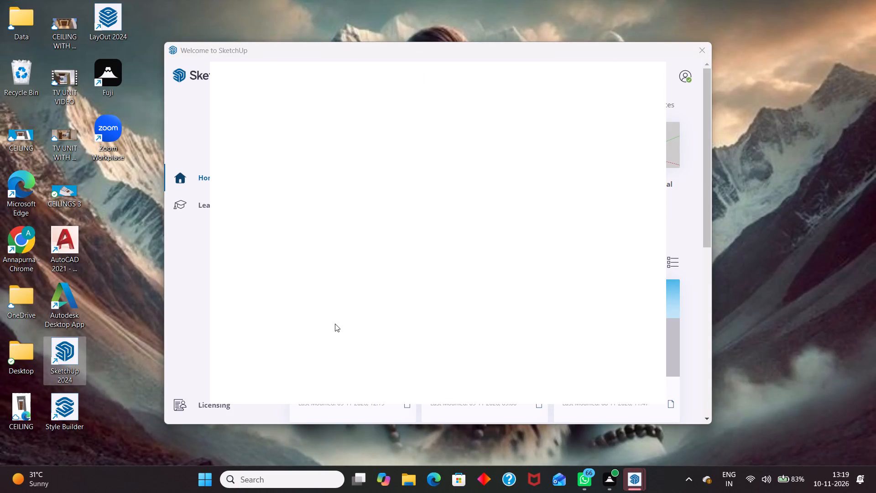
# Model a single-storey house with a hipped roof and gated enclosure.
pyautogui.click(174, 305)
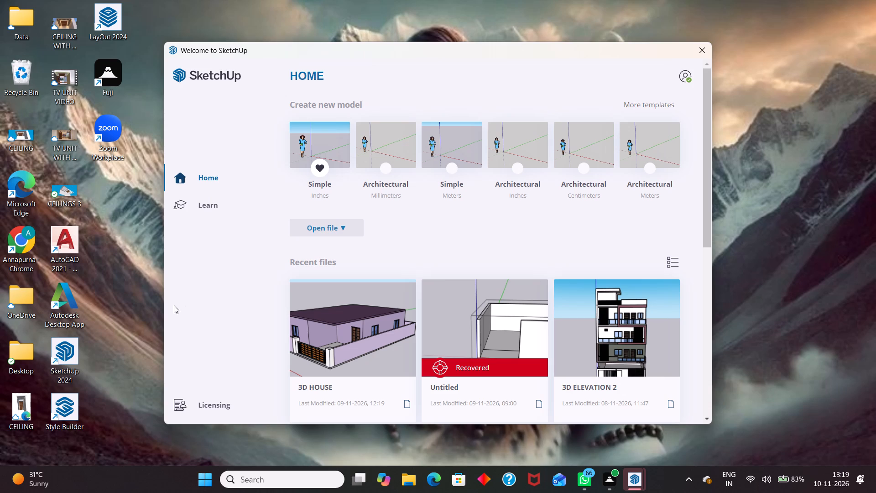
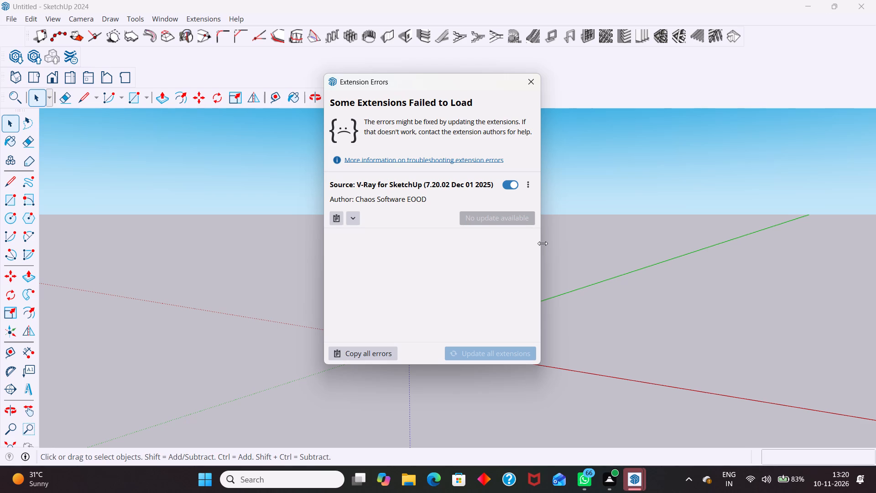
# Dismiss the Extension Errors notice about V-Ray for SketchUp.
pyautogui.click(531, 79)
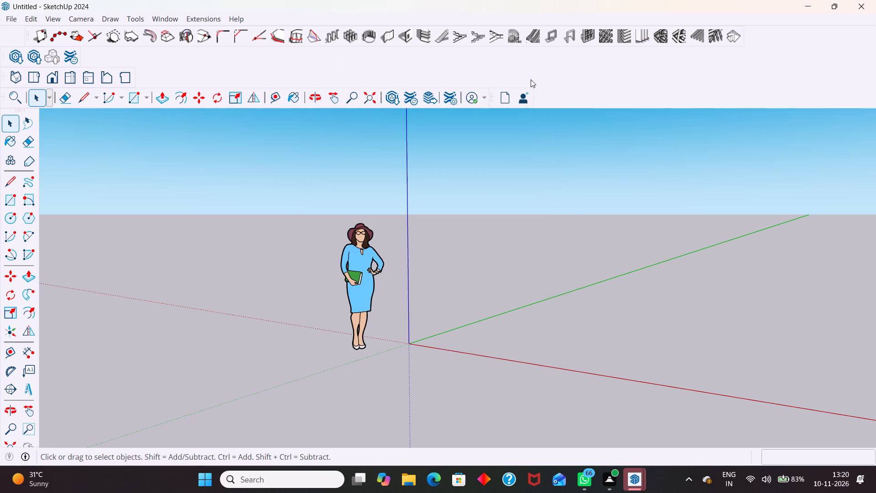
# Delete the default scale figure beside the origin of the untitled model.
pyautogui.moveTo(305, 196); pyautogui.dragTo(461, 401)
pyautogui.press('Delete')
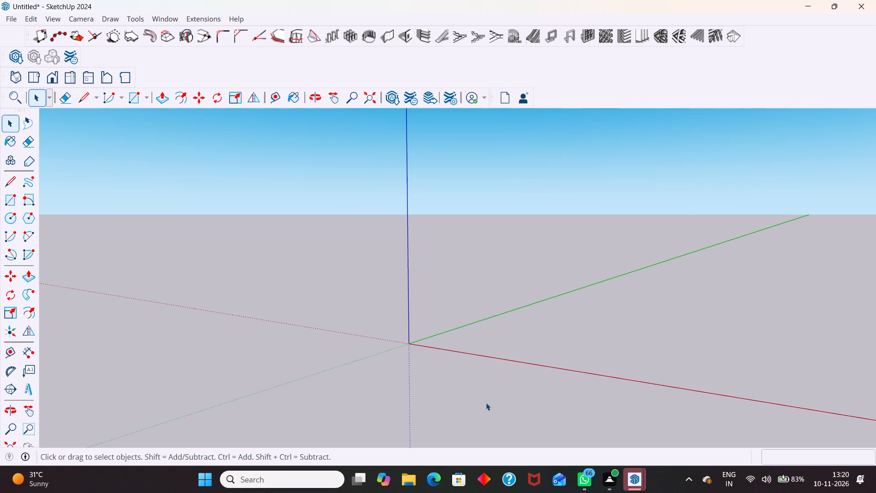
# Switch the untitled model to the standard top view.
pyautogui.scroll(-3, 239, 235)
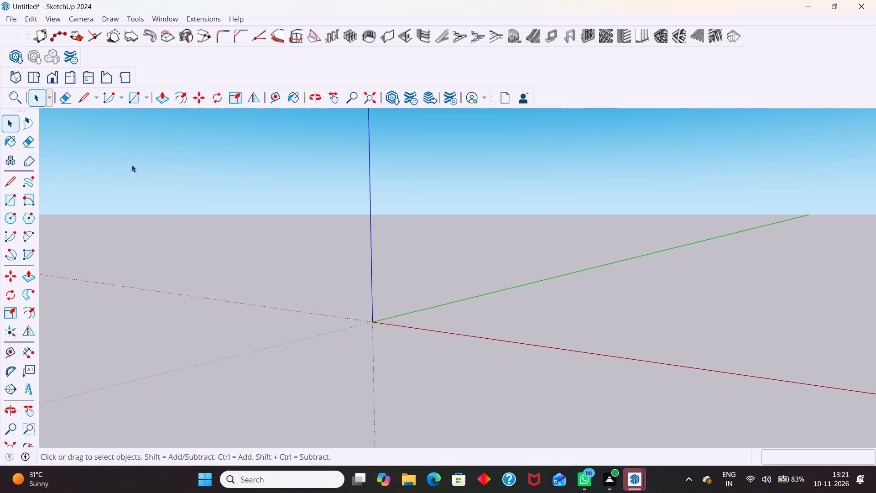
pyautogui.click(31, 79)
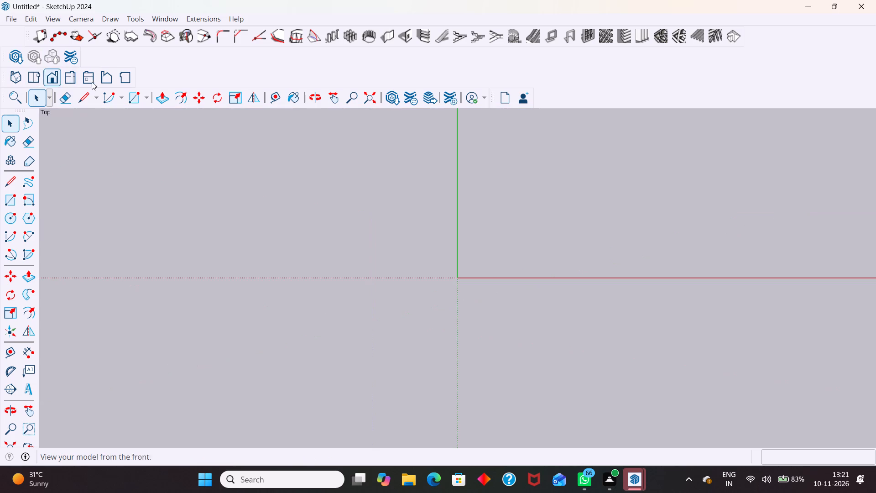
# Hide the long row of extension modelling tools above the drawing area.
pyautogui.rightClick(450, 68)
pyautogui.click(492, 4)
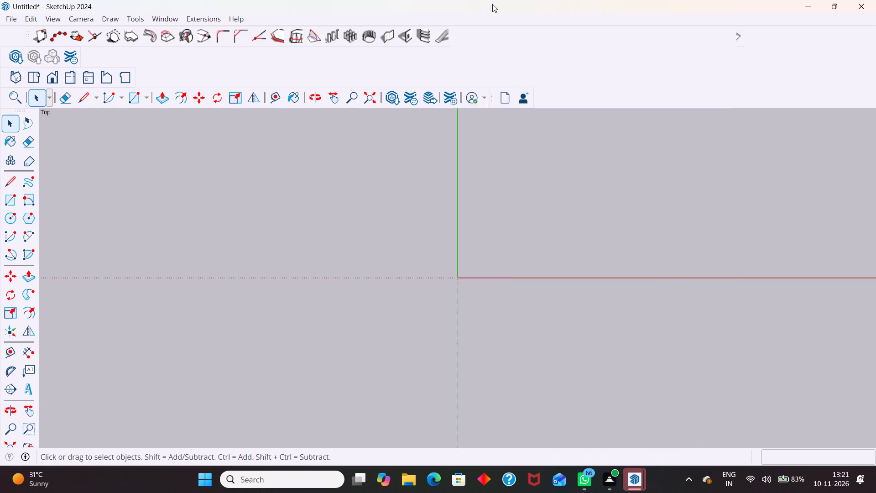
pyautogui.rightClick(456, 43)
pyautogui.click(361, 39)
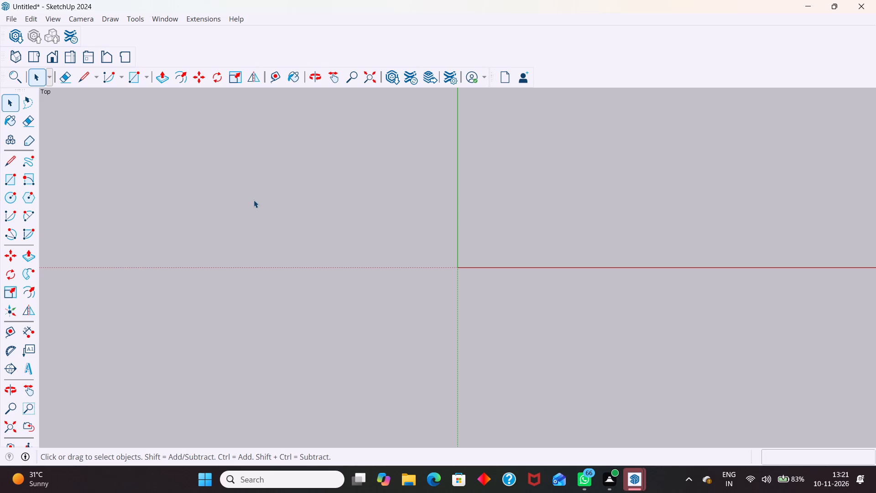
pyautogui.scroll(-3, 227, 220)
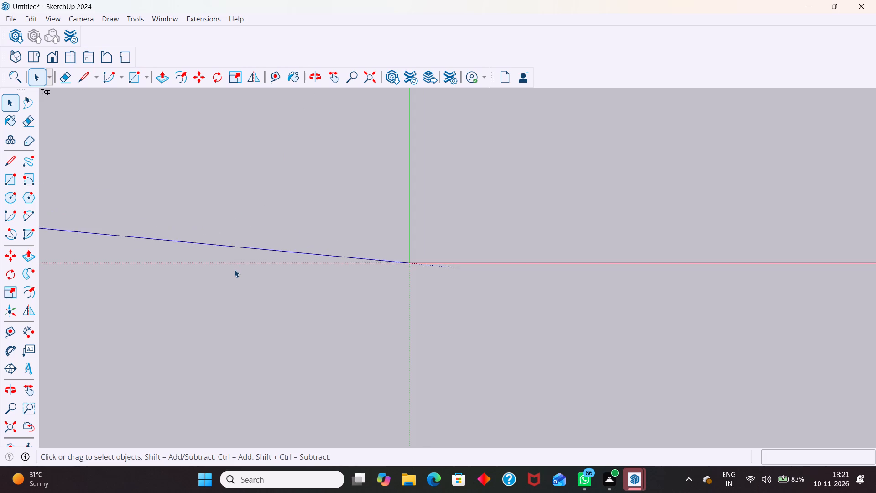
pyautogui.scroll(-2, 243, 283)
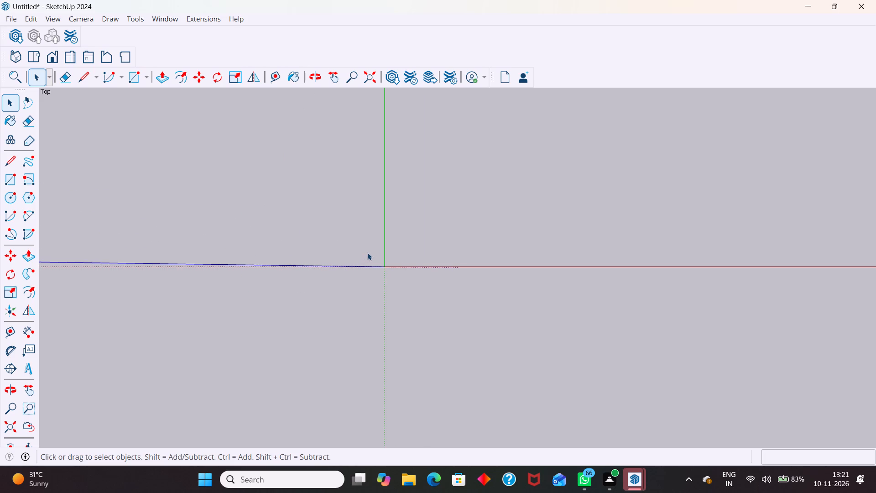
# Close the modified untitled model window without saving its changes.
pyautogui.click(867, 3)
pyautogui.click(428, 247)
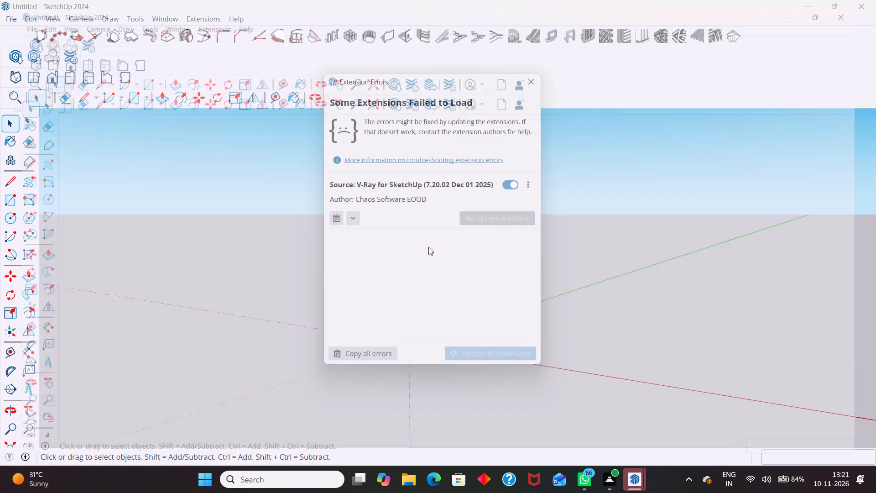
# Dismiss the Extension Errors notice in the remaining untitled model window.
pyautogui.click(526, 79)
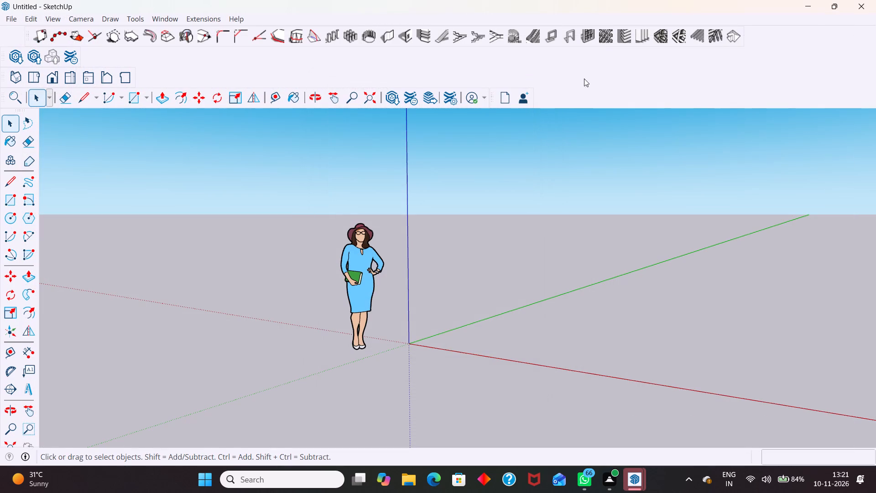
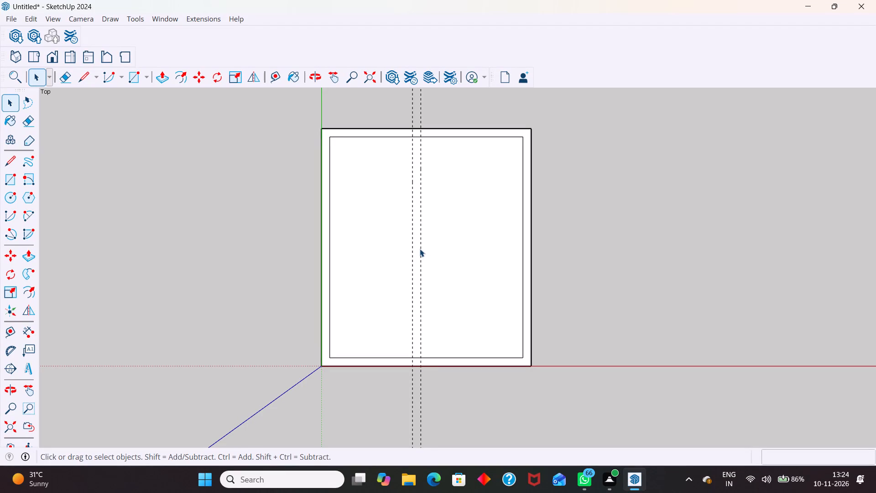
# Delete the existing double rectangular outline and the two vertical guides from the model.
pyautogui.scroll(-8, 423, 249)
pyautogui.moveTo(328, 124); pyautogui.dragTo(592, 413)
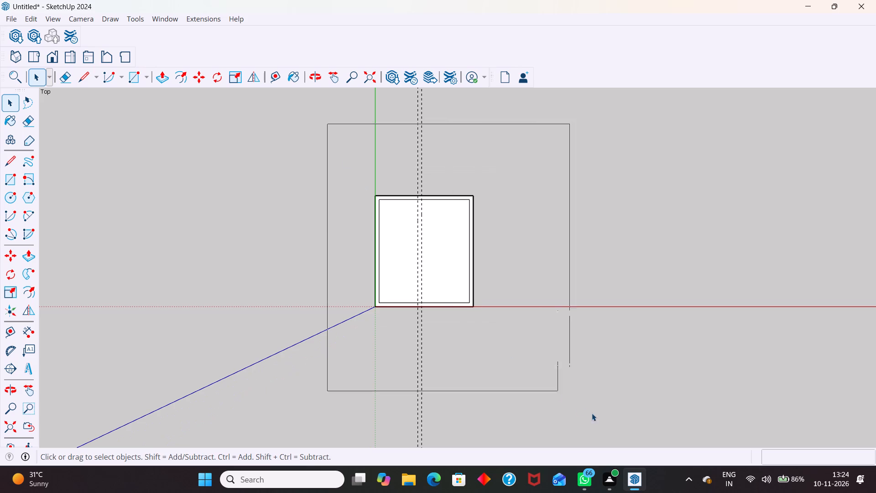
pyautogui.moveTo(592, 413); pyautogui.dragTo(593, 414)
pyautogui.press('Delete')
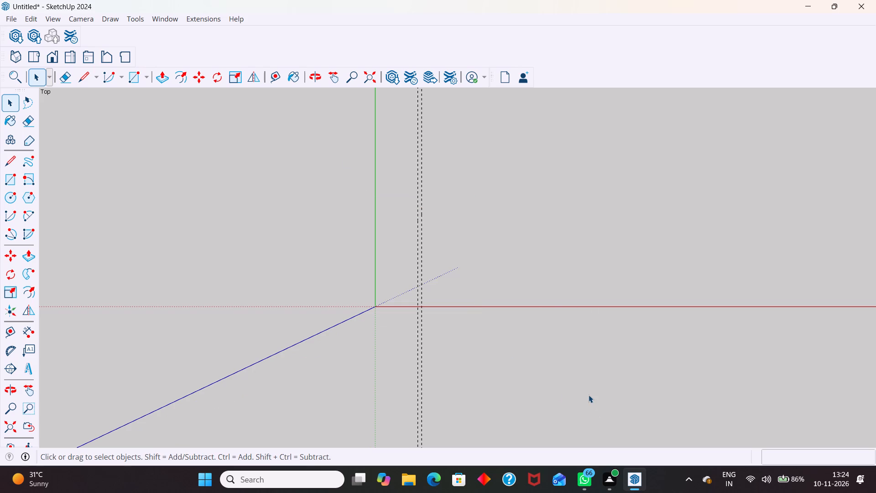
pyautogui.moveTo(572, 304); pyautogui.dragTo(294, 287)
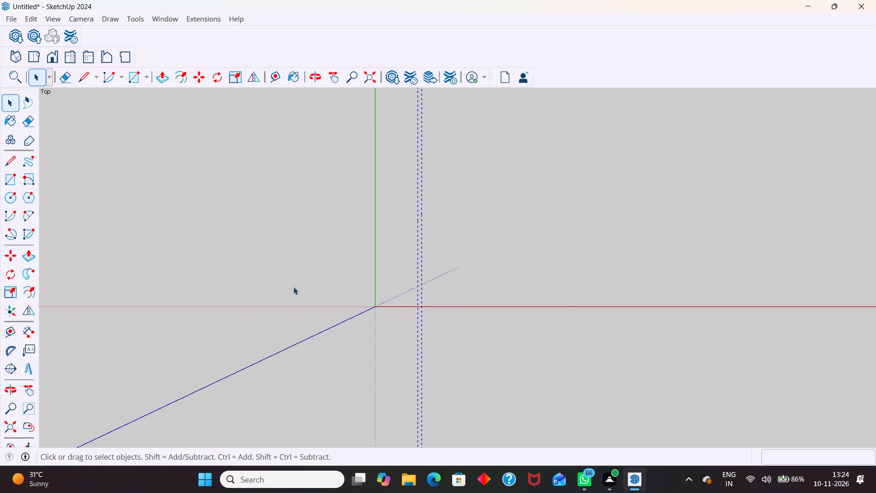
pyautogui.press('Delete')
# Draw a 7600 by 8000 mm rectangle starting at the origin, along the red and green axes.
pyautogui.press('r')
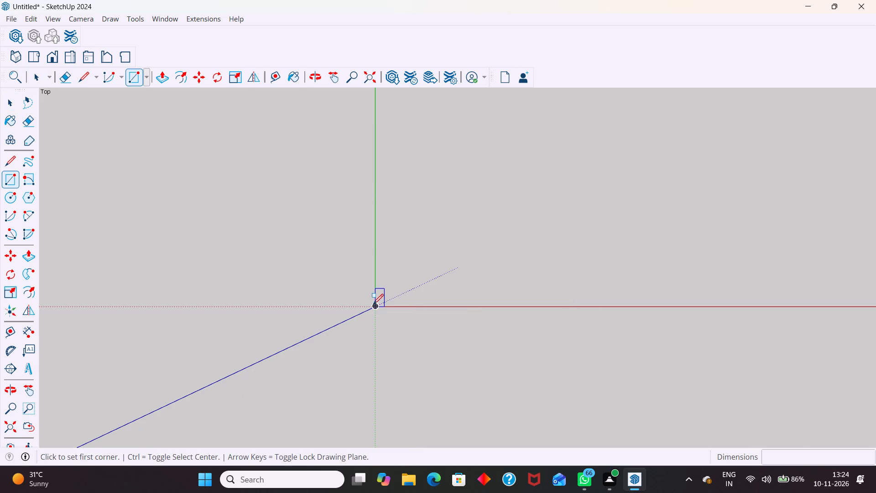
pyautogui.click(373, 305)
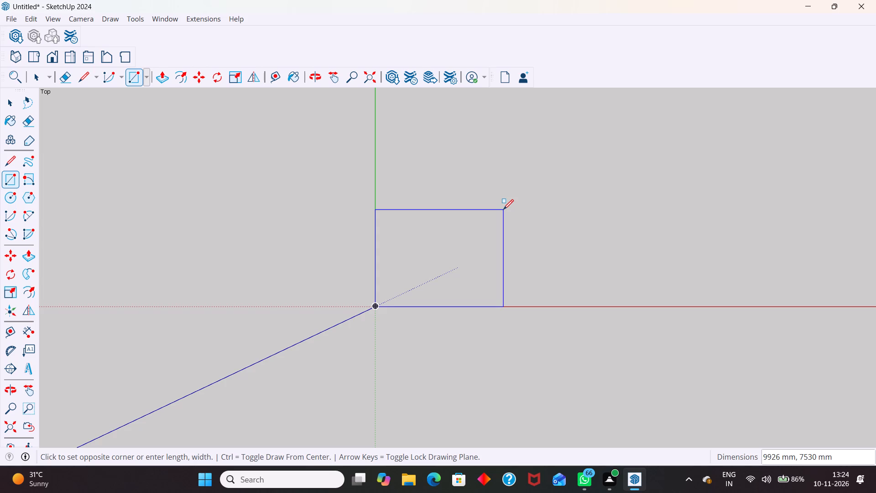
pyautogui.write('760')
pyautogui.press('0')
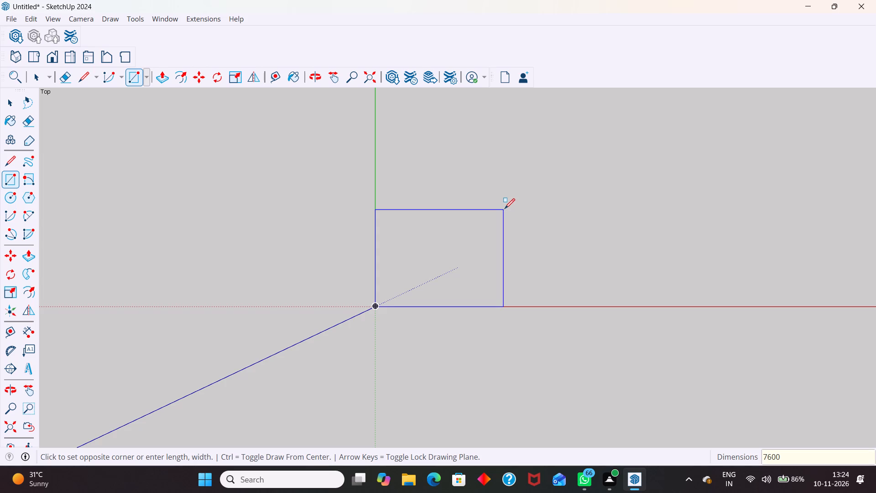
pyautogui.press(',')
pyautogui.write('8000')
pyautogui.press('Return')
pyautogui.press('space')
# Offset the rectangle's outline 300 mm inward to form the outer wall thickness.
pyautogui.click(412, 269)
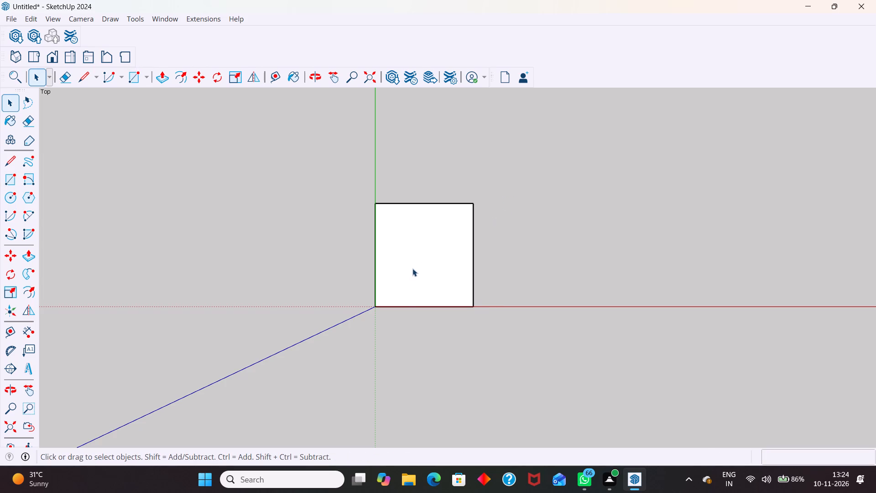
pyautogui.click(365, 68)
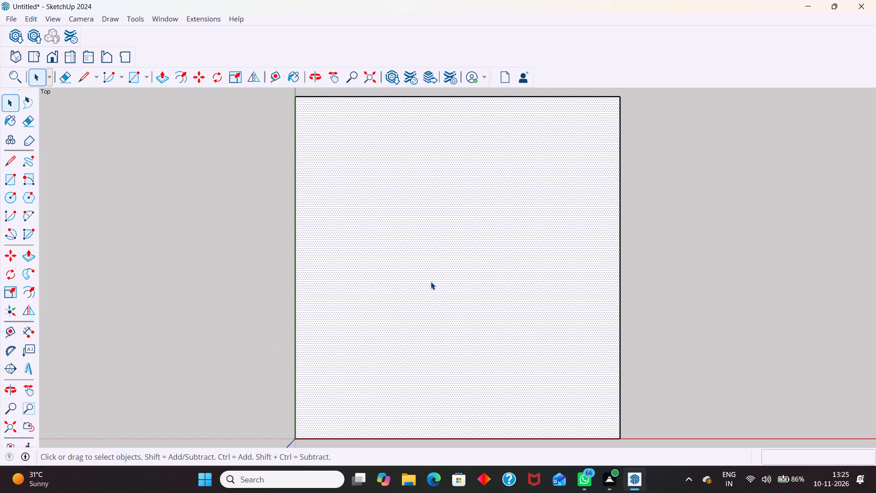
pyautogui.press('space')
pyautogui.scroll(-2, 429, 284)
pyautogui.tripleClick(450, 244)
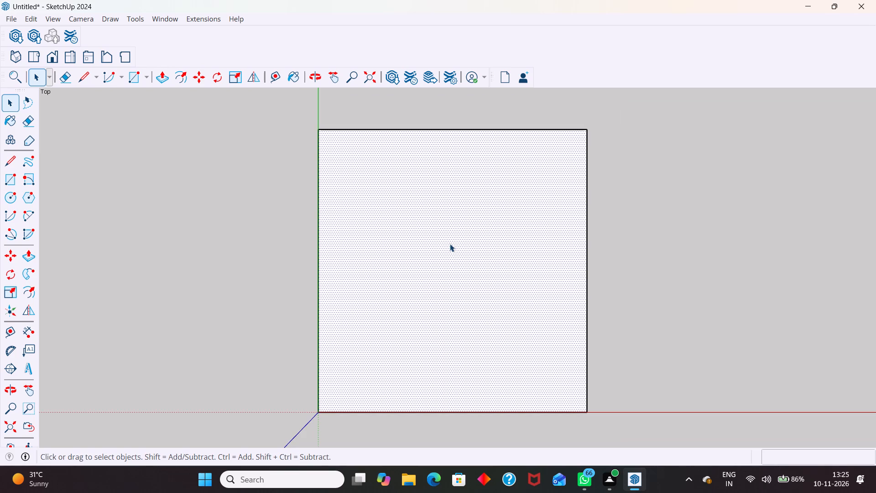
pyautogui.press('f')
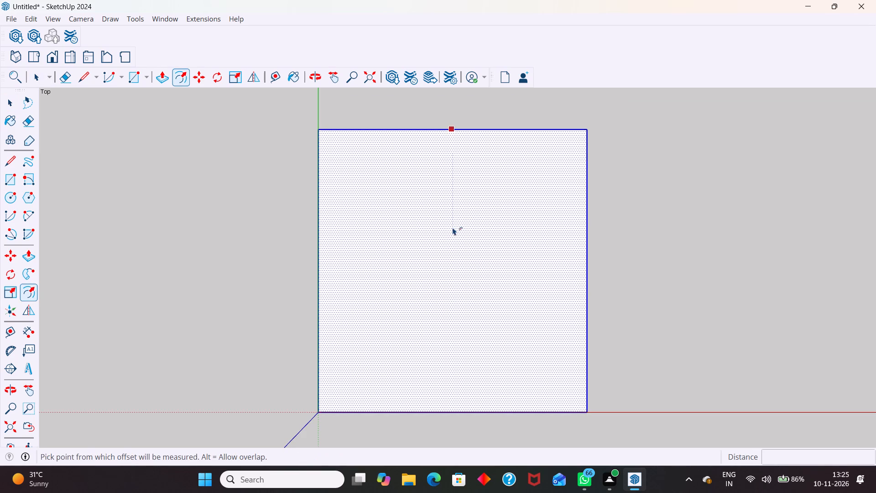
pyautogui.moveTo(453, 227); pyautogui.dragTo(455, 232)
pyautogui.press('9')
pyautogui.press('BackSpace')
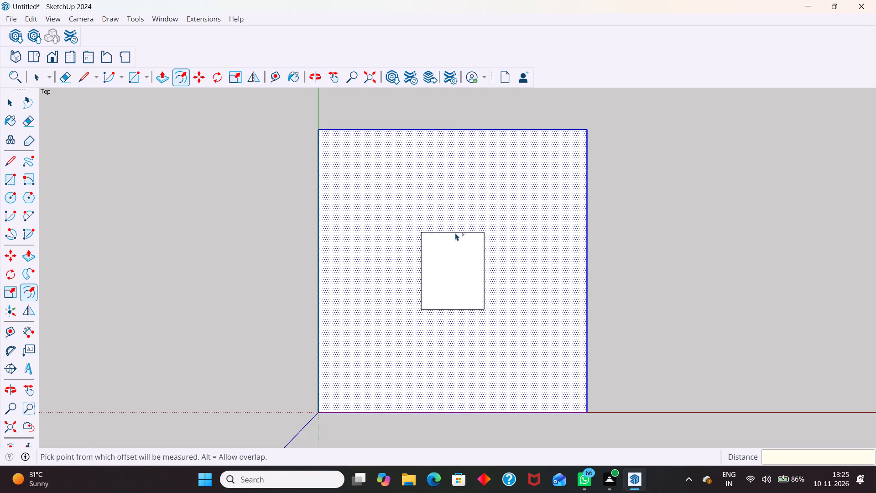
pyautogui.write('300')
pyautogui.press('Return')
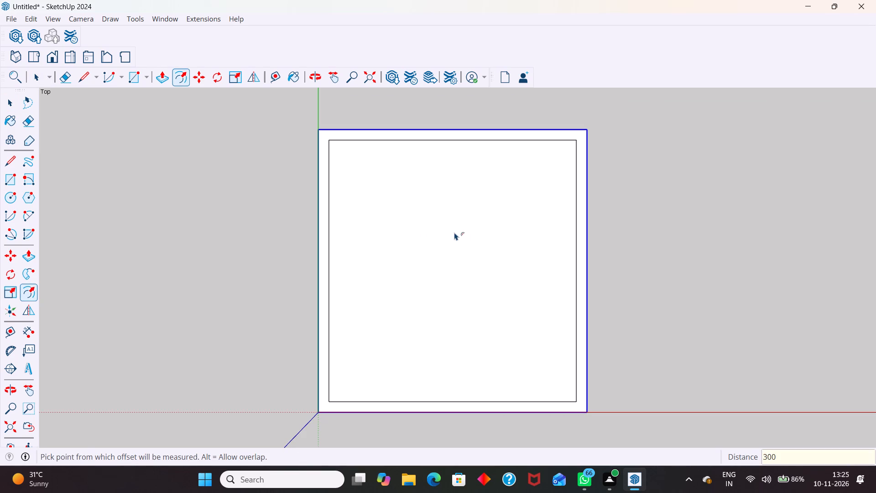
pyautogui.press('space')
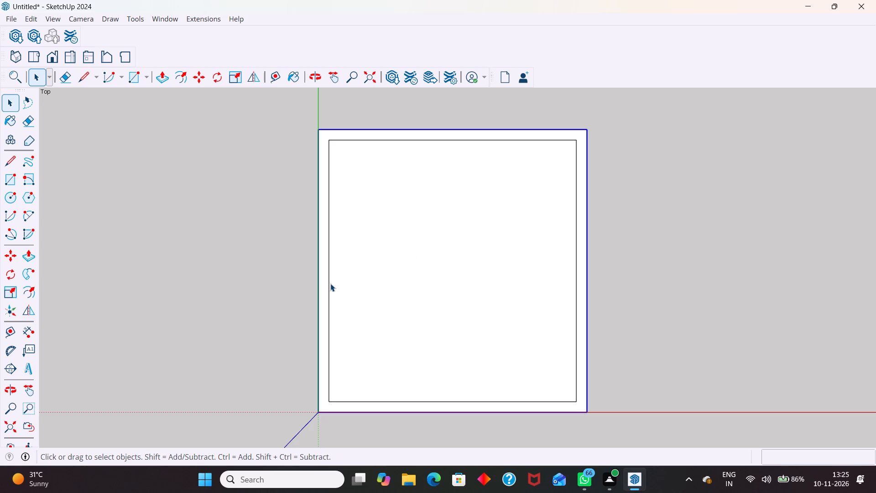
# Place a vertical guide 3000 mm inside the inner rectangle's left edge and a parallel one 300 mm further right.
pyautogui.press('t')
pyautogui.click(329, 281)
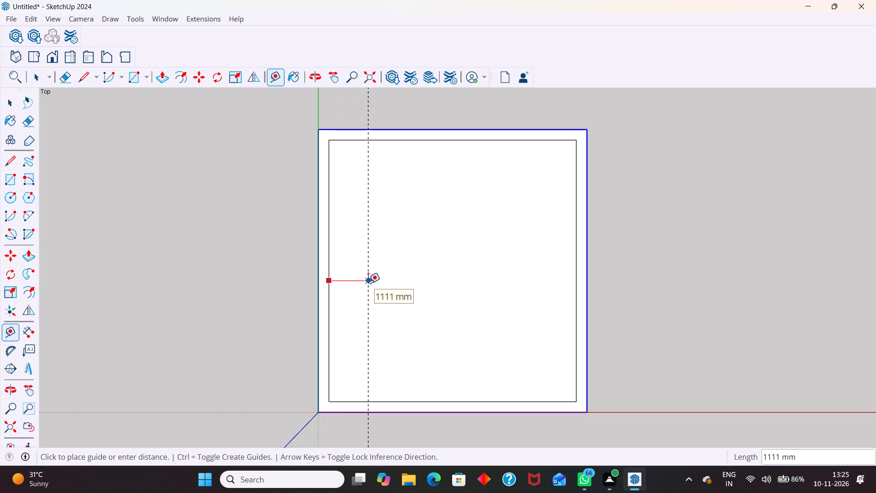
pyautogui.press('3')
pyautogui.press('0')
pyautogui.write('00')
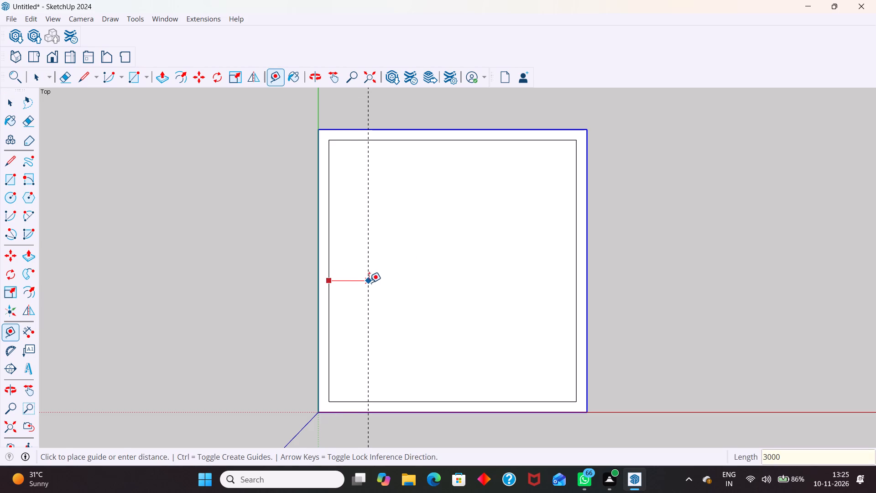
pyautogui.press('Return')
pyautogui.click(433, 248)
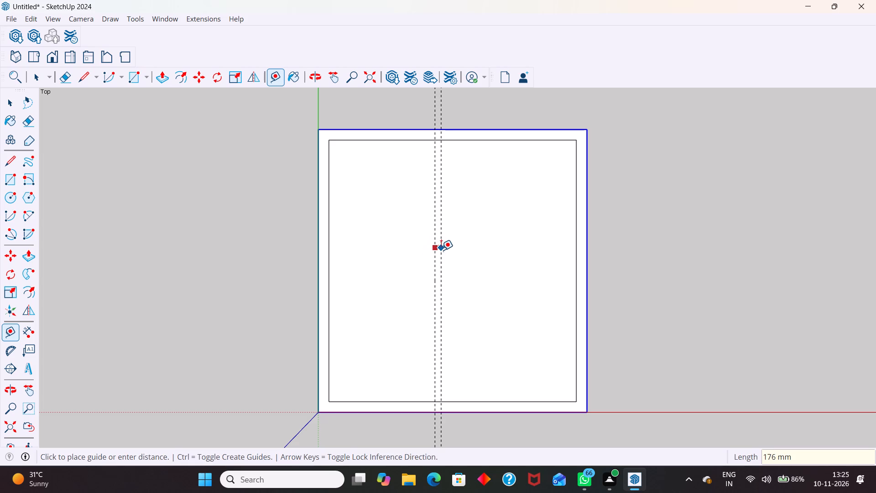
pyautogui.write('300')
pyautogui.press('Return')
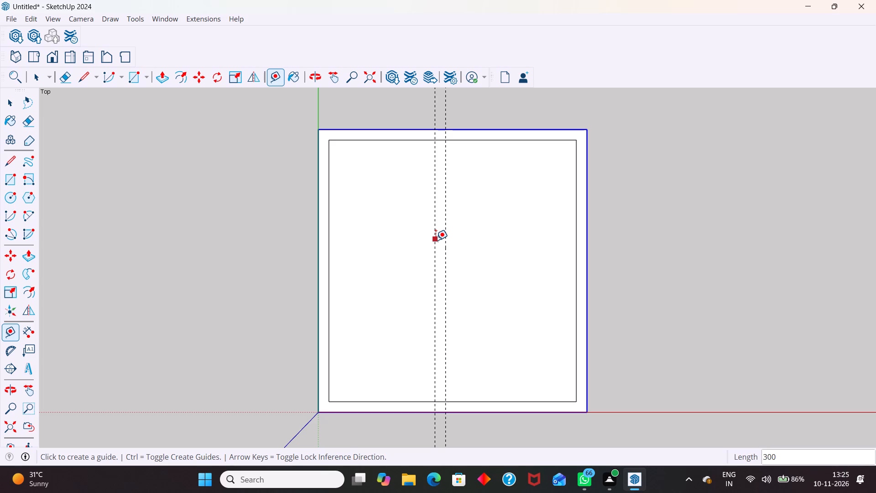
# Place a horizontal guide 4000 mm below the inner rectangle's upper edge and a parallel one 300 mm further down.
pyautogui.moveTo(398, 141); pyautogui.dragTo(399, 148)
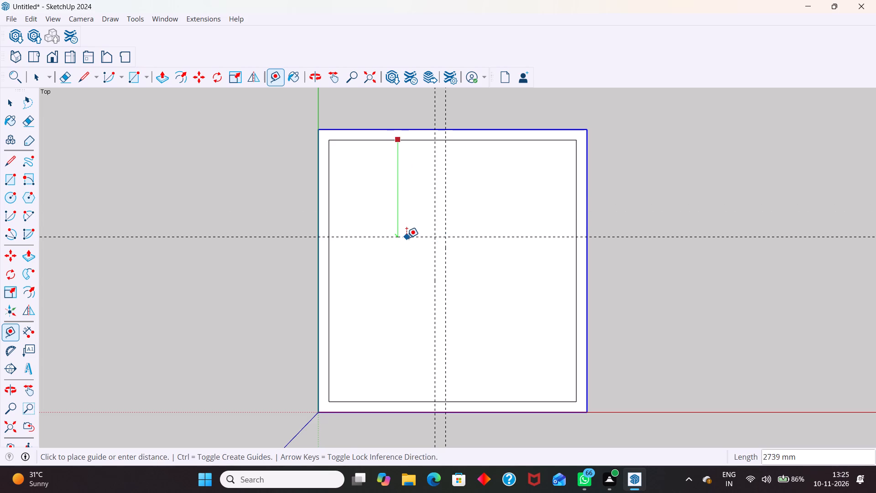
pyautogui.write('4000')
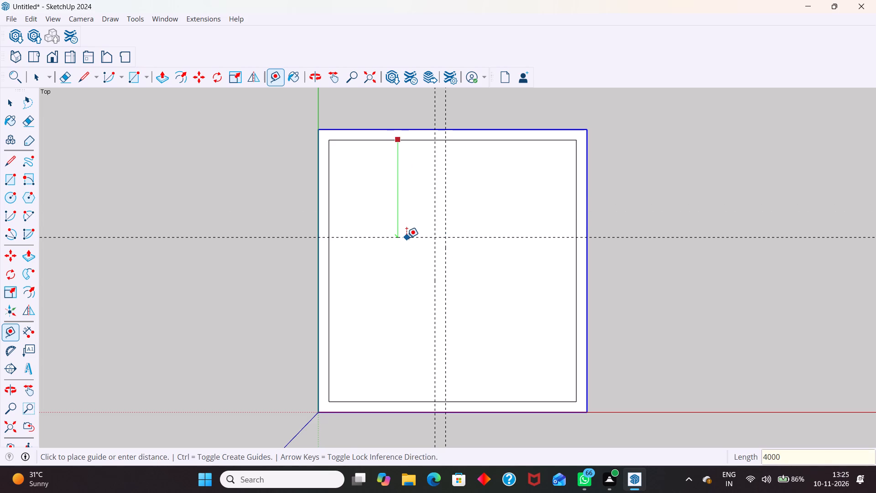
pyautogui.press('Return')
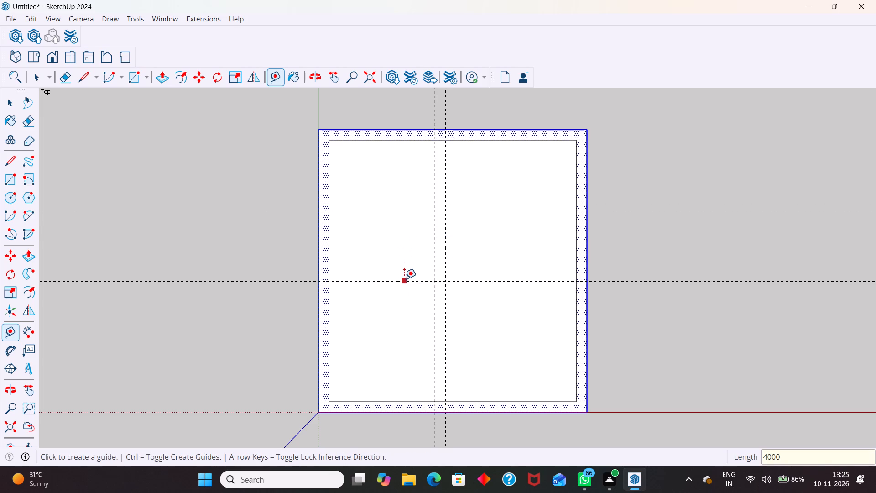
pyautogui.click(404, 281)
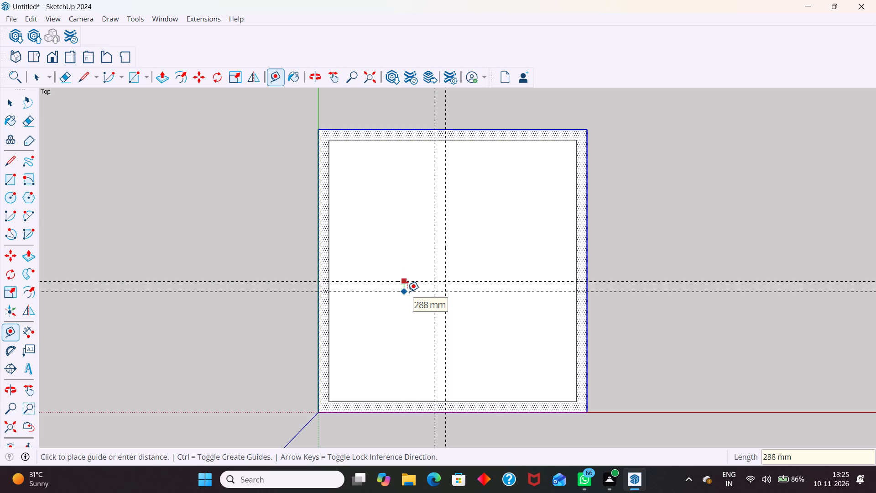
pyautogui.write('30')
pyautogui.press('0')
pyautogui.press('Return')
pyautogui.press('space')
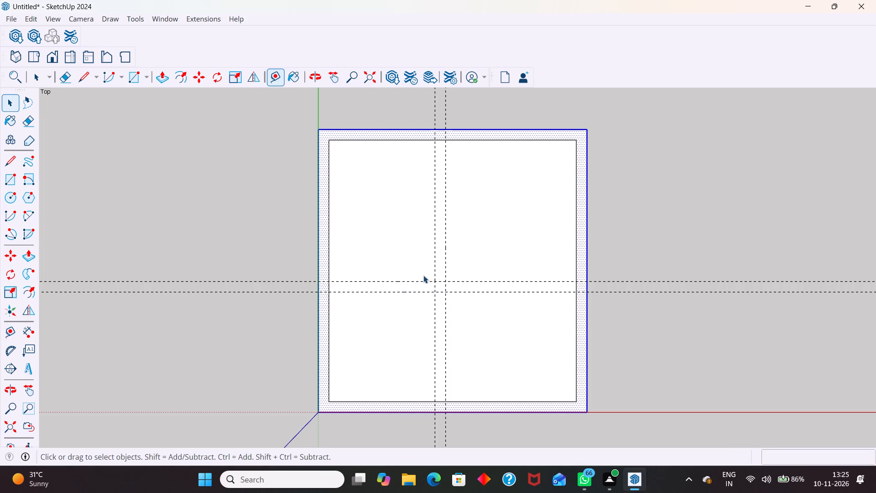
# Place a horizontal guide 1000 mm above the inner rectangle's lower edge and a parallel one 300 mm further up.
pyautogui.scroll(-3, 417, 283)
pyautogui.moveTo(350, 335); pyautogui.dragTo(384, 358, button='middle')
pyautogui.middleClick(610, 182)
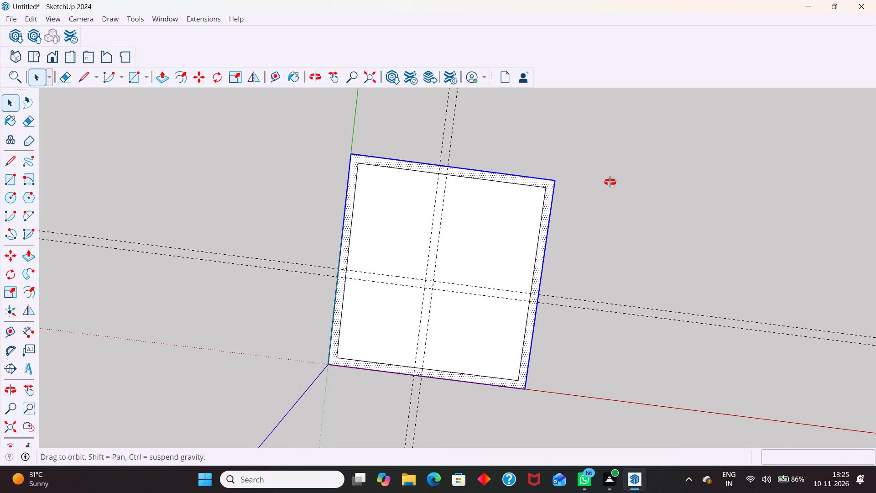
pyautogui.press('o')
pyautogui.moveTo(592, 168); pyautogui.dragTo(564, 160)
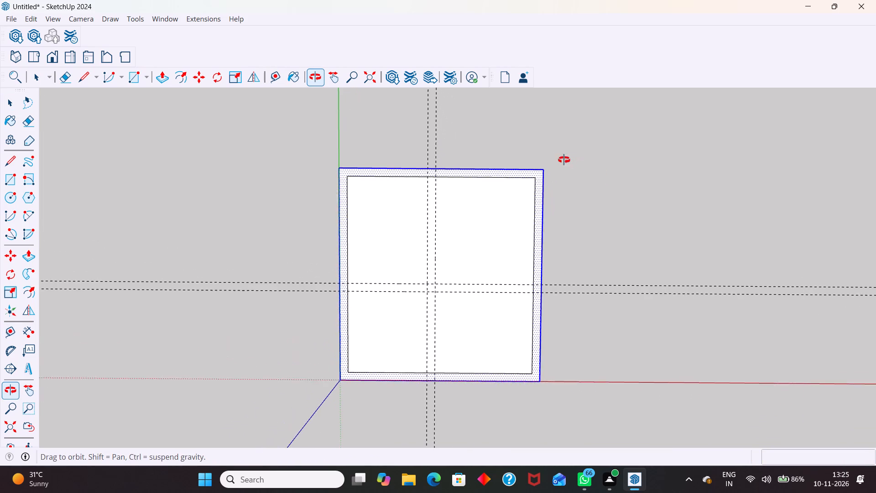
pyautogui.moveTo(564, 160); pyautogui.dragTo(557, 157)
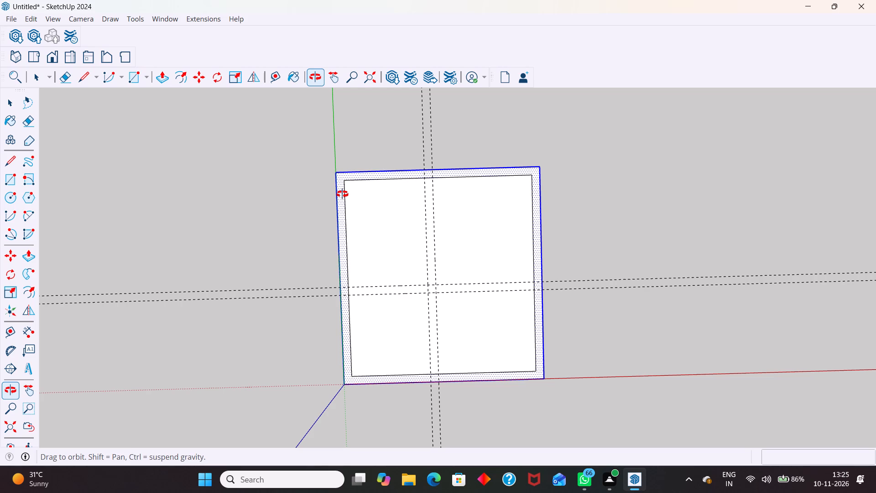
pyautogui.scroll(-1, 346, 184)
pyautogui.press('space')
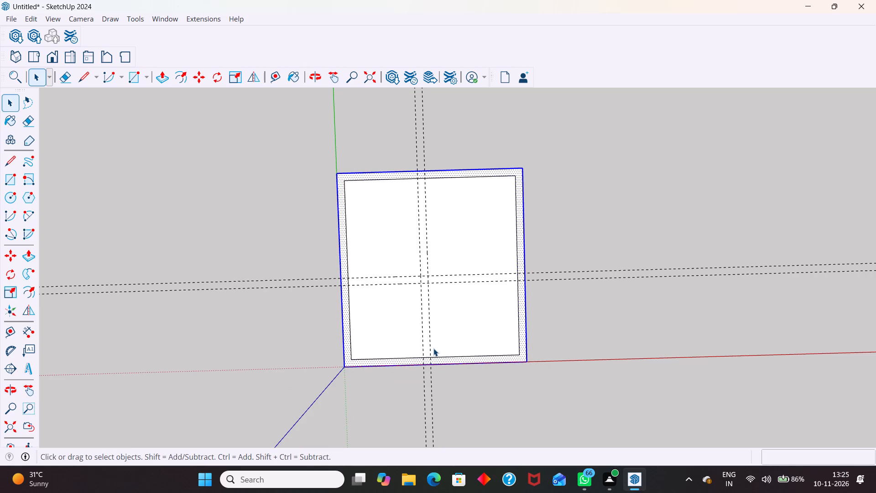
pyautogui.press('t')
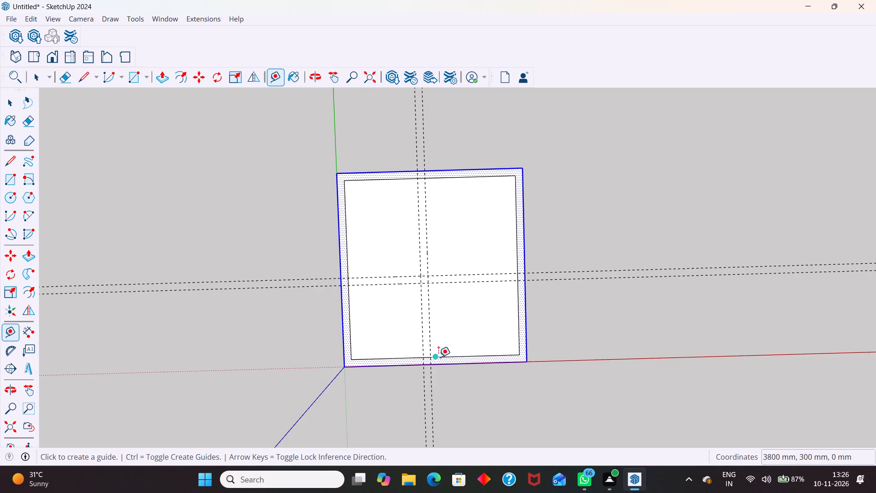
pyautogui.click(444, 354)
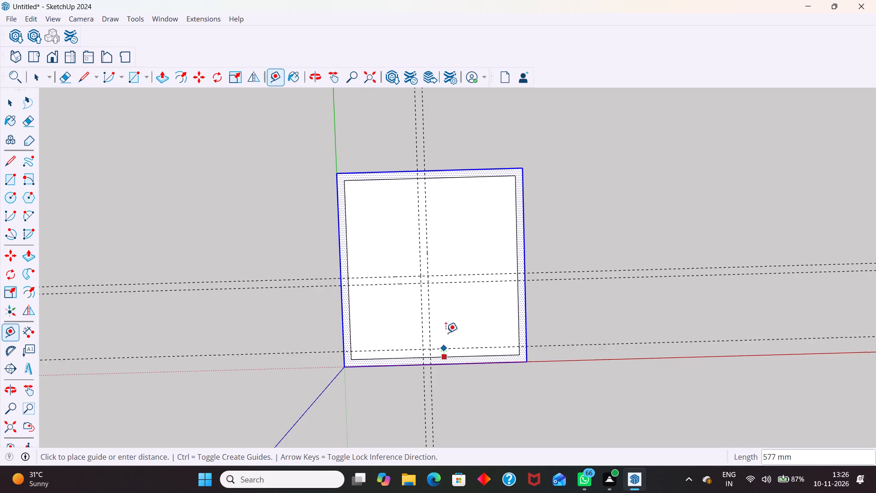
pyautogui.write('1000')
pyautogui.press('Return')
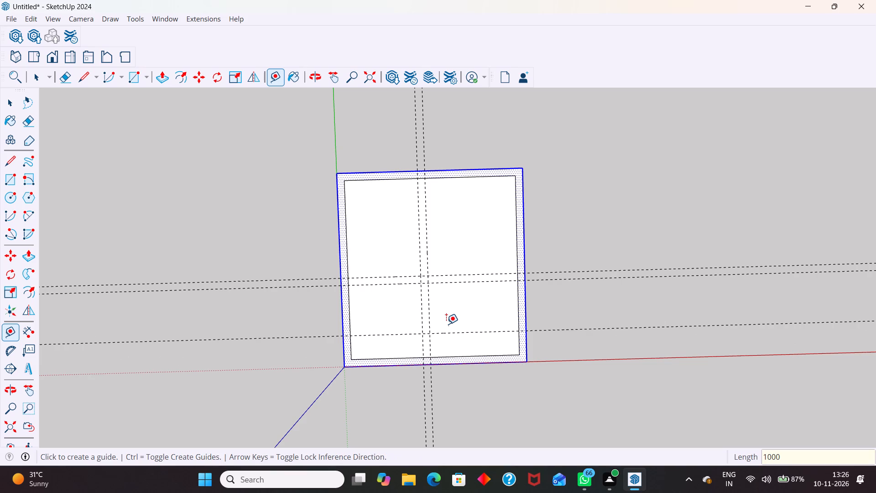
pyautogui.click(442, 334)
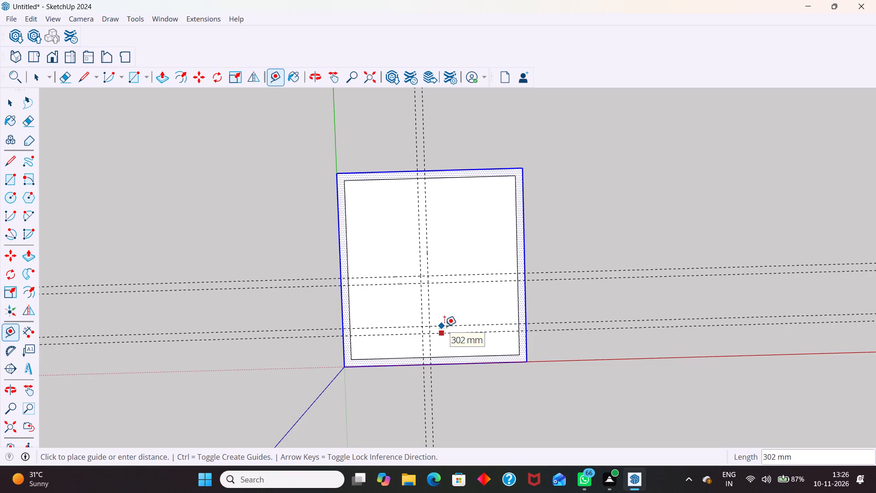
pyautogui.write('300')
pyautogui.press('Return')
pyautogui.press('space')
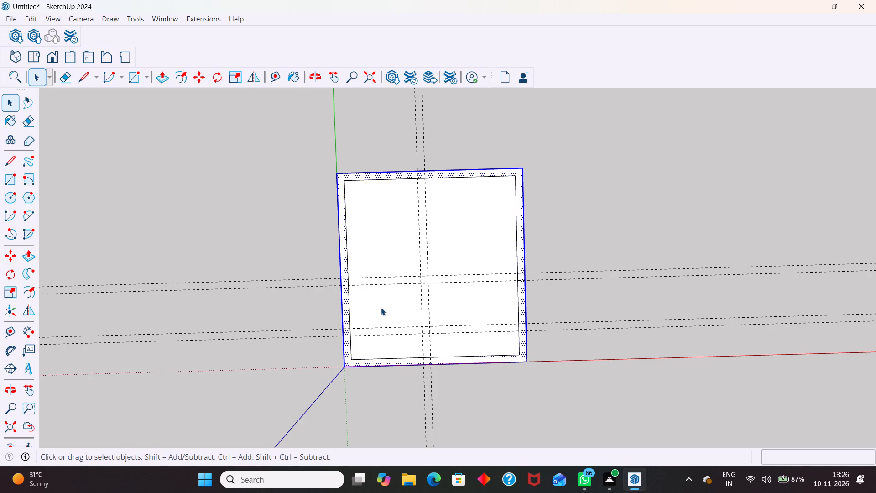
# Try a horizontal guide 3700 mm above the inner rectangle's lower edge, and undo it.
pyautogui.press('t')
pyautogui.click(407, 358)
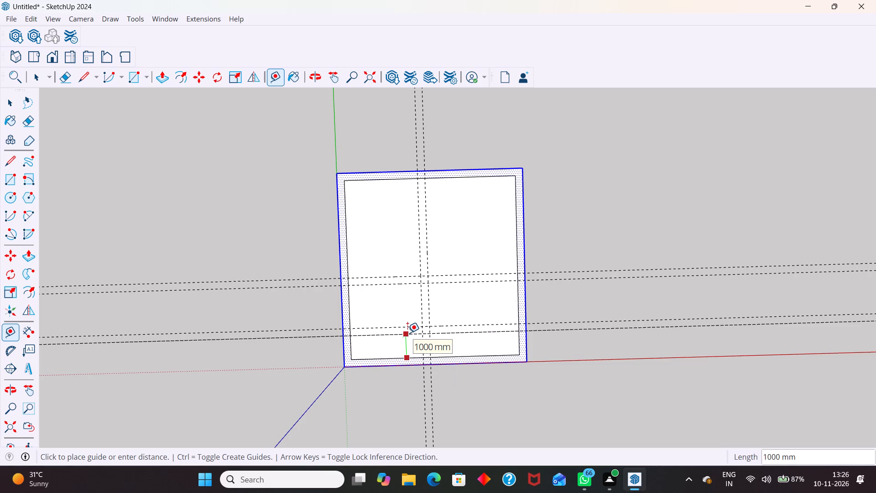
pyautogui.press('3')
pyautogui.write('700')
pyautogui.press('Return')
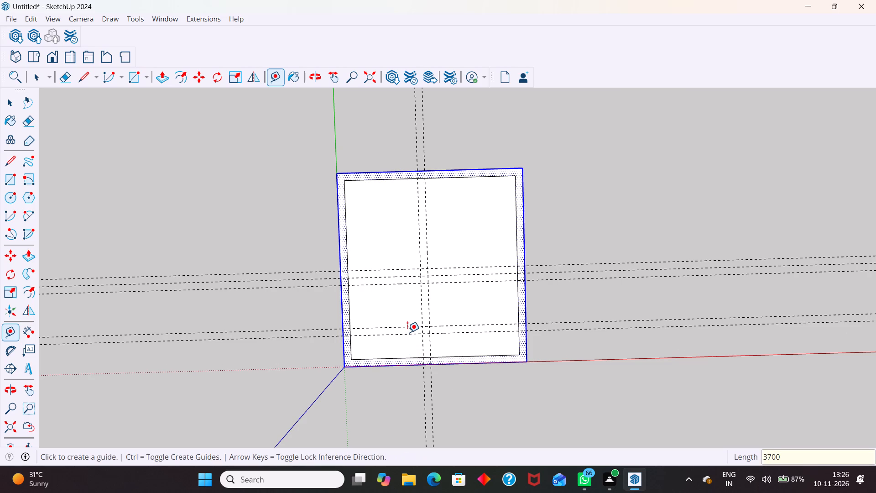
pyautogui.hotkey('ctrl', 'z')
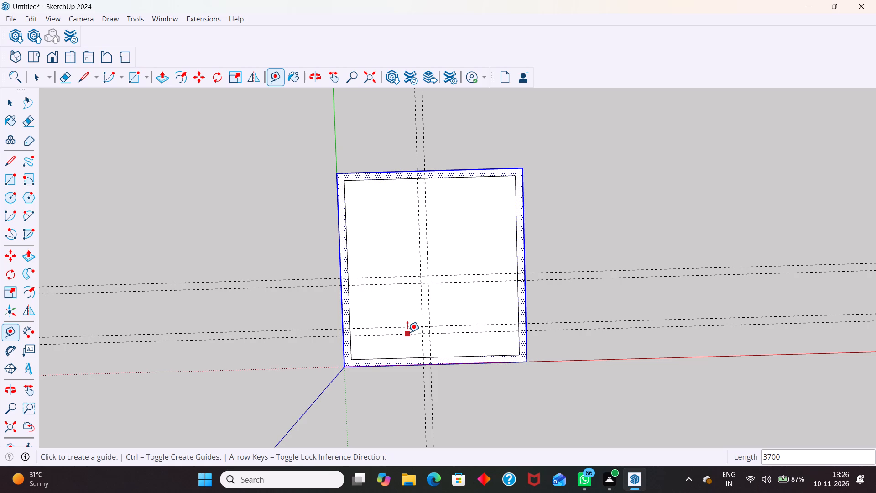
# Undo all the guides, the inner offset and the outer rectangle to clear the drawing.
pyautogui.hotkey('ctrl', 'z')
pyautogui.hotkey('ctrl', 'z')
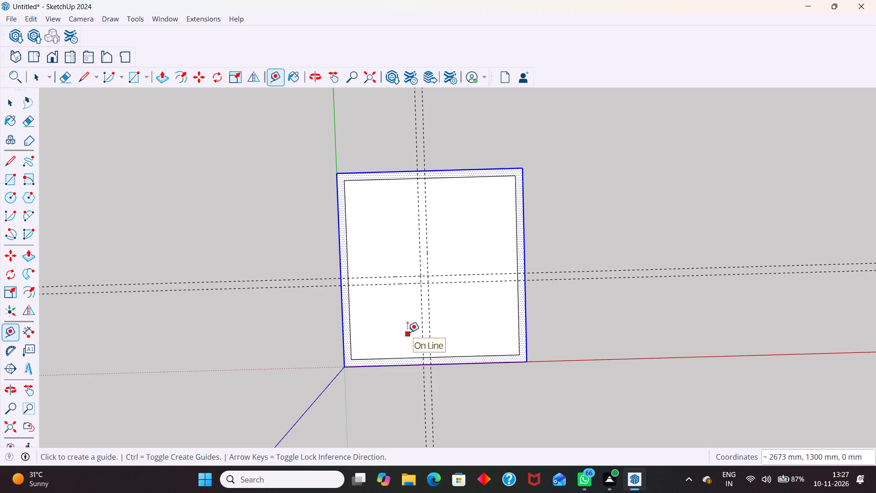
pyautogui.hotkey('ctrl', 'z')
pyautogui.hotkey('ctrl', 'z')
pyautogui.hotkey('ctrl', 'z')
pyautogui.hotkey('ctrl', 'z')
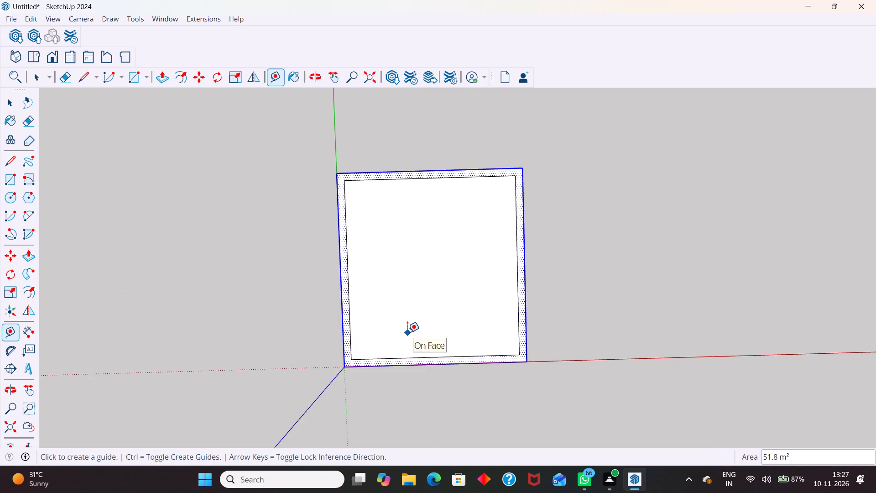
pyautogui.hotkey('ctrl', 'z')
pyautogui.hotkey('ctrl', 'z')
pyautogui.press('space')
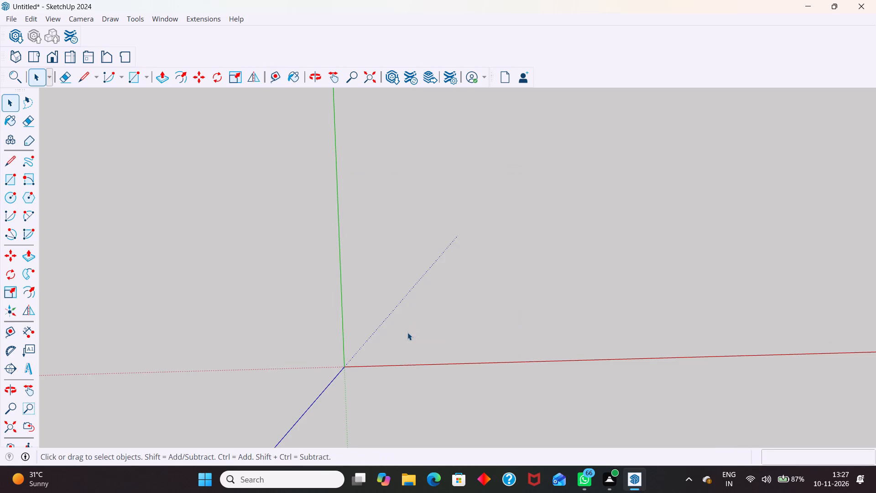
# Draw a 7600 by 8600 mm rectangle on the ground plane starting at the origin.
pyautogui.write('R')
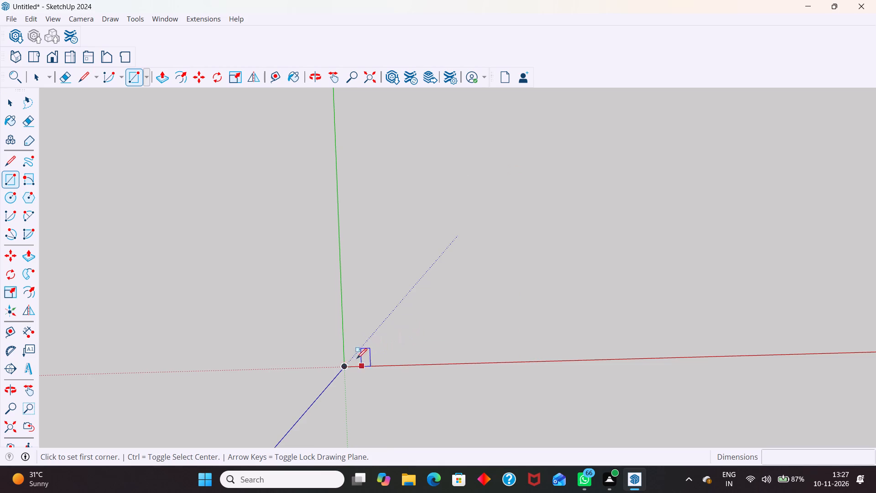
pyautogui.moveTo(348, 364); pyautogui.dragTo(355, 369)
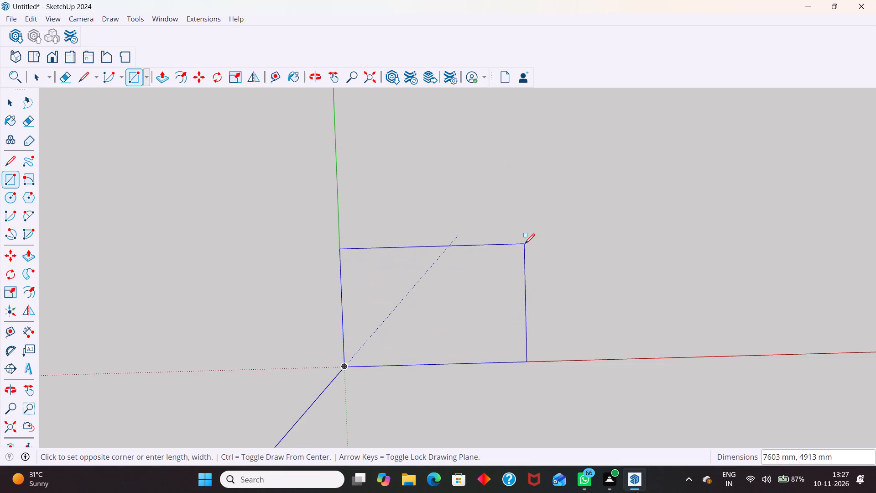
pyautogui.write('7600')
pyautogui.write(',8600')
pyautogui.press('Return')
pyautogui.press('space')
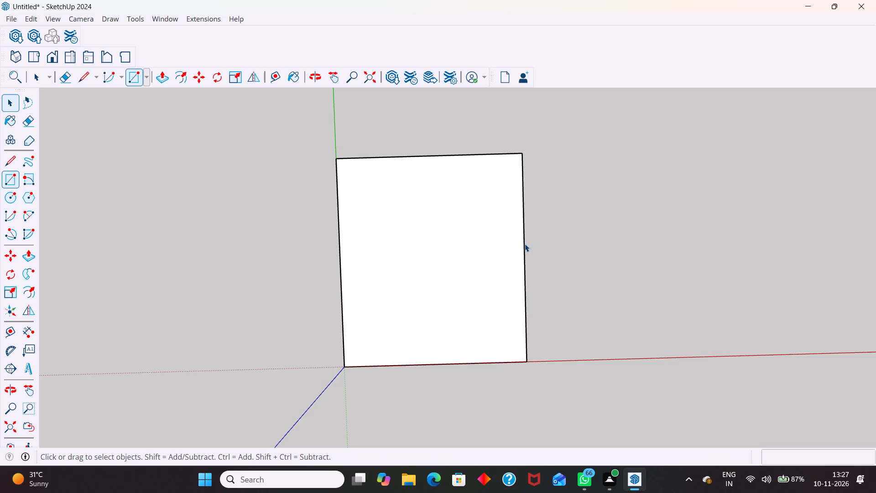
# Offset the rectangle's outline 300 mm inward to form the outer wall thickness.
pyautogui.click(371, 80)
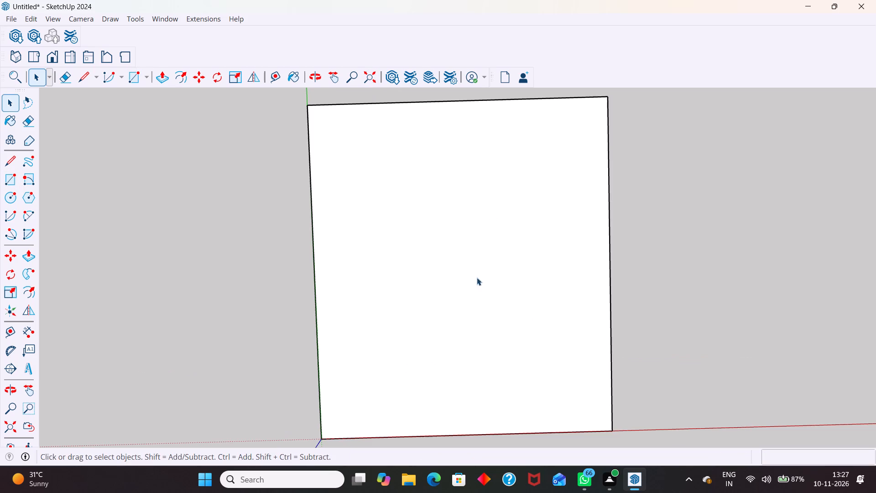
pyautogui.click(536, 315)
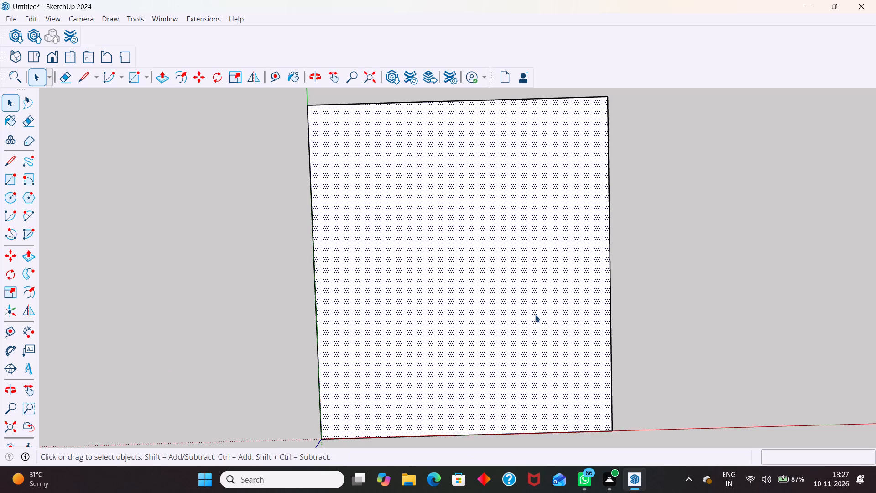
pyautogui.press('f')
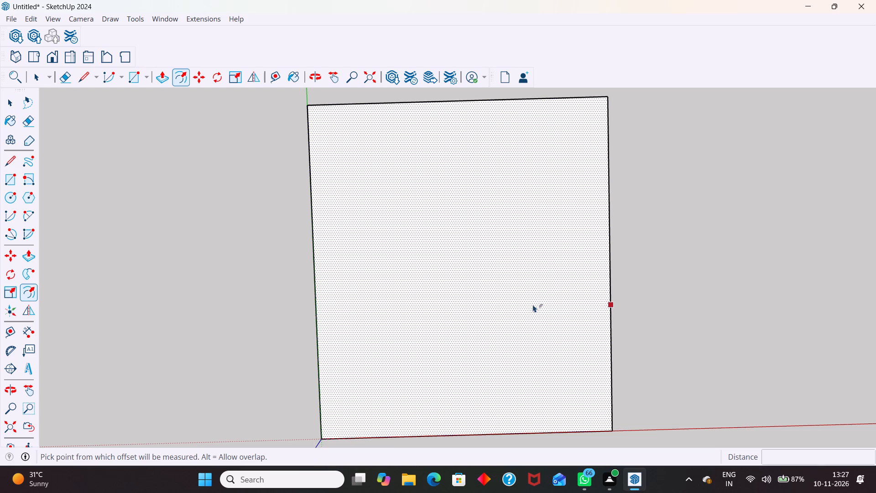
pyautogui.click(539, 266)
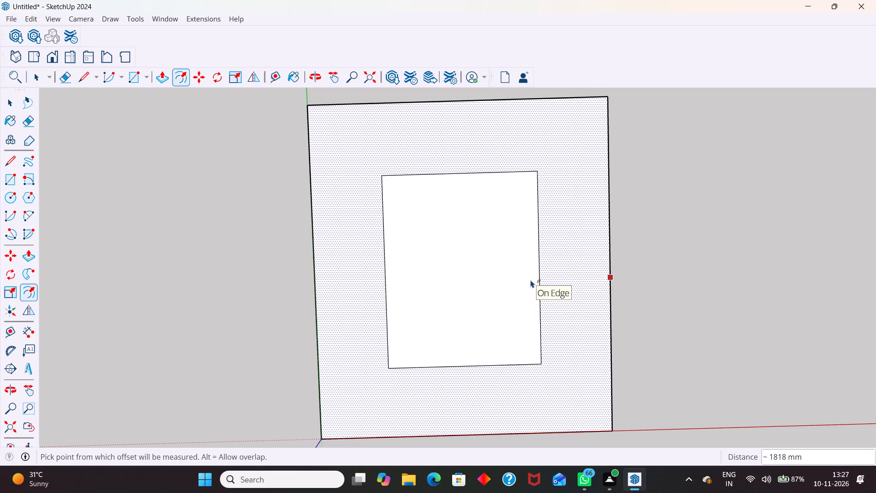
pyautogui.write('300')
pyautogui.press('Return')
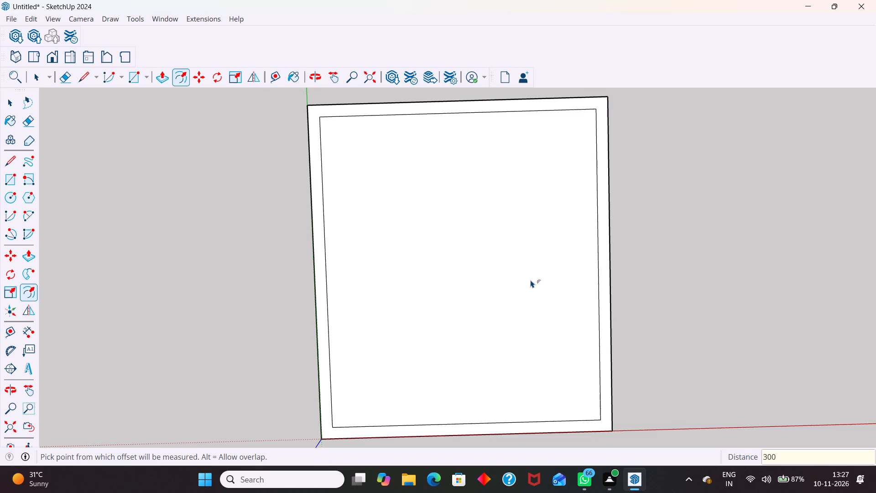
pyautogui.press('space')
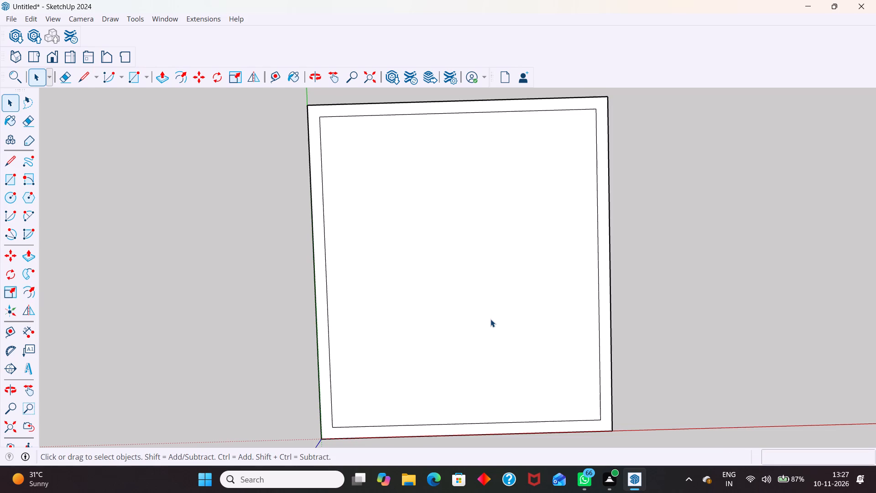
# Place a vertical guide 3000 mm inside the inner rectangle's left edge and a parallel one 300 mm further right.
pyautogui.press('t')
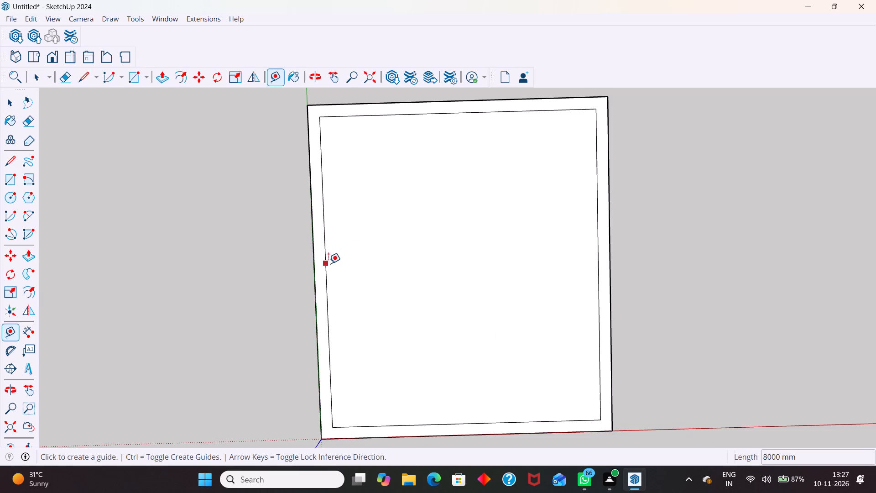
pyautogui.moveTo(327, 264); pyautogui.dragTo(332, 267)
pyautogui.write('3000')
pyautogui.press('Return')
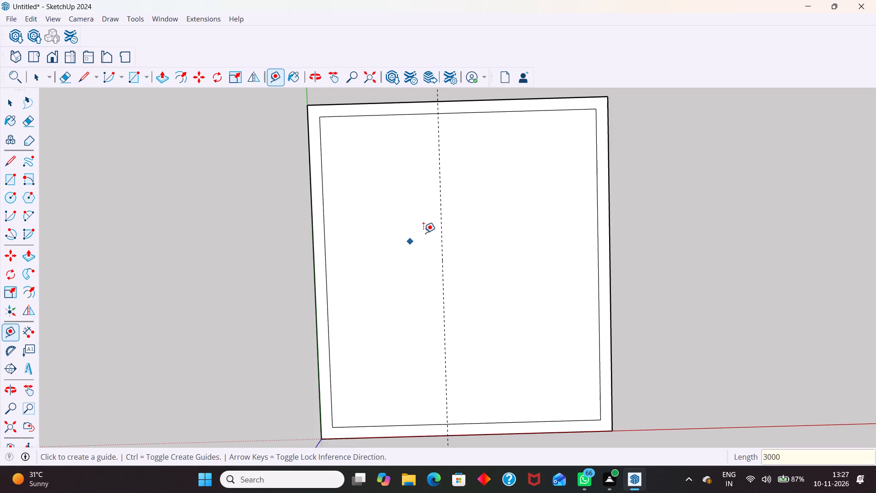
pyautogui.click(445, 231)
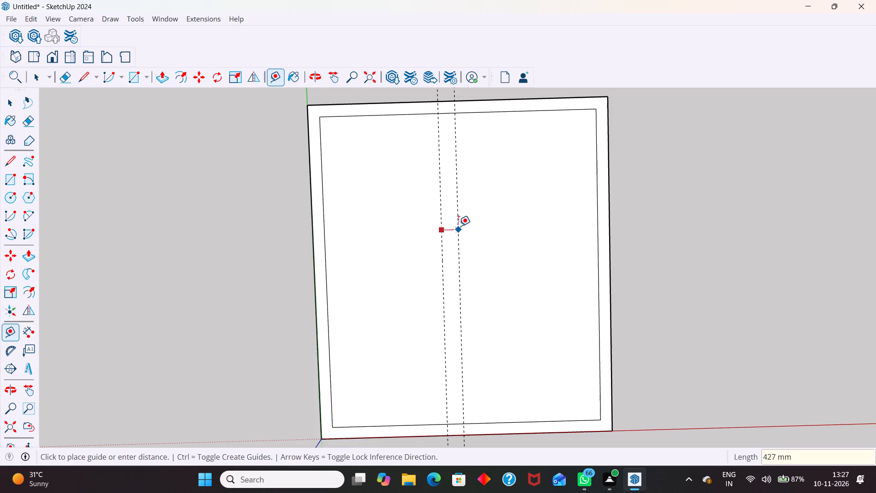
pyautogui.write('300')
pyautogui.press('Return')
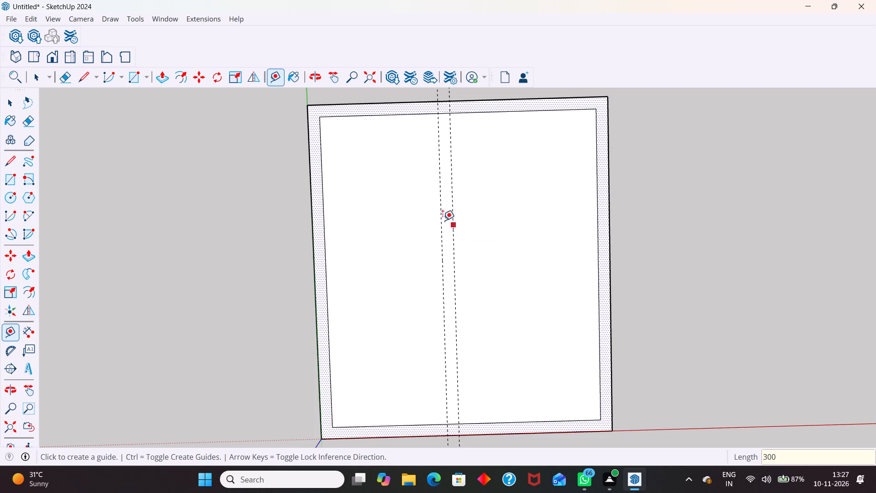
# Place a horizontal guide 1000 mm above the inner rectangle's lower edge and a parallel one 300 mm further up.
pyautogui.click(476, 424)
pyautogui.write('1000')
pyautogui.press('Return')
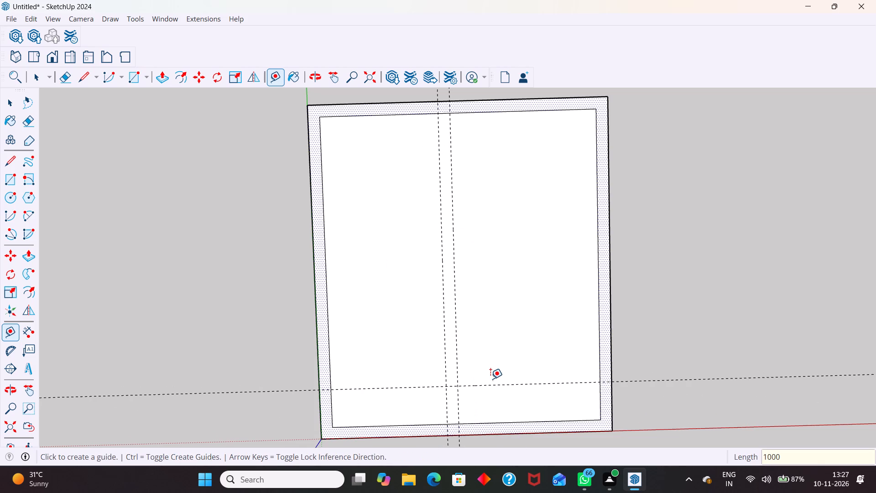
pyautogui.click(492, 386)
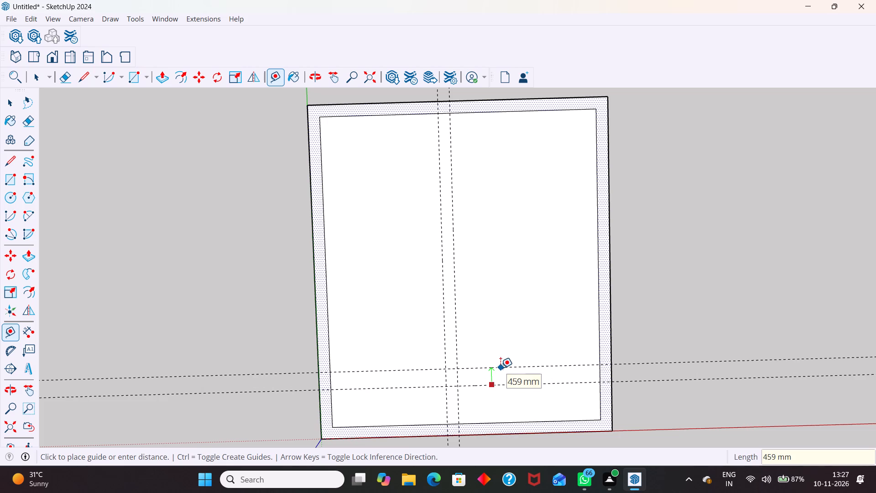
pyautogui.write('300')
pyautogui.press('Return')
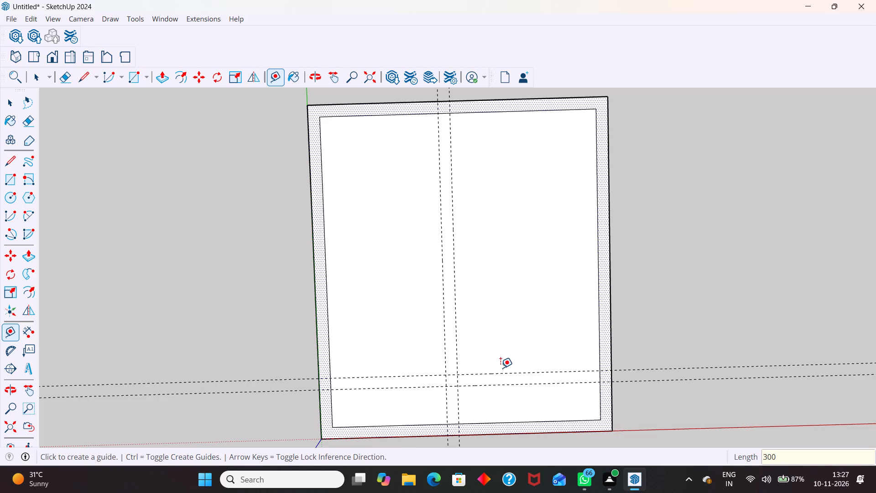
# Place a horizontal guide 3700 mm above the inner rectangle's lower edge and a parallel one 300 mm further up.
pyautogui.click(423, 423)
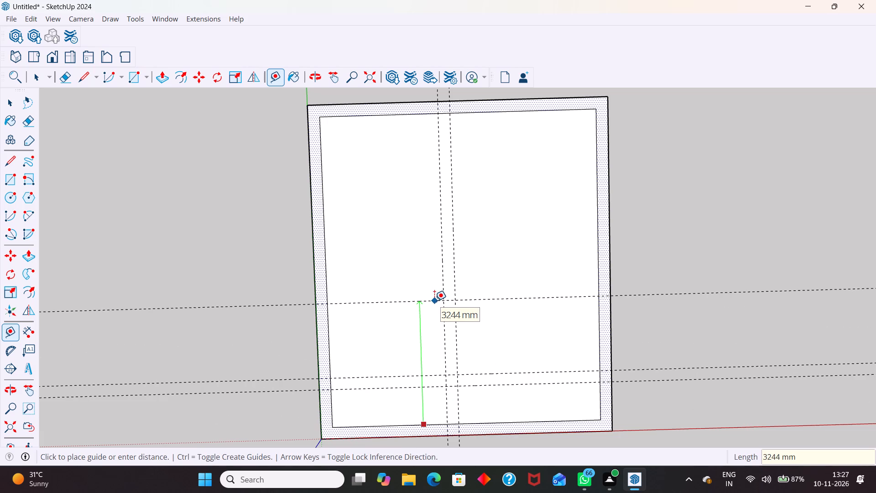
pyautogui.write('3700')
pyautogui.press('Return')
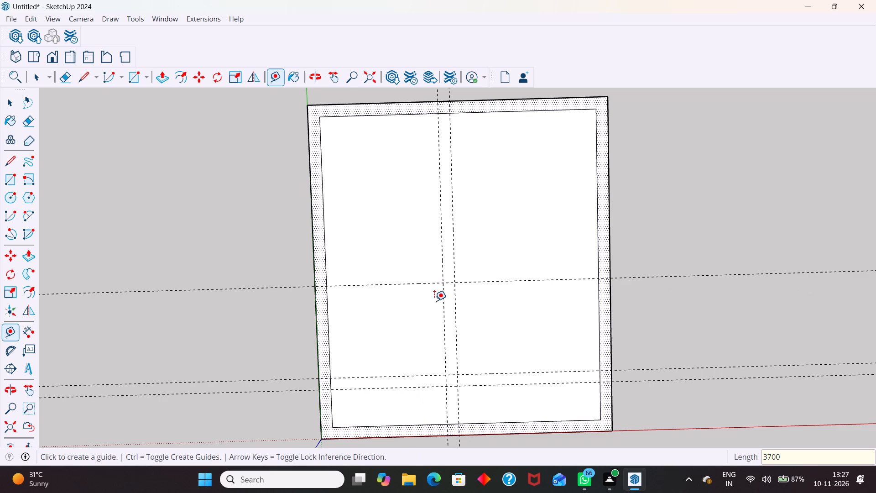
pyautogui.click(433, 284)
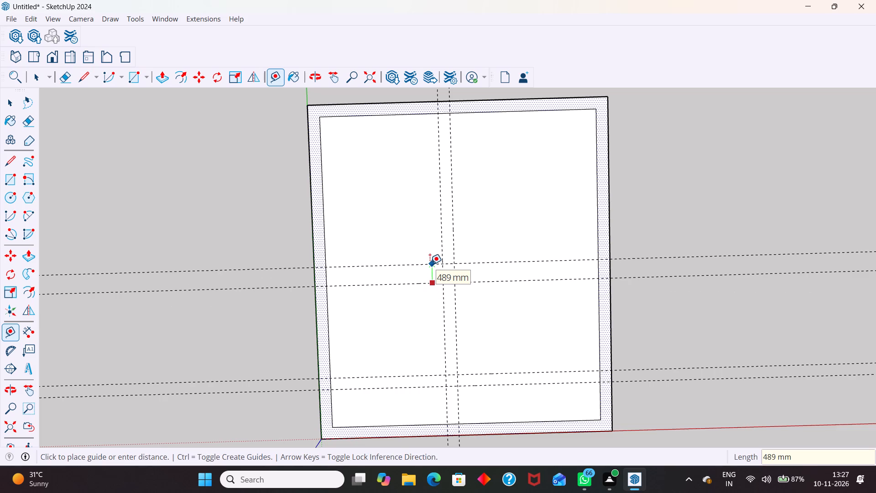
pyautogui.write('300')
pyautogui.press('Return')
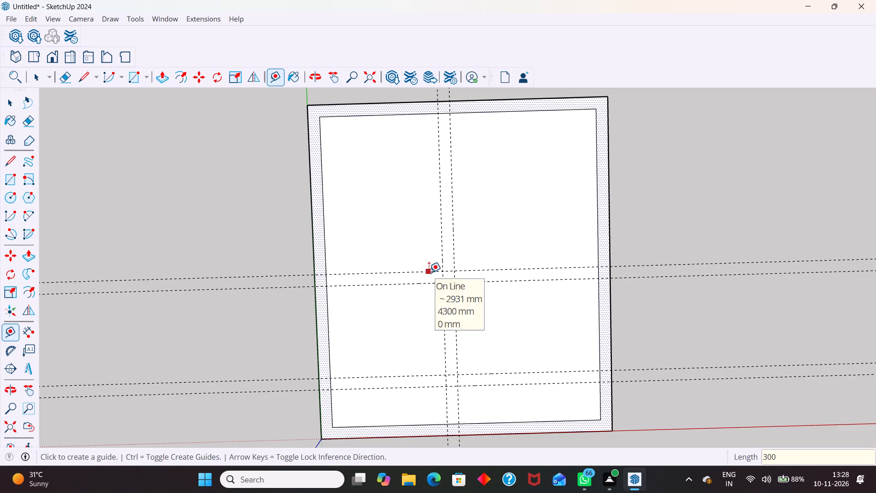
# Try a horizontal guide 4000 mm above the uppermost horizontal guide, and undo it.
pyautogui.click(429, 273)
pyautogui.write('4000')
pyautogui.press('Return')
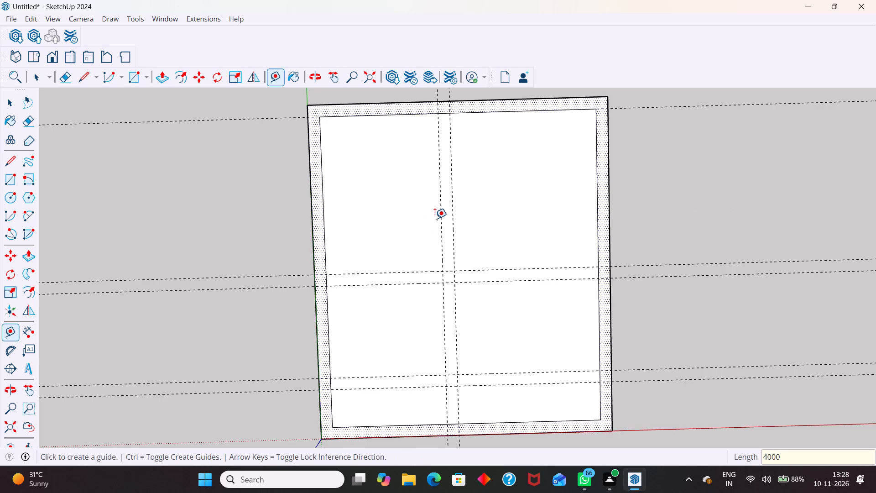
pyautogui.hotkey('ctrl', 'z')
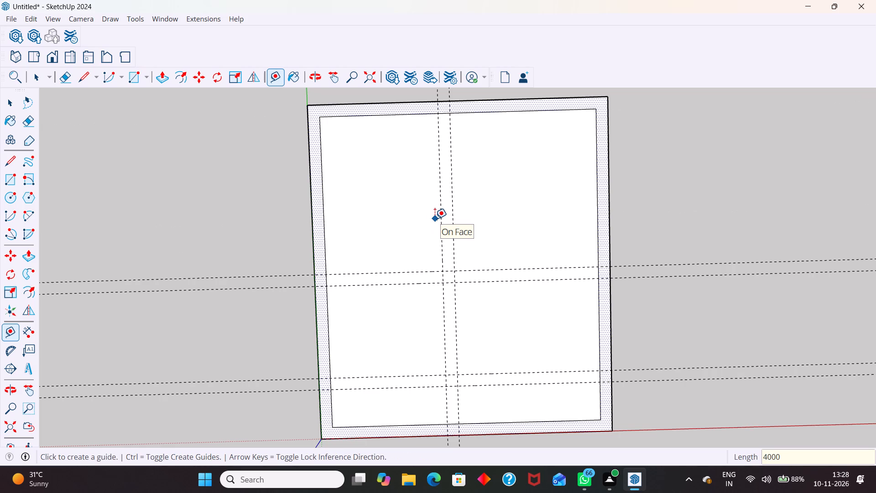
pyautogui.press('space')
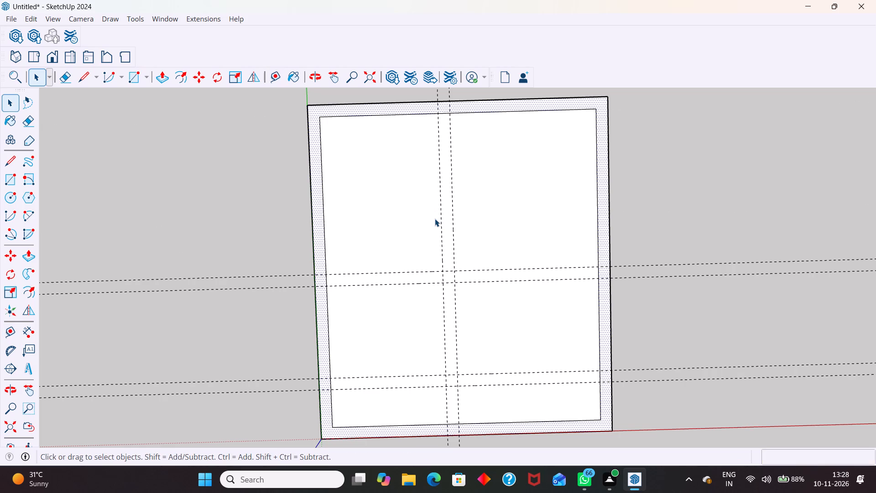
# Place a horizontal guide 4000 mm above the upper guide of the lowest pair and a parallel one 300 mm further up.
pyautogui.scroll(-1, 439, 231)
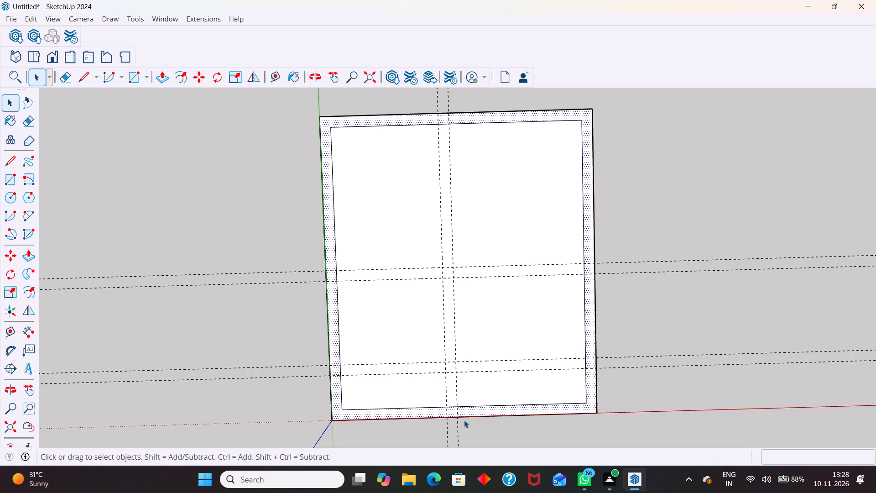
pyautogui.scroll(1, 464, 420)
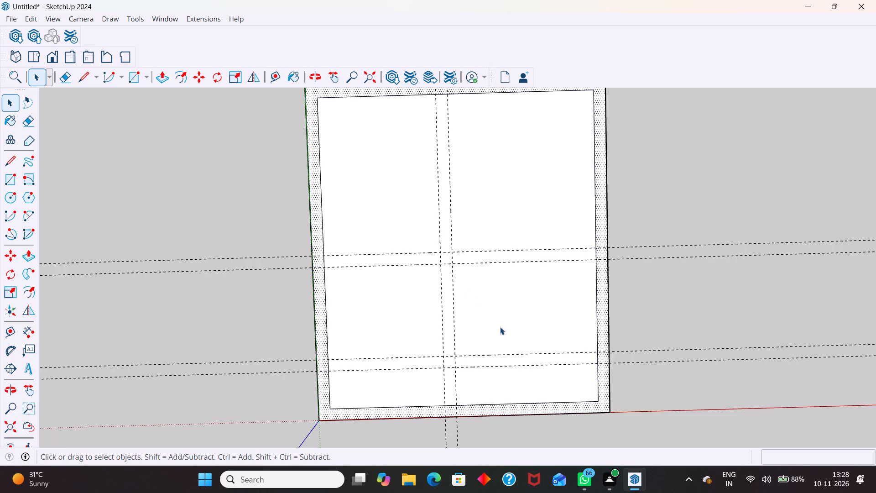
pyautogui.press('t')
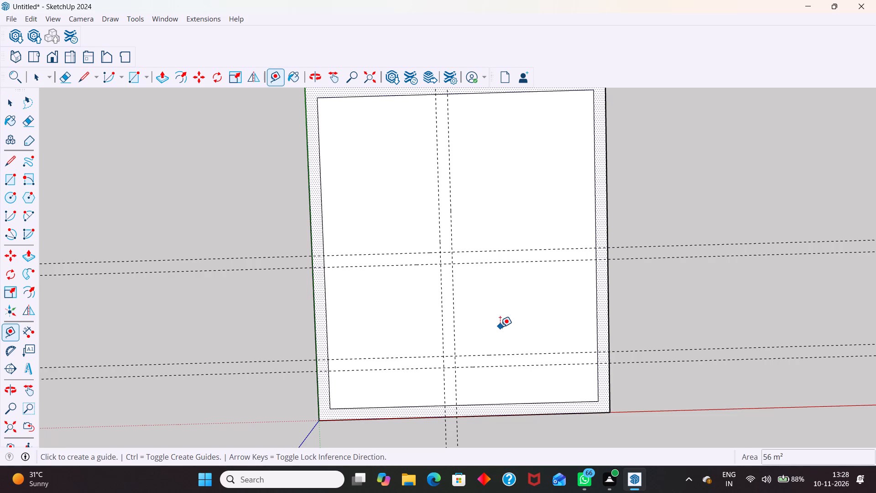
pyautogui.click(520, 355)
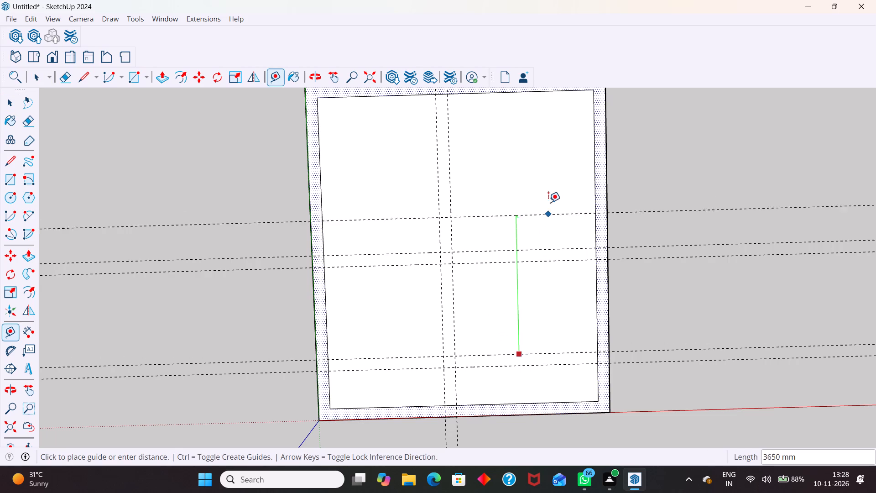
pyautogui.write('400')
pyautogui.press('0')
pyautogui.press('Return')
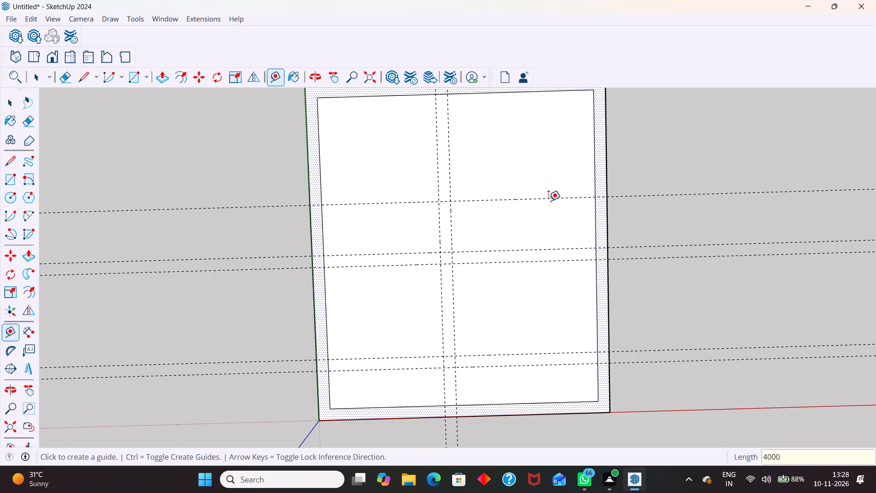
pyautogui.click(537, 199)
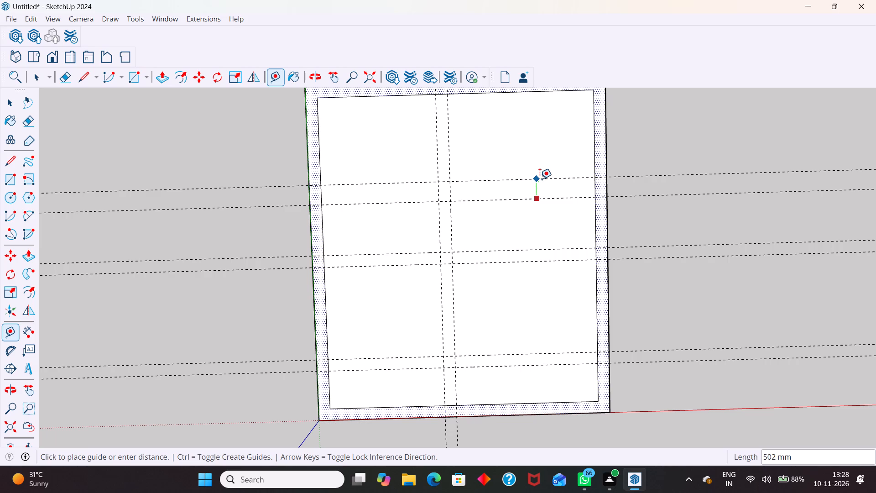
pyautogui.write('300')
pyautogui.press('Return')
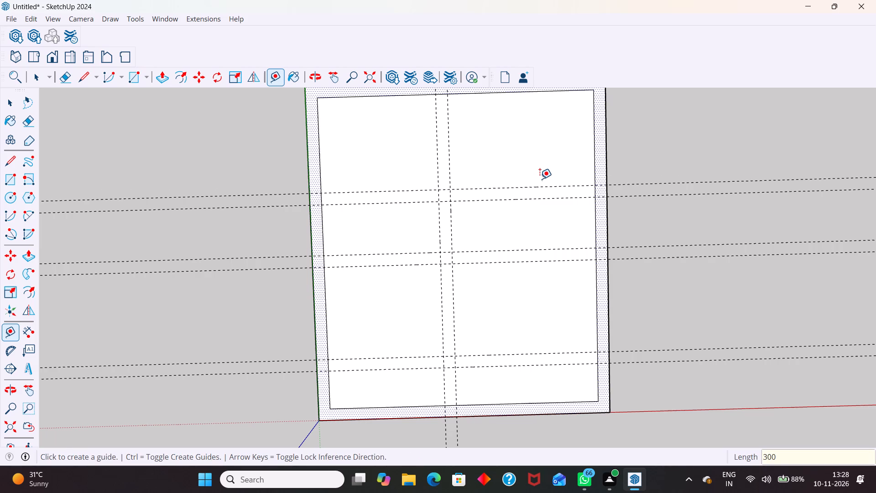
pyautogui.press('space')
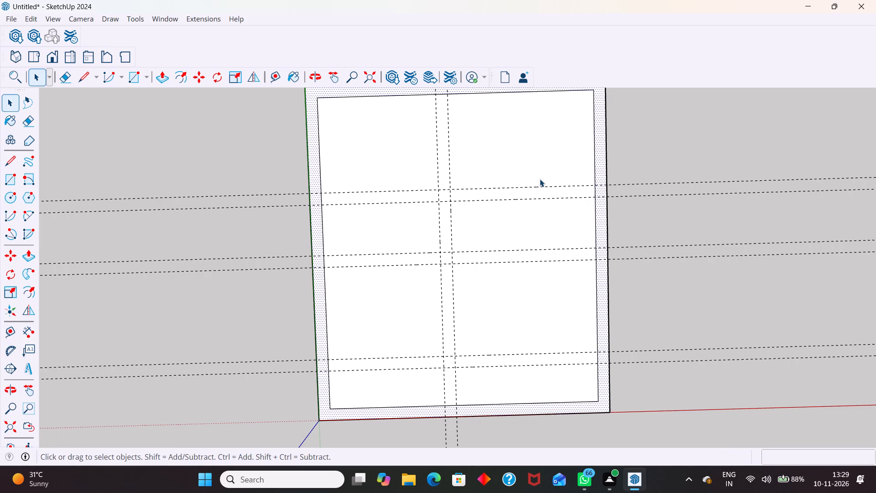
# Draw a 300 by 7000 mm partition rectangle between the vertical guides, from the inner rectangle's upper edge to the lowest horizontal guide.
pyautogui.press('r')
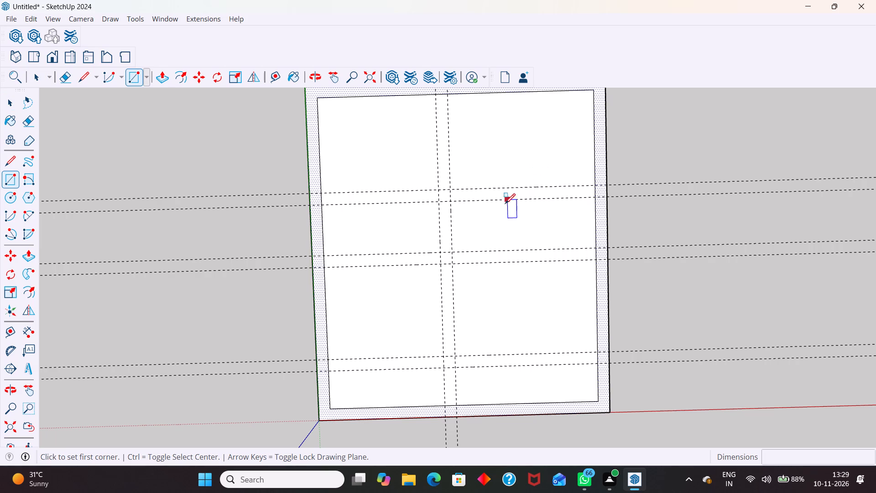
pyautogui.scroll(-1, 492, 238)
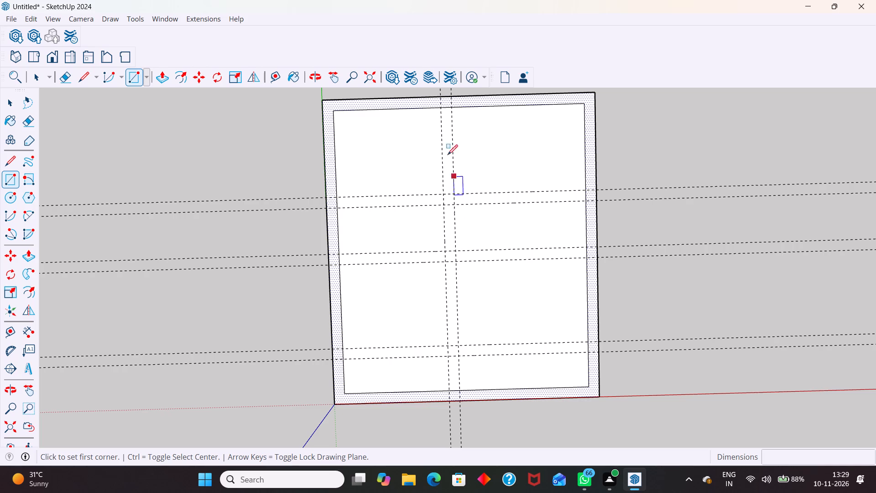
pyautogui.click(442, 106)
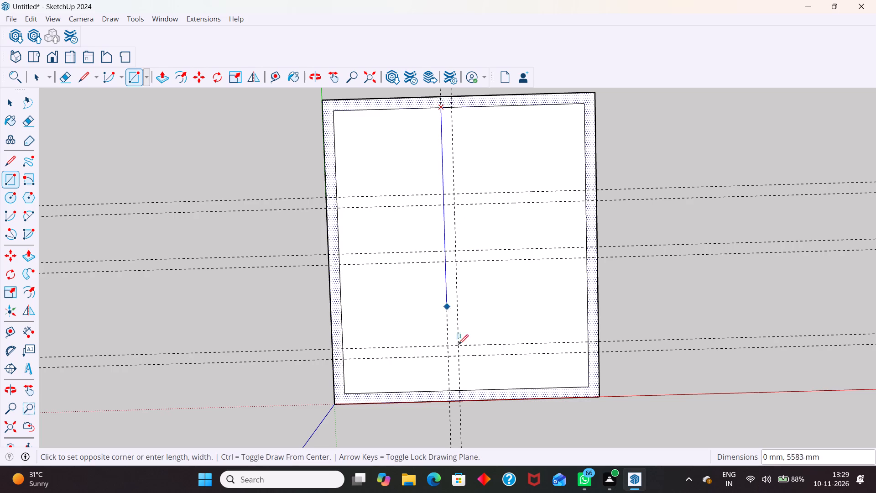
pyautogui.click(460, 357)
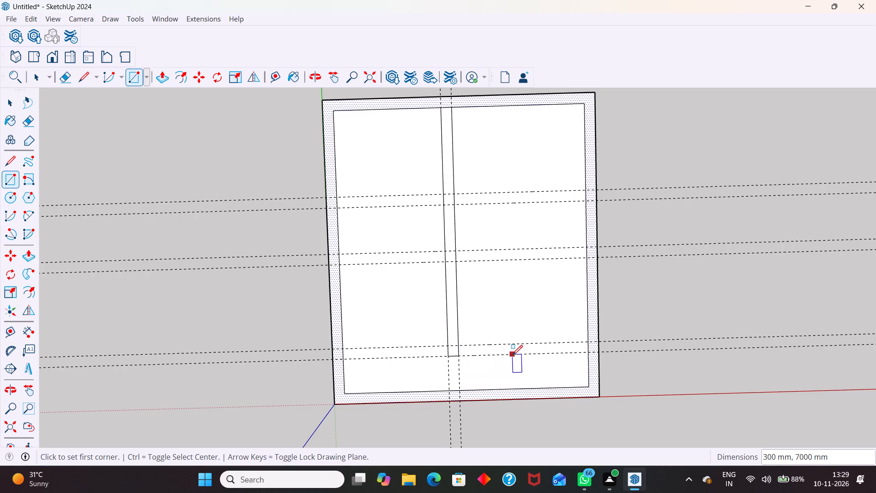
pyautogui.press('Escape')
# Draw 300 mm partition rectangles to the inner right edge: 4000 mm long along the lowest guide pair, 3700 mm along the uppermost.
pyautogui.click(448, 346)
pyautogui.click(589, 351)
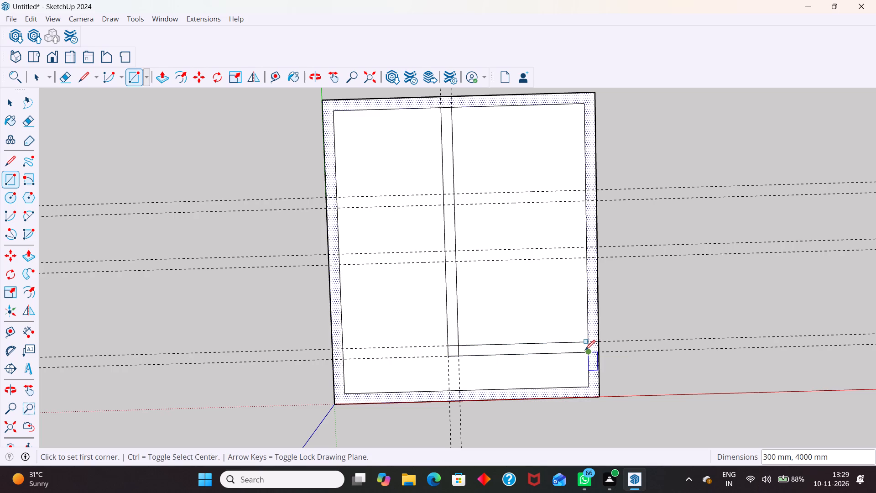
pyautogui.press('Escape')
pyautogui.click(454, 194)
pyautogui.click(585, 201)
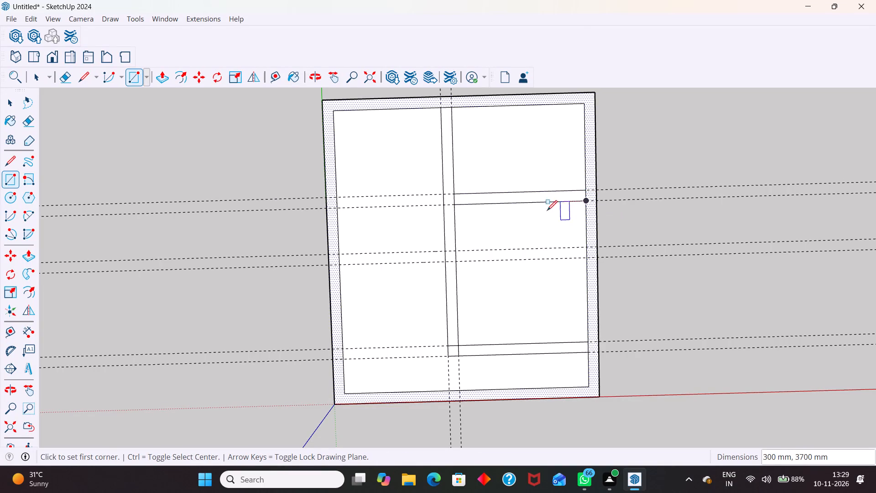
# Draw a 300 by 3000 mm partition rectangle along the middle guide pair, from the inner left edge to the vertical partition.
pyautogui.click(341, 254)
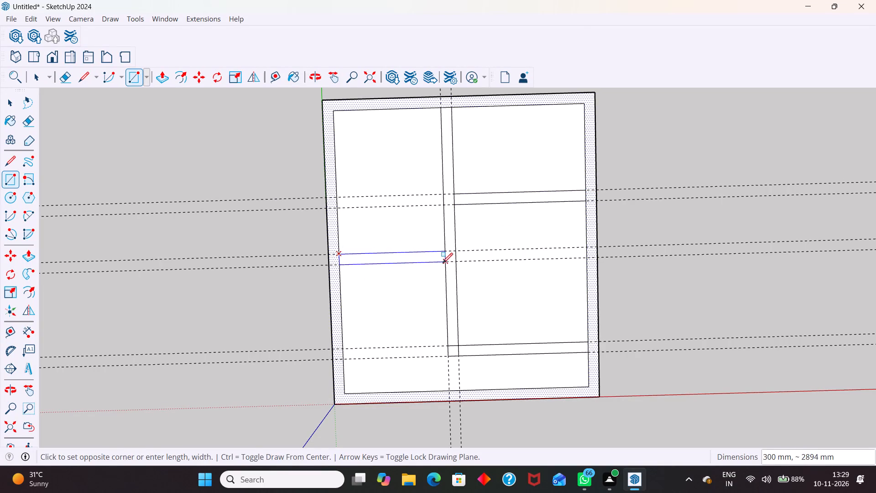
pyautogui.click(444, 263)
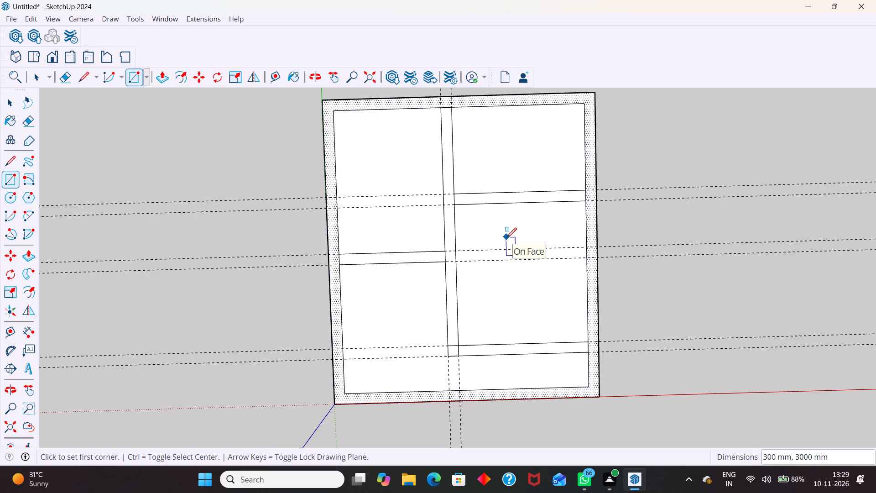
pyautogui.press('space')
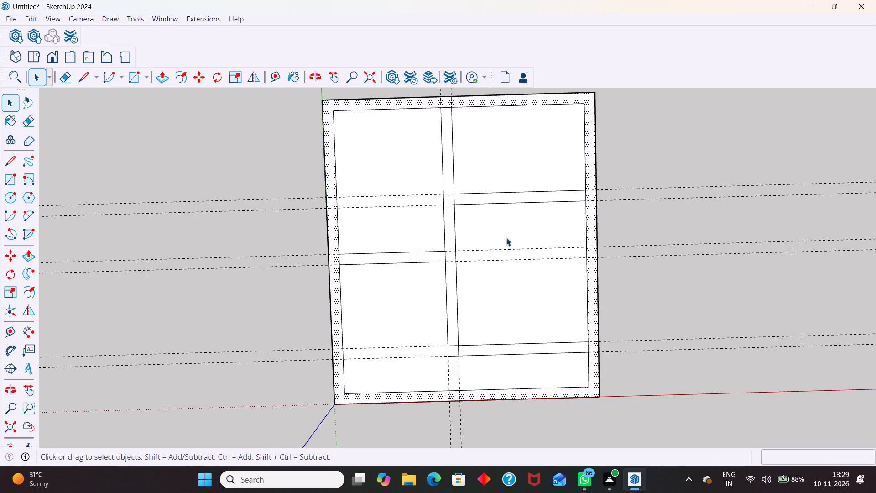
# Draw a 300 mm line across the lower outer wall along the right-hand vertical guide.
pyautogui.press('l')
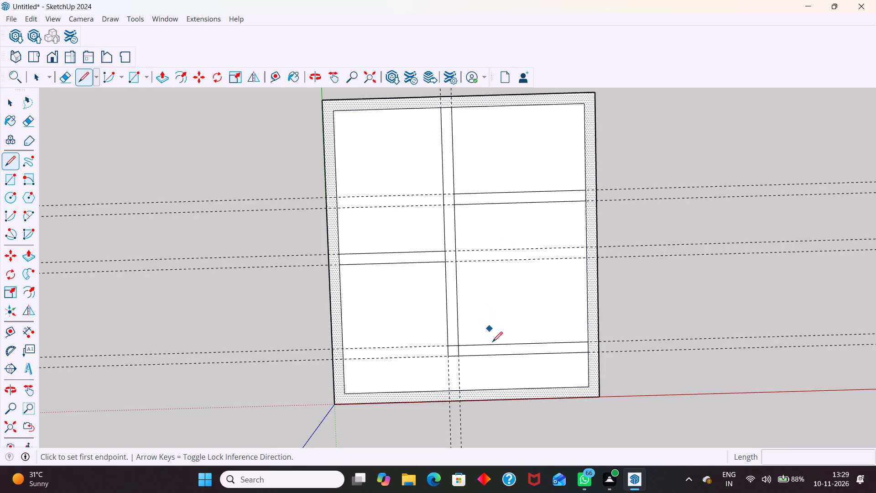
pyautogui.scroll(3, 465, 391)
pyautogui.moveTo(458, 392); pyautogui.dragTo(458, 401)
pyautogui.click(458, 402)
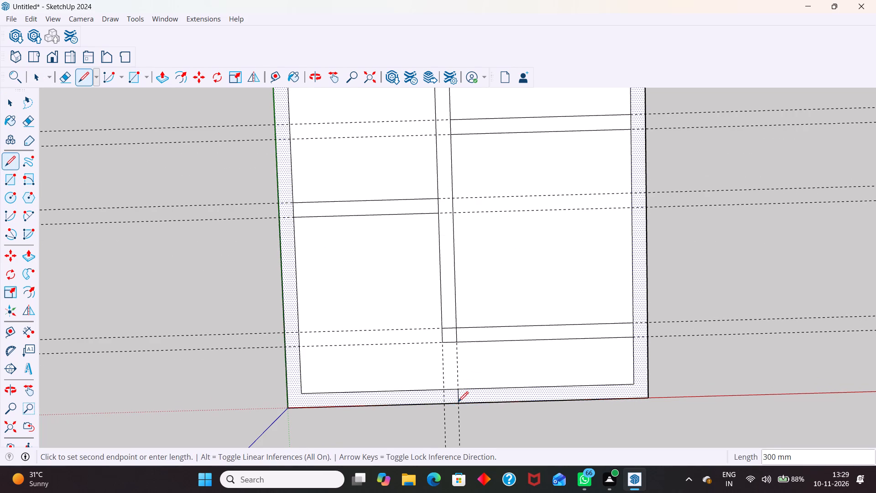
pyautogui.press('space')
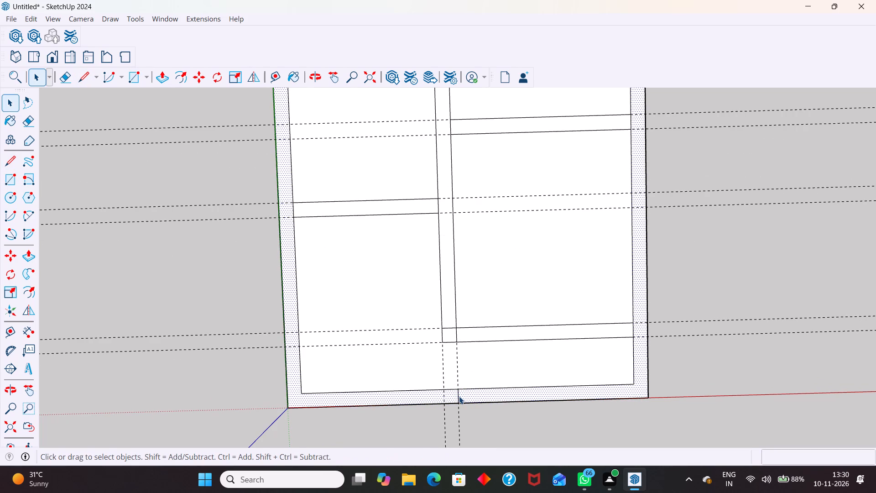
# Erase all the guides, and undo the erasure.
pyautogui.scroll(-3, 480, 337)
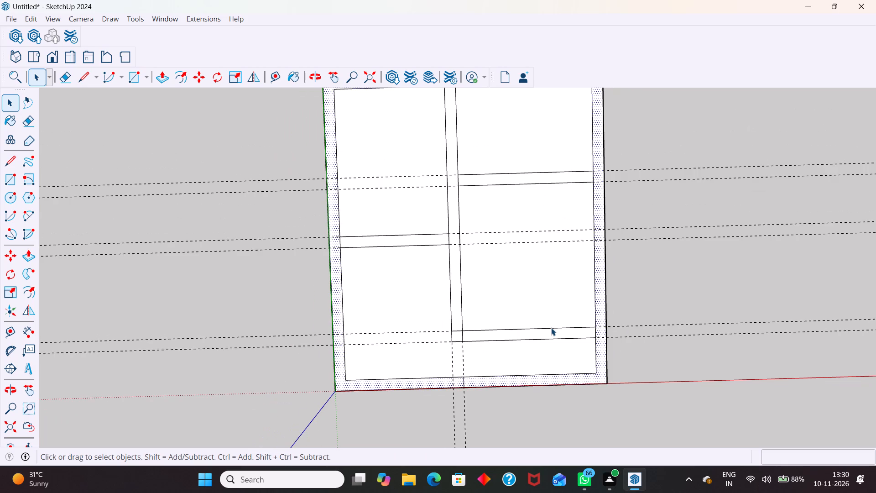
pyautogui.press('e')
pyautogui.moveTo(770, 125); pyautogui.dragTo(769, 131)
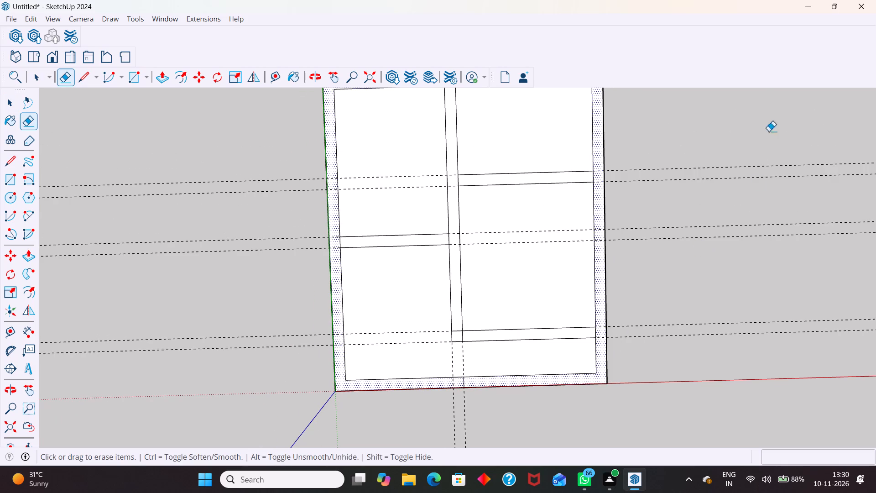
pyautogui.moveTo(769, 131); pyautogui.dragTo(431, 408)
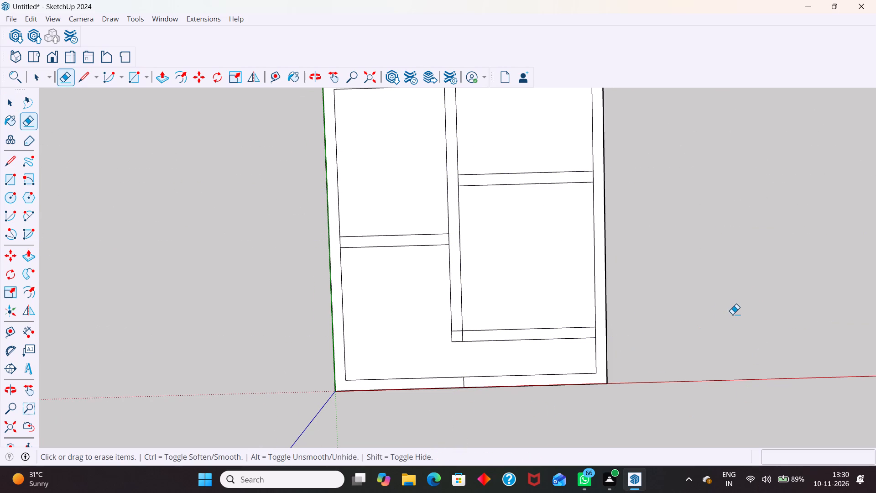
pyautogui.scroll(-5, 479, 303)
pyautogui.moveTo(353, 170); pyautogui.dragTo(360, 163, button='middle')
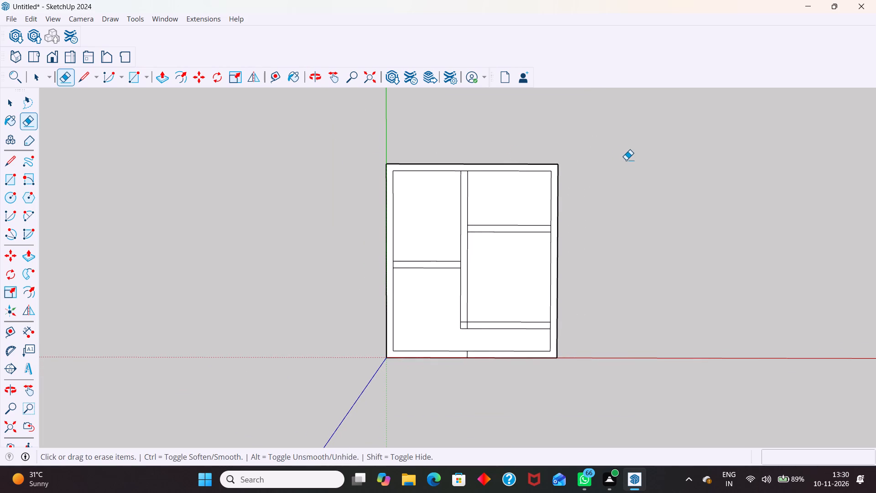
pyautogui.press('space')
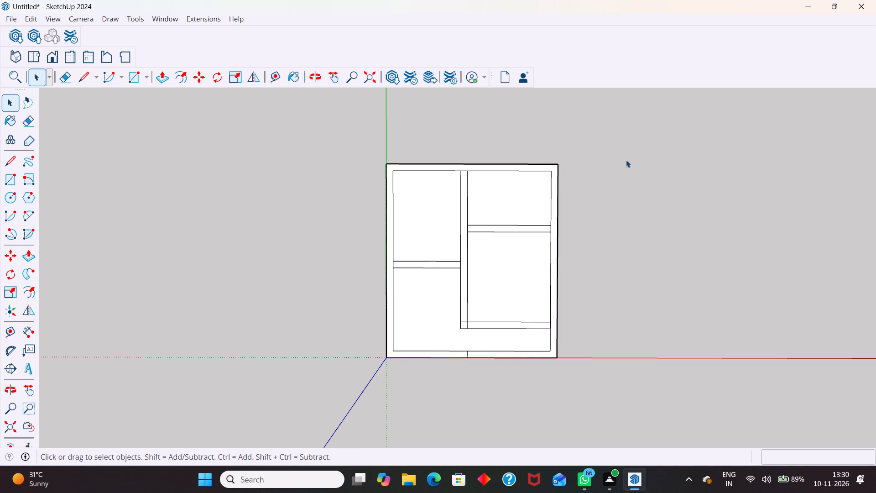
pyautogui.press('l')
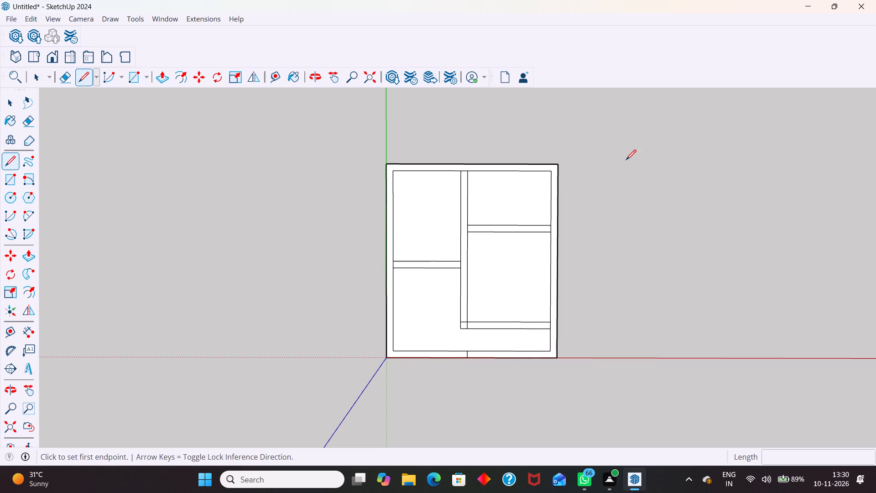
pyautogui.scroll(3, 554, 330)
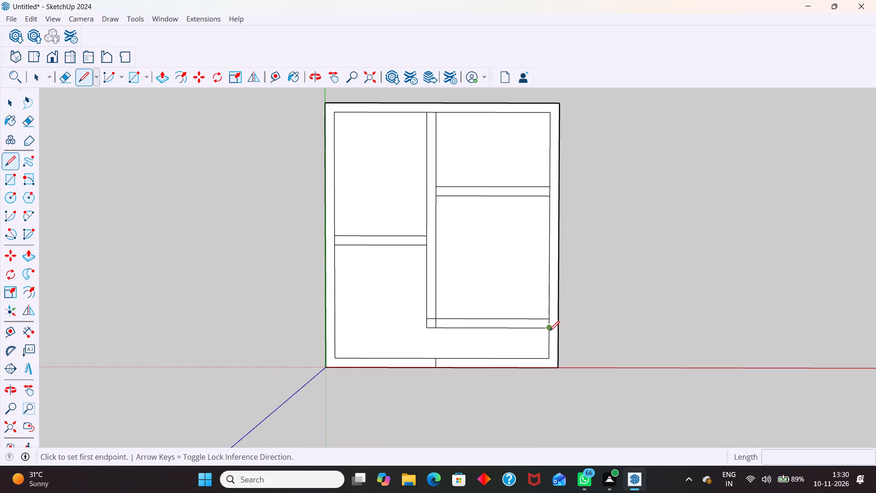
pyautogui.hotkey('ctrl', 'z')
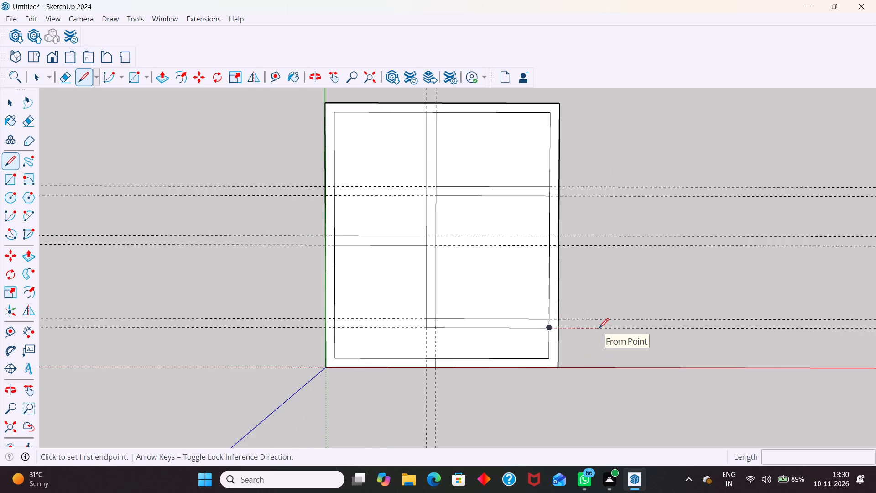
# Draw a 300 mm line across the right outer wall, extending the lower edge of the bottom horizontal partition.
pyautogui.scroll(4, 556, 329)
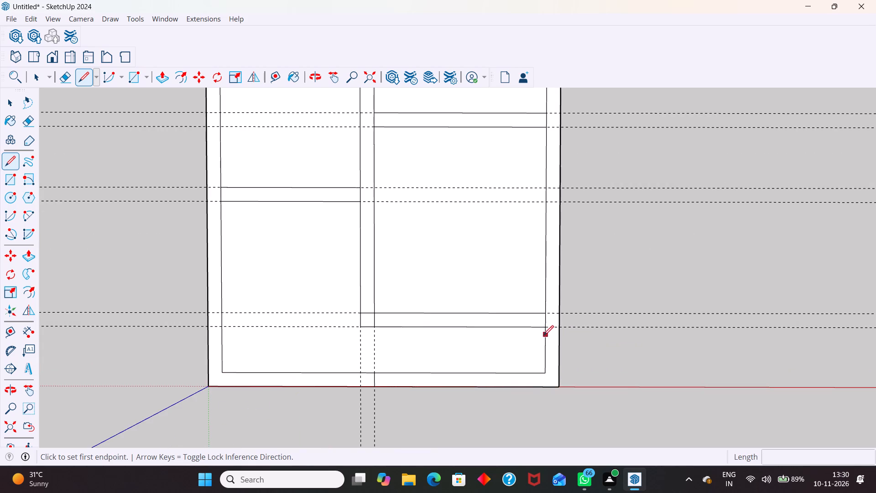
pyautogui.moveTo(545, 328); pyautogui.dragTo(554, 327)
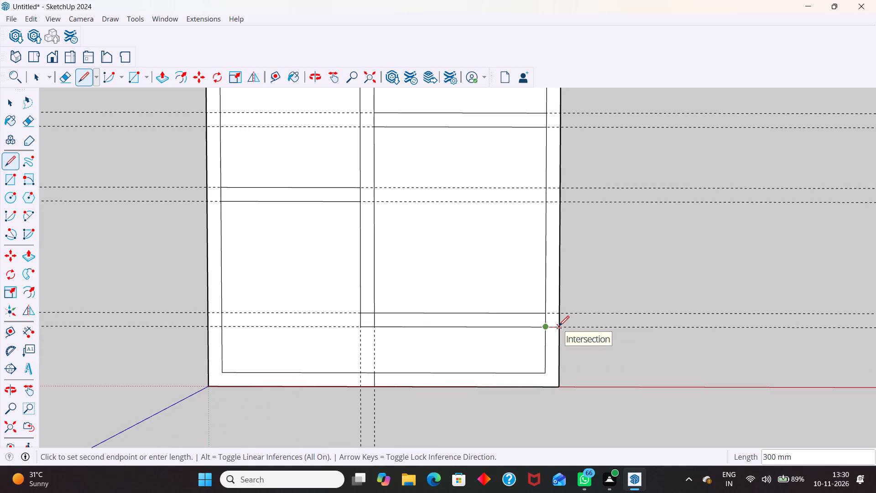
pyautogui.click(559, 326)
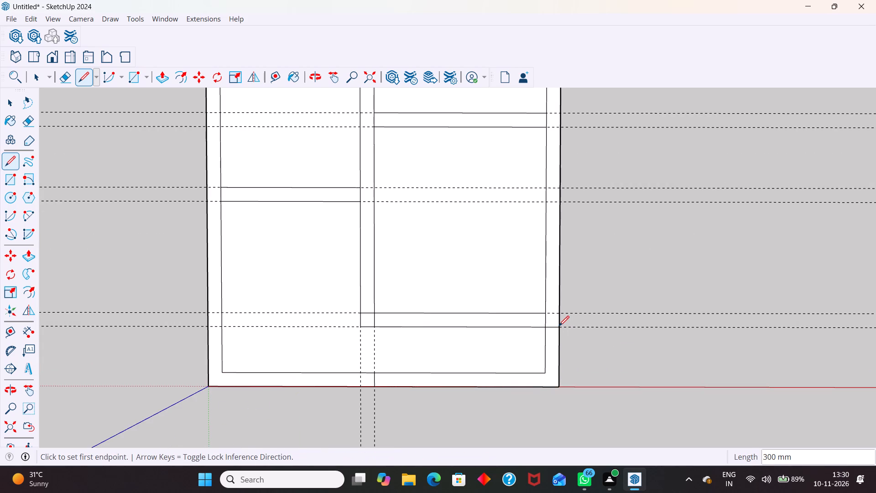
pyautogui.press('space')
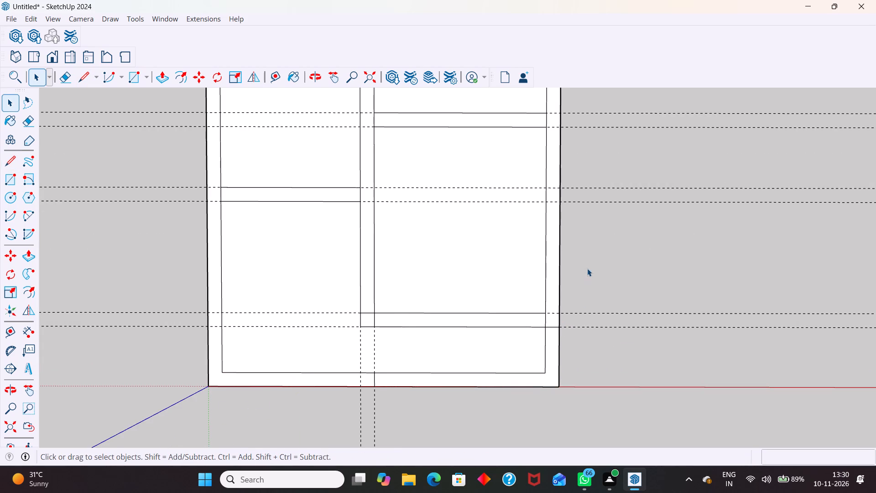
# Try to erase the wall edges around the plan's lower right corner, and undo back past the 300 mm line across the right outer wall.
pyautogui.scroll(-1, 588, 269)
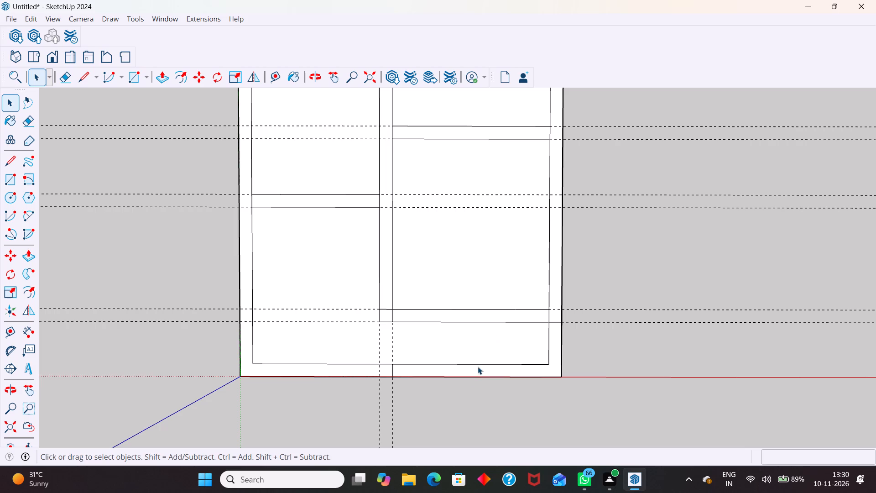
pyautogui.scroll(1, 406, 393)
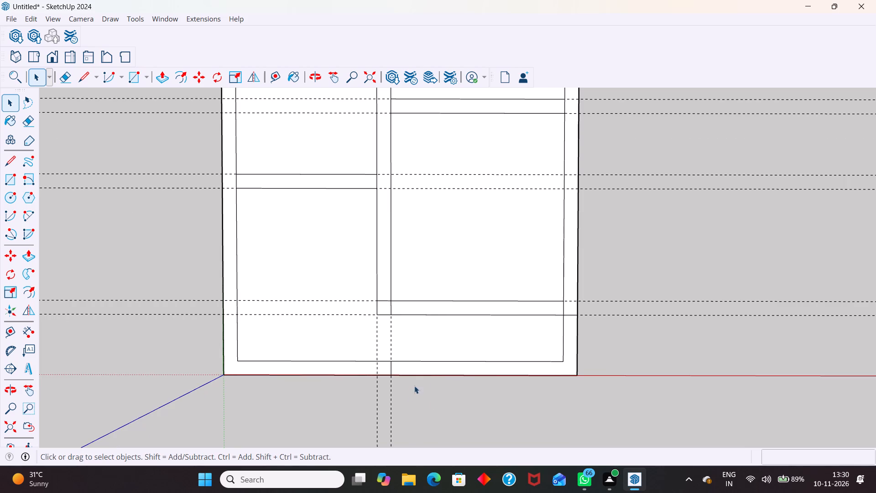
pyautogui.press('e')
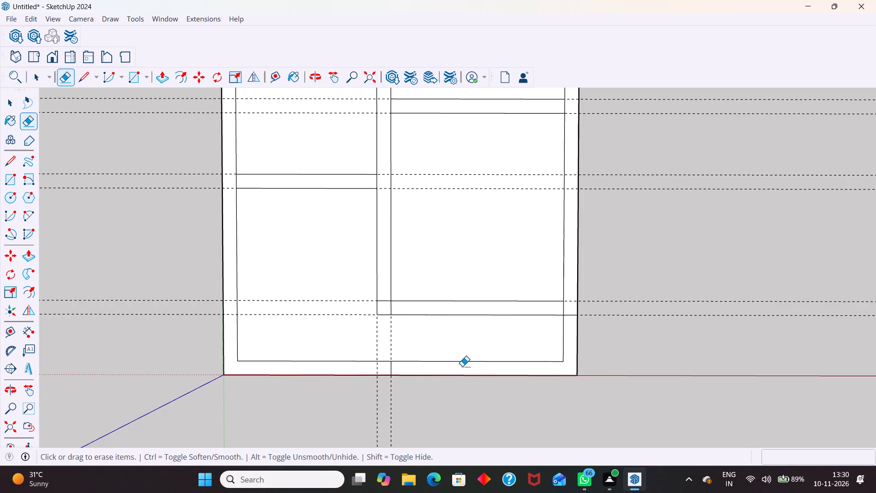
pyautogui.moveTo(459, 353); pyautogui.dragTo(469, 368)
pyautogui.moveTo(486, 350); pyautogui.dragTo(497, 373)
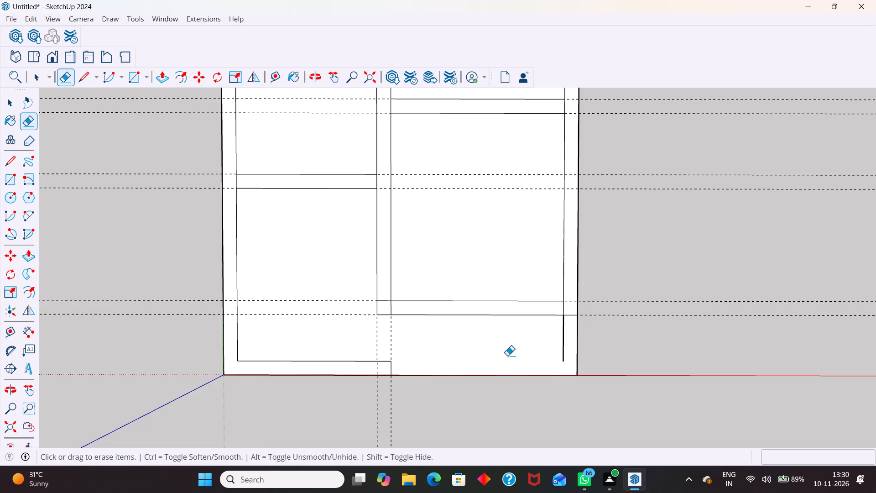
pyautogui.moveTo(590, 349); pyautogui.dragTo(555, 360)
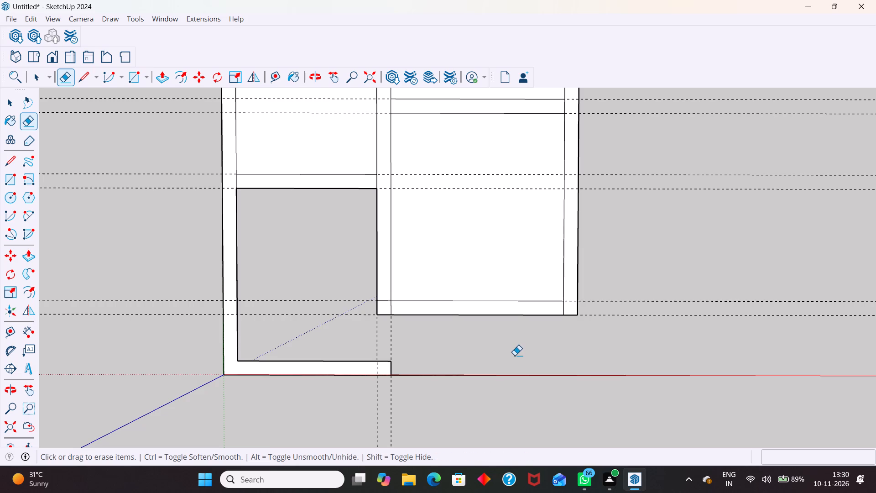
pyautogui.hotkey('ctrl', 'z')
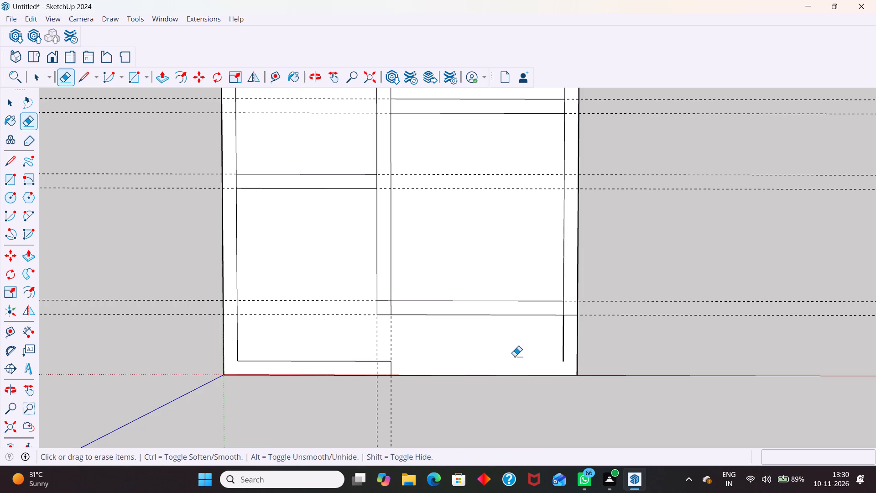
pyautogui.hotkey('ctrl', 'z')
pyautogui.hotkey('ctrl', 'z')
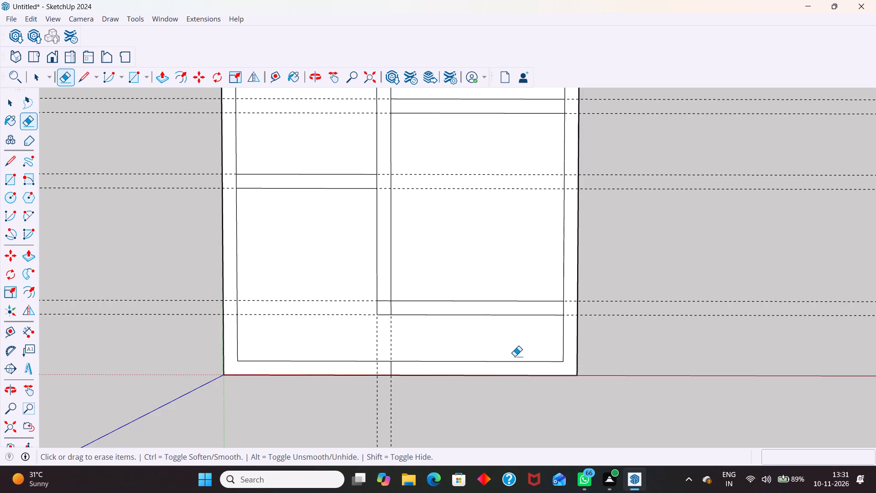
# Draw a 1000 mm line along the right-hand vertical guide, from the bottom horizontal partition's lower edge to the lower wall's inner edge.
pyautogui.press('space')
pyautogui.write('L')
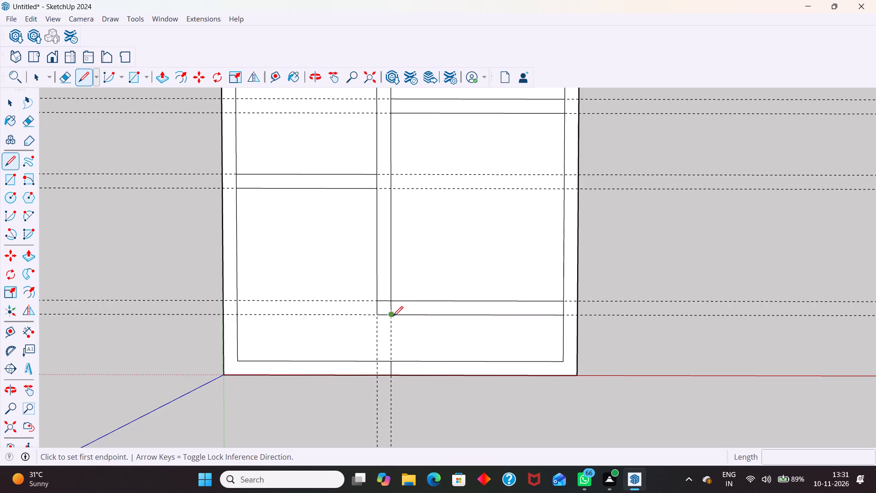
pyautogui.moveTo(393, 316); pyautogui.dragTo(394, 324)
pyautogui.click(393, 360)
# Draw a 300 mm line across the right outer wall, extending the lower edge of the bottom horizontal partition.
pyautogui.click(567, 316)
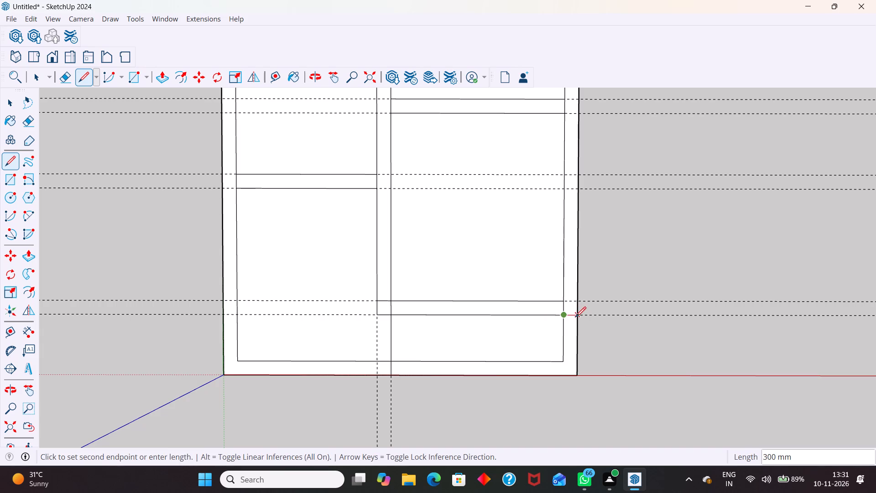
pyautogui.click(576, 317)
pyautogui.press('space')
# Erase the inner and outer wall edges of the lower right corner, below the bottom partition and right of the vertical partition.
pyautogui.write('E')
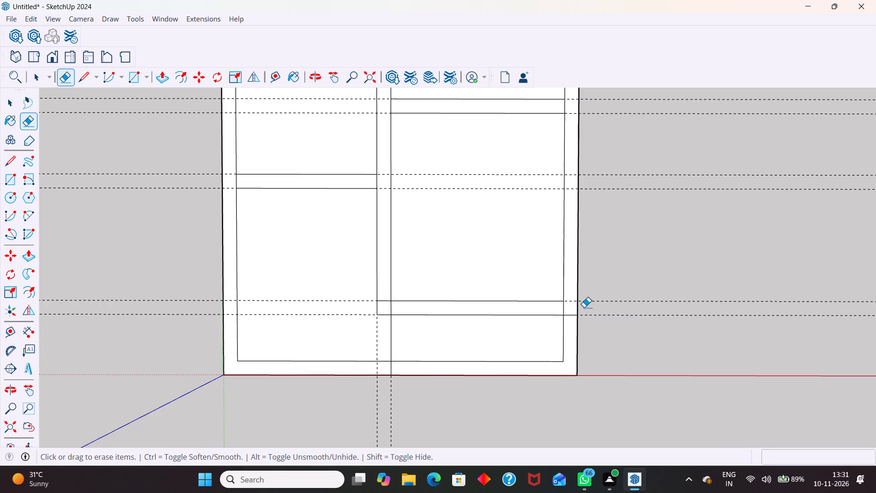
pyautogui.moveTo(488, 346); pyautogui.dragTo(496, 382)
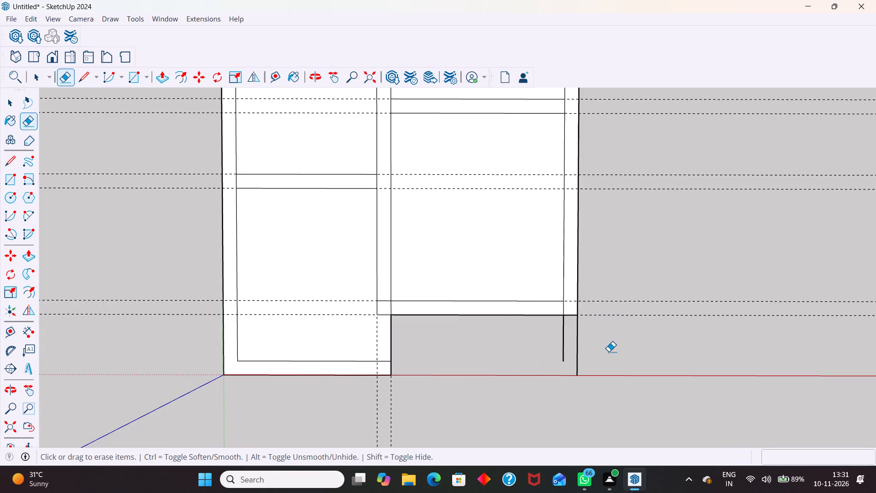
pyautogui.moveTo(609, 351); pyautogui.dragTo(559, 356)
# Erase all the horizontal and vertical guides around the floor plan.
pyautogui.moveTo(640, 279); pyautogui.dragTo(657, 363)
pyautogui.moveTo(698, 161); pyautogui.dragTo(730, 293)
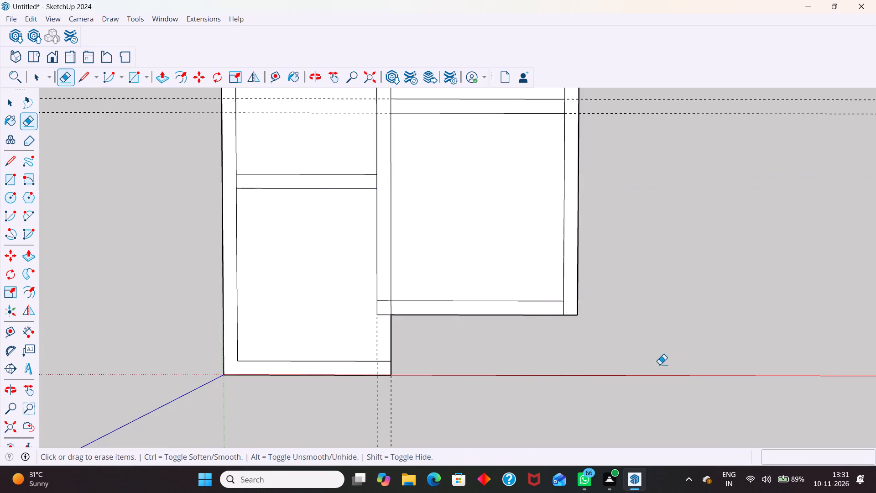
pyautogui.scroll(-2, 655, 370)
pyautogui.moveTo(560, 382); pyautogui.dragTo(383, 407)
pyautogui.moveTo(722, 171); pyautogui.dragTo(720, 220)
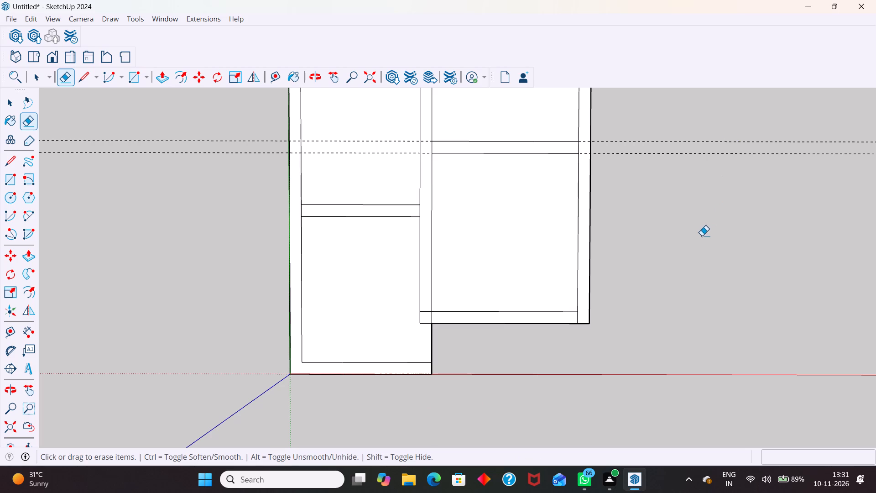
pyautogui.scroll(-3, 652, 279)
pyautogui.moveTo(678, 152); pyautogui.dragTo(677, 261)
pyautogui.press('space')
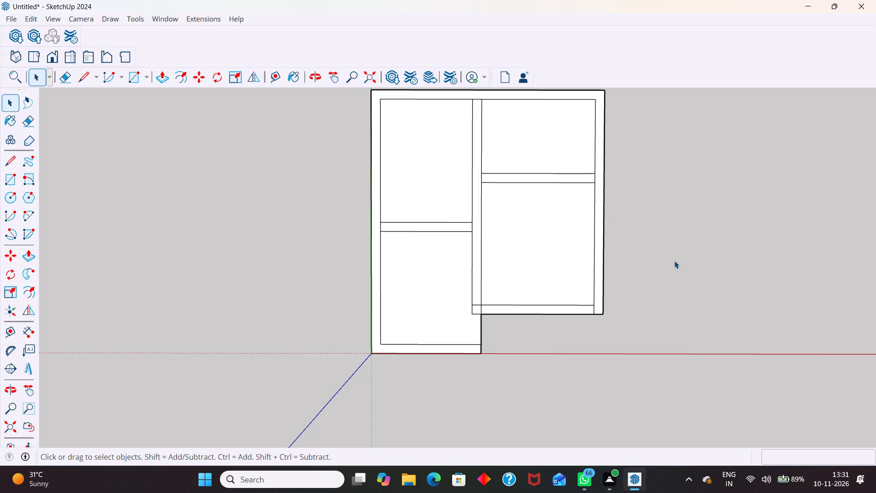
pyautogui.scroll(-3, 516, 345)
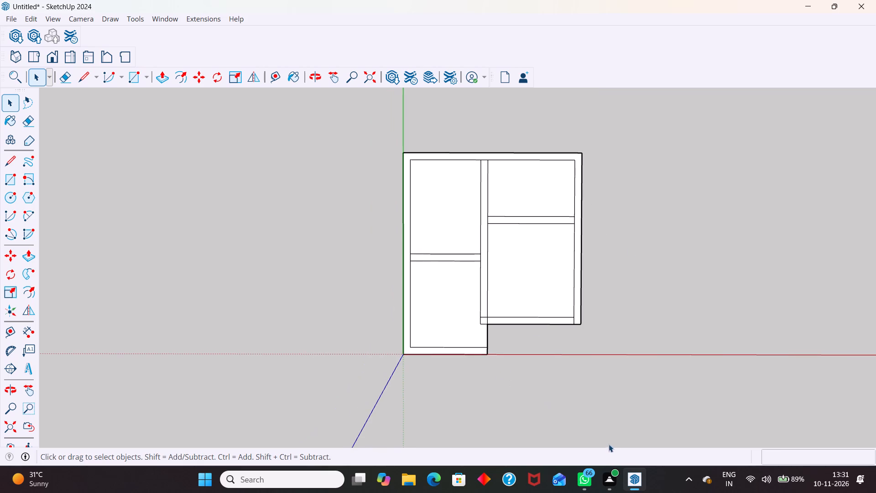
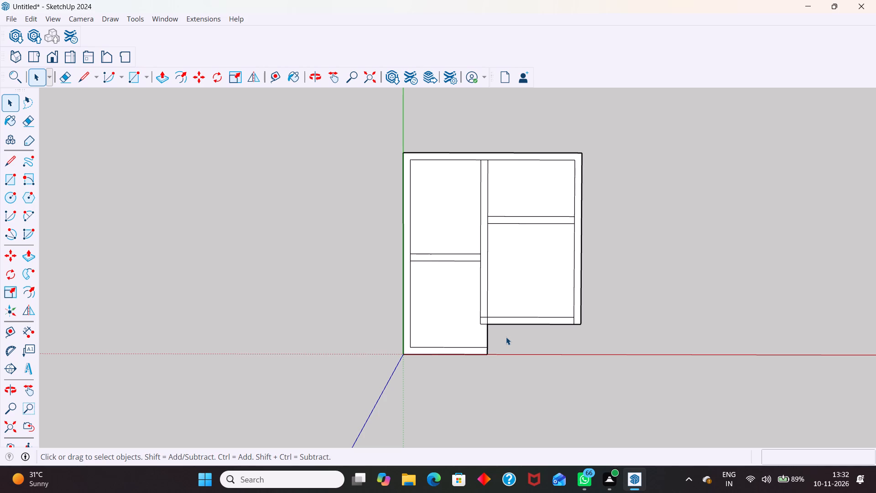
# Measure the upper right room's depth from the top wall's inner edge to the partition below it.
pyautogui.scroll(-1, 446, 357)
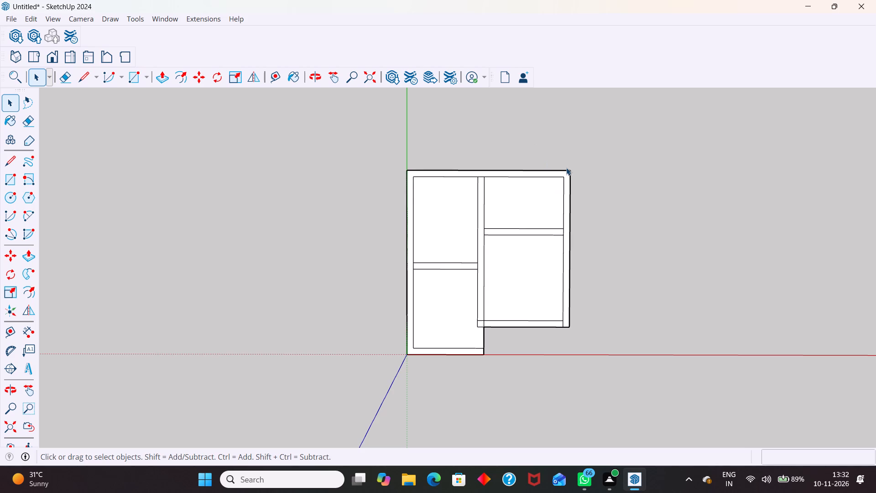
pyautogui.press('t')
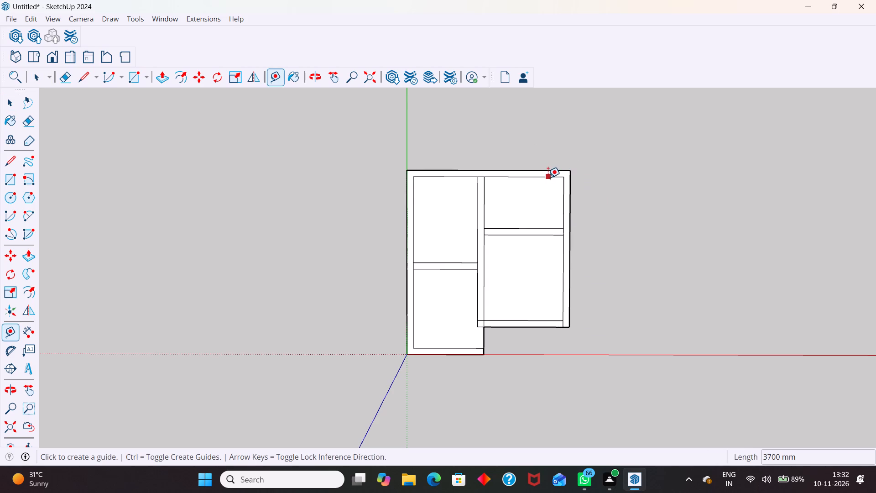
pyautogui.click(547, 177)
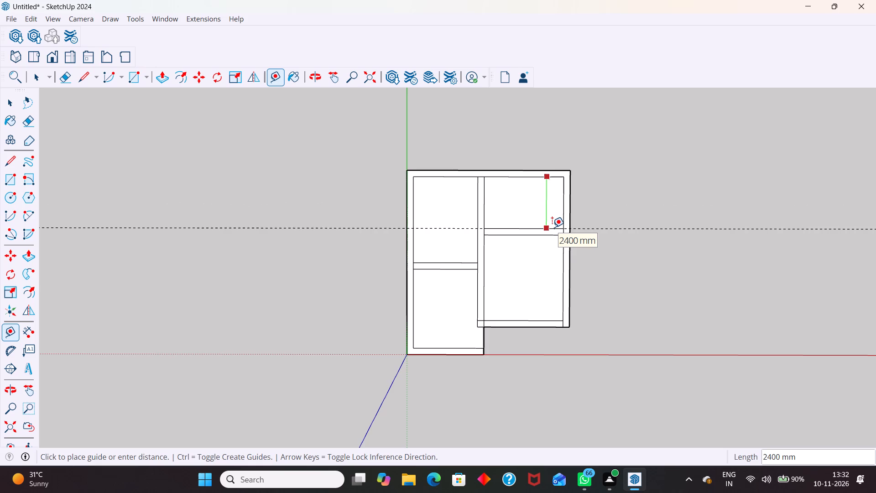
pyautogui.press('Escape')
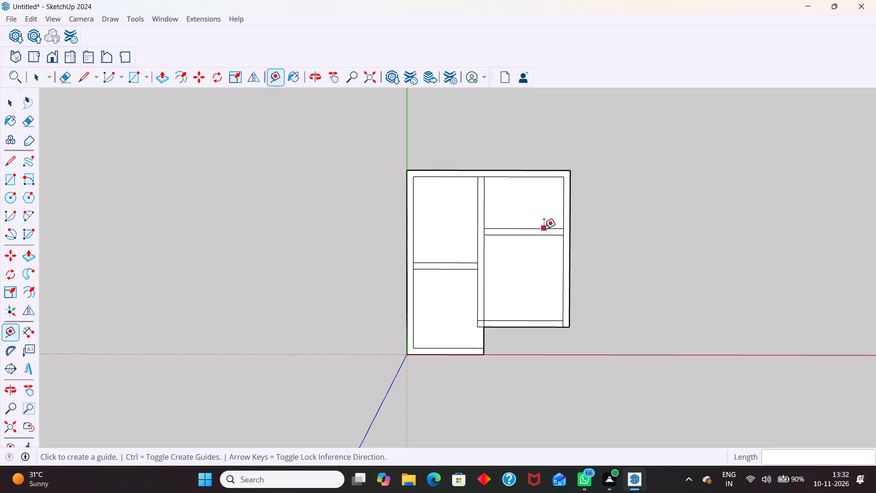
# Place a horizontal guide 1200 mm above the upper right room's lower partition edge, and another 200 mm above that guide.
pyautogui.click(544, 228)
pyautogui.write('1200')
pyautogui.press('Return')
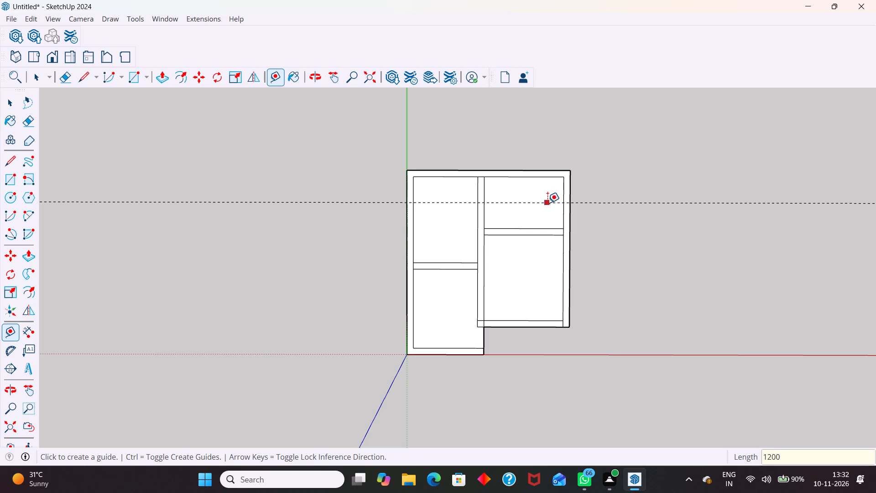
pyautogui.click(547, 203)
pyautogui.press('1')
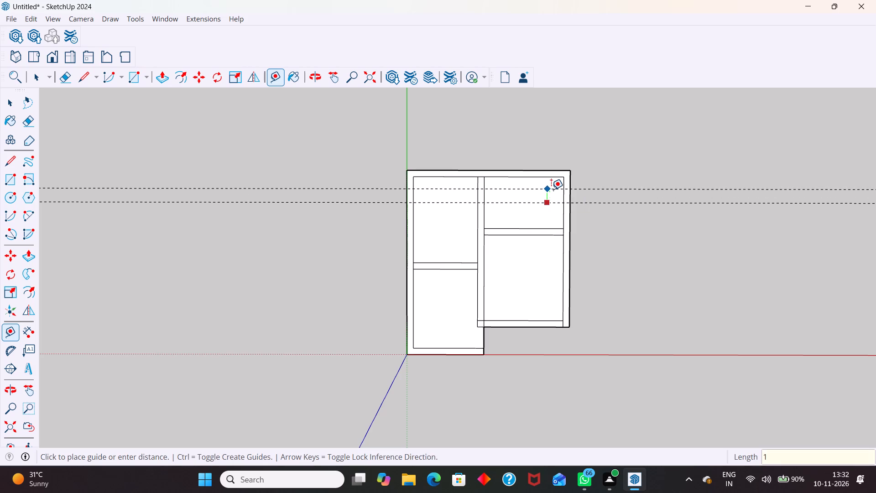
pyautogui.press('BackSpace')
pyautogui.press('2')
pyautogui.write('00')
pyautogui.press('Return')
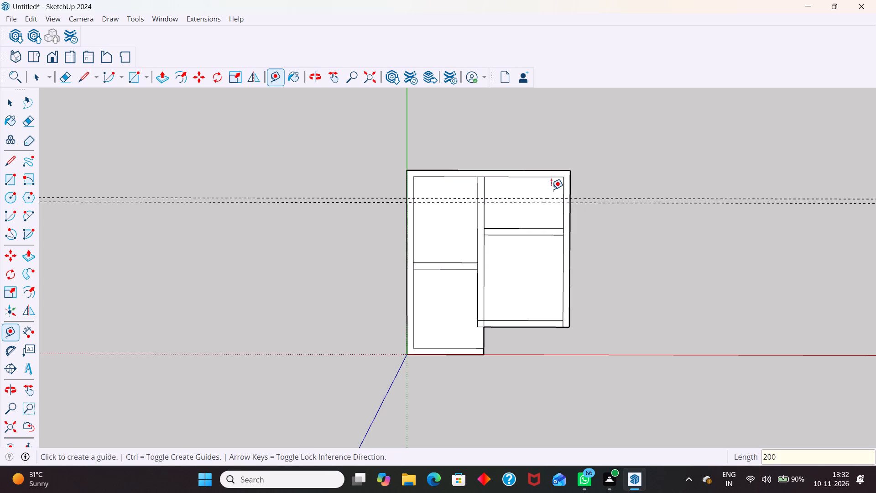
# Place a vertical guide 2150 mm inside the right wall's inner edge and a second one 200 mm further left.
pyautogui.click(562, 212)
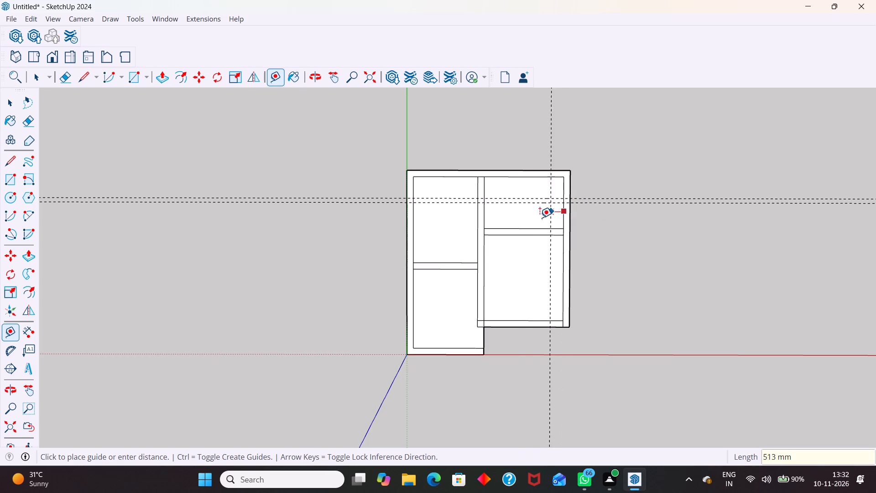
pyautogui.write('2150')
pyautogui.press('Return')
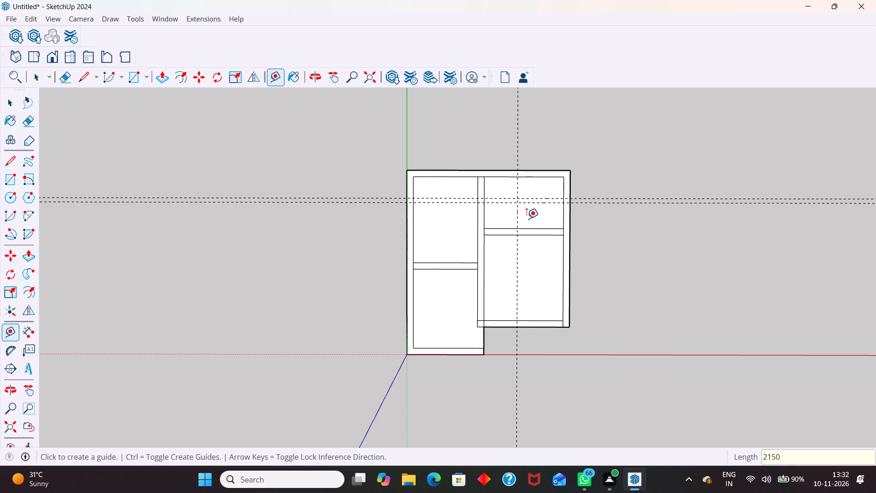
pyautogui.click(516, 215)
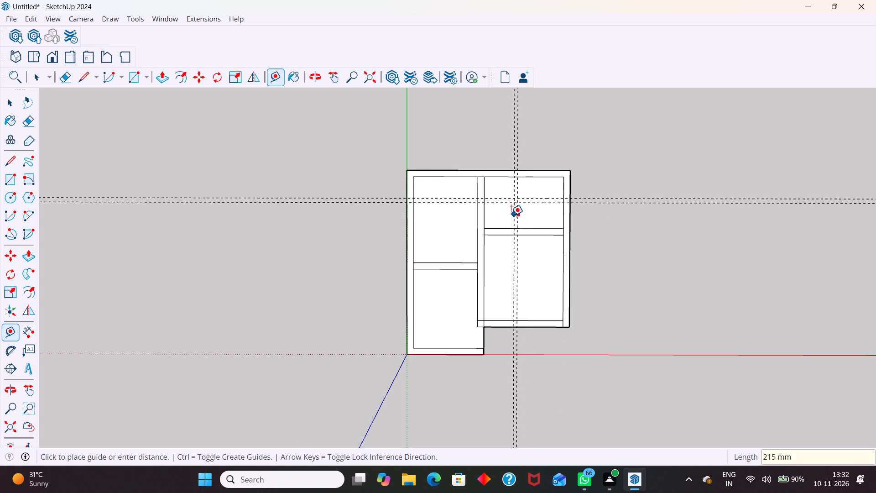
pyautogui.write('200')
pyautogui.press('Return')
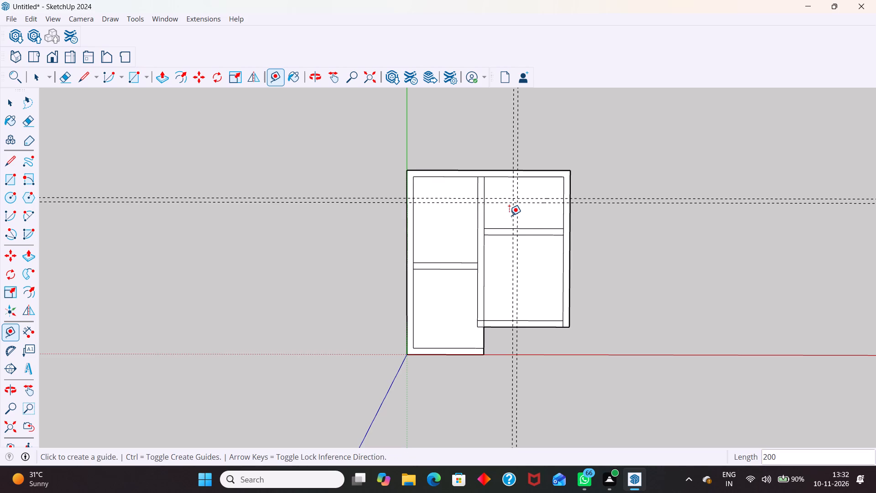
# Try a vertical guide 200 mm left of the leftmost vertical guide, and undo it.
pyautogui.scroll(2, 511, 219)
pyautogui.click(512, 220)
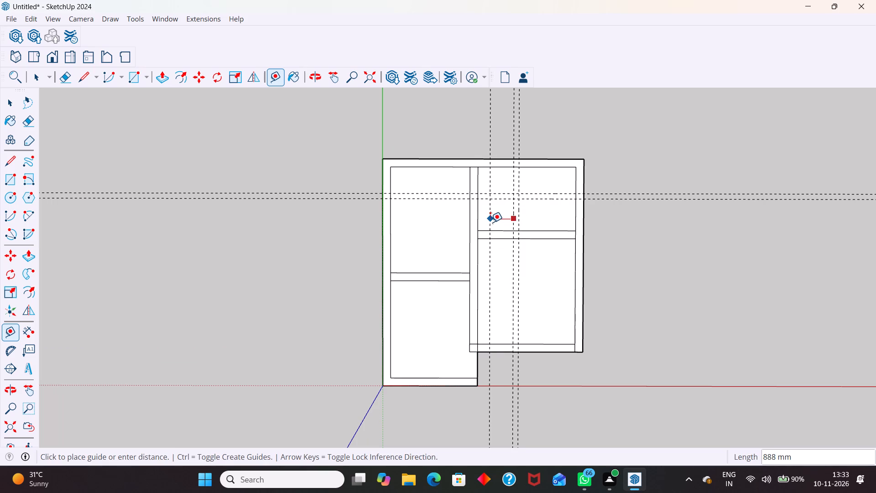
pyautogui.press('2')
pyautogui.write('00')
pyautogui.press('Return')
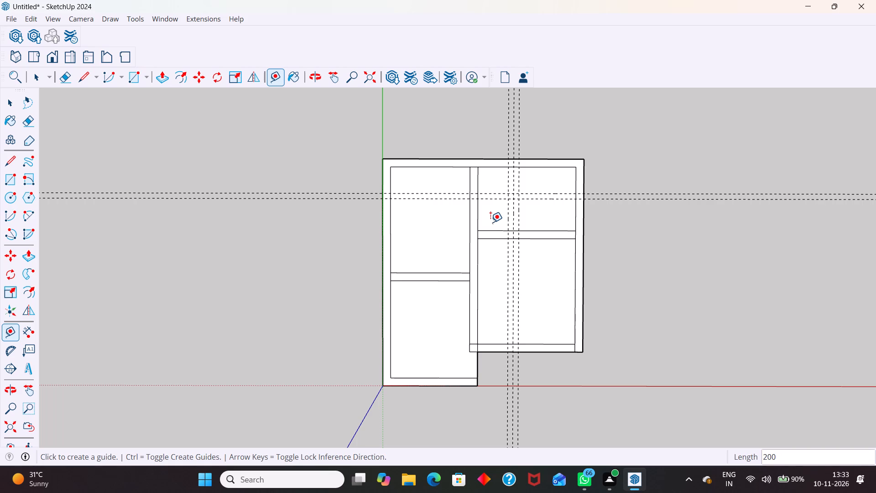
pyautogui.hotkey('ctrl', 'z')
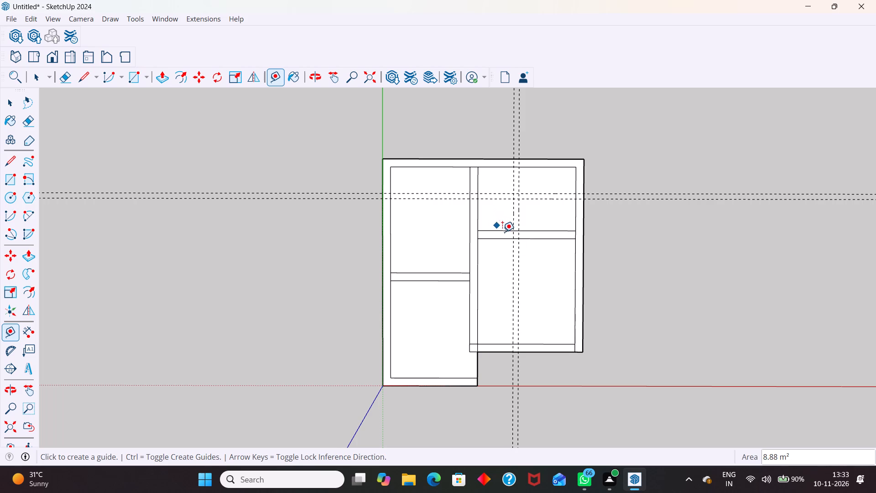
# Place a vertical guide 300 mm to the left of the leftmost vertical guide.
pyautogui.scroll(1, 502, 232)
pyautogui.click(513, 224)
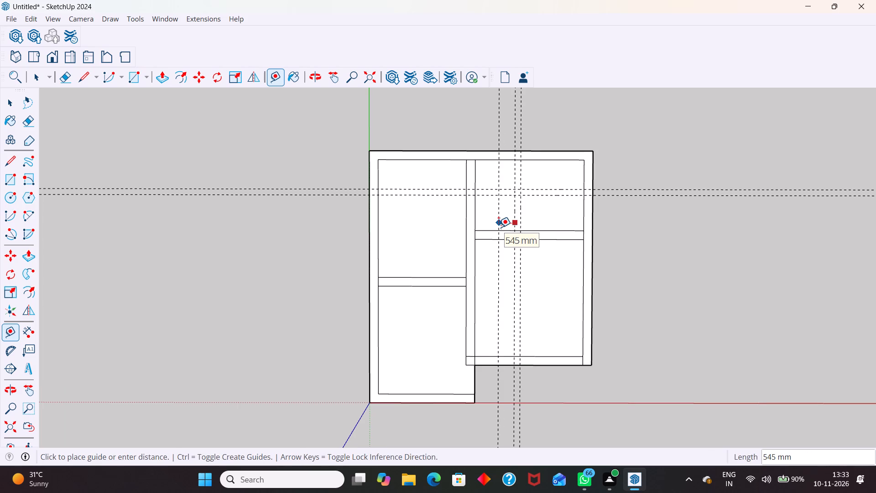
pyautogui.write('300')
pyautogui.press('Return')
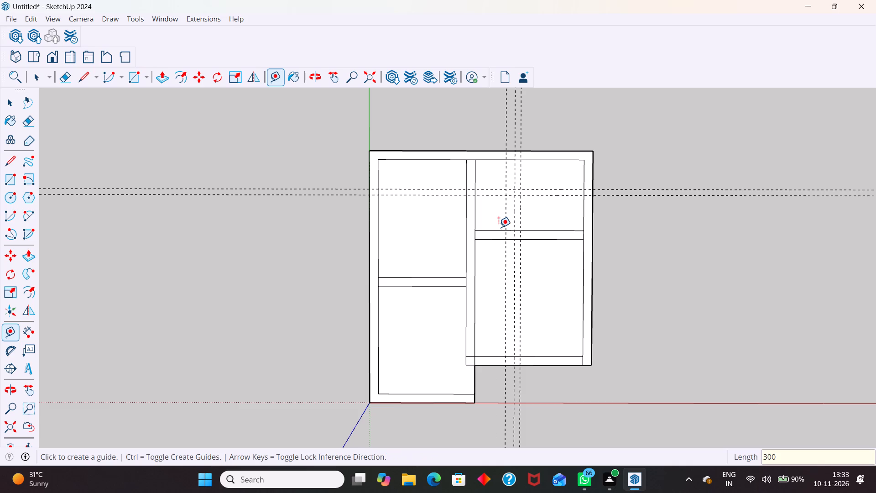
pyautogui.press('space')
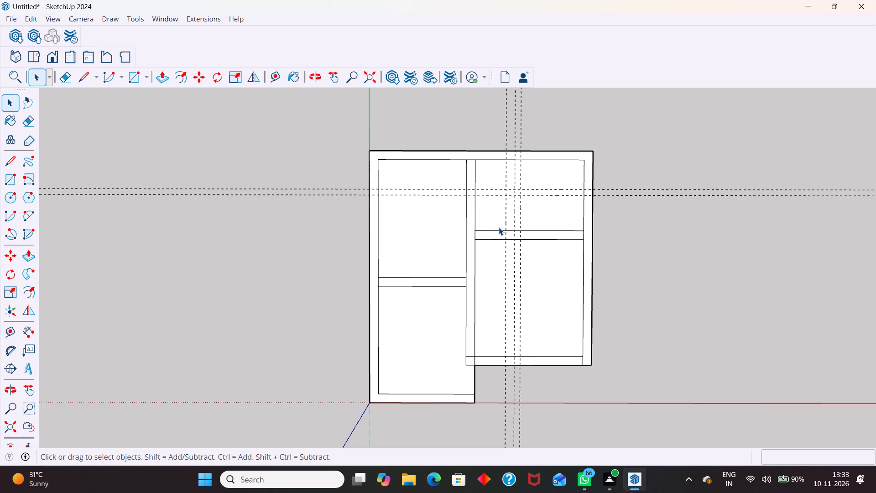
# Place a vertical guide 1200 mm inside the right wall's inner edge and another 200 mm further left.
pyautogui.press('t')
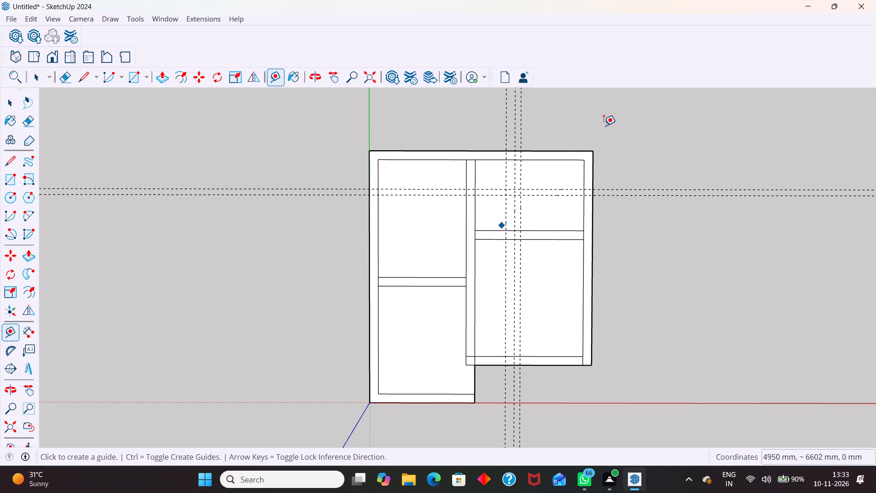
pyautogui.click(583, 168)
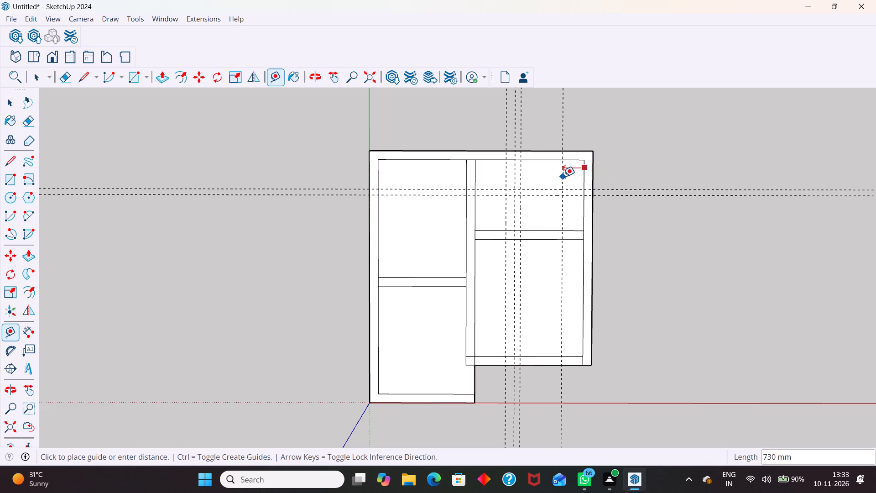
pyautogui.write('1200')
pyautogui.press('Return')
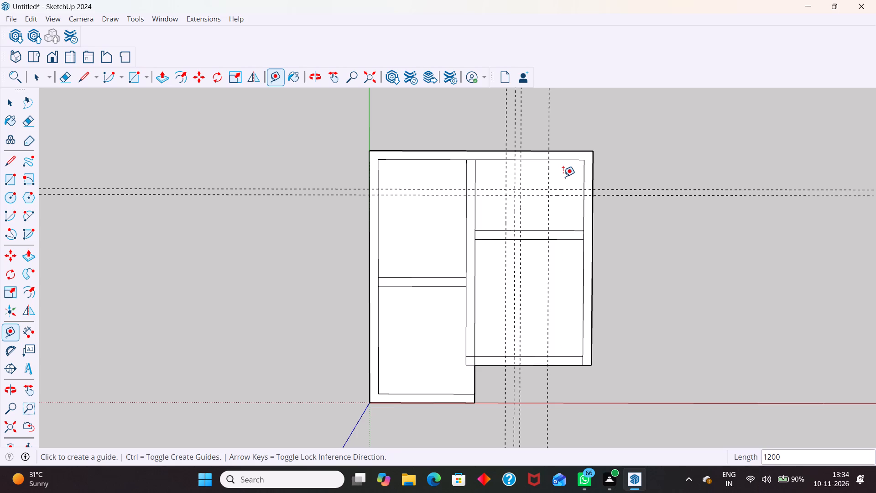
pyautogui.click(550, 173)
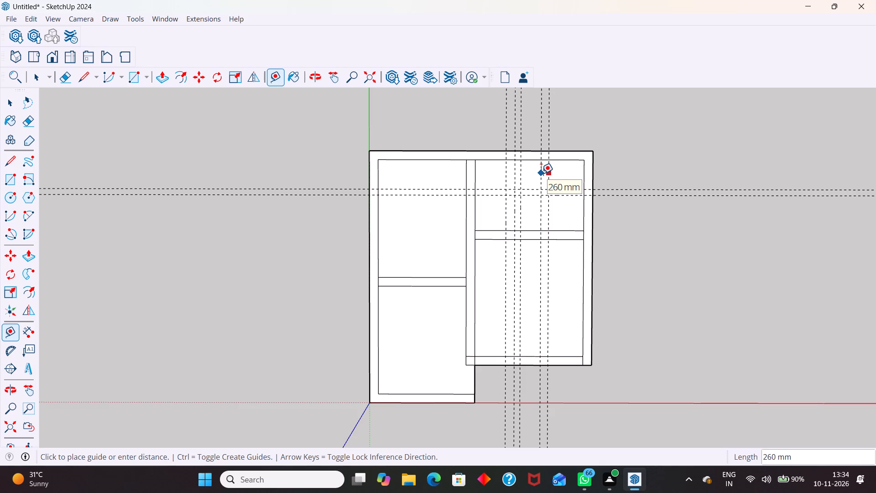
pyautogui.write('200')
pyautogui.press('Return')
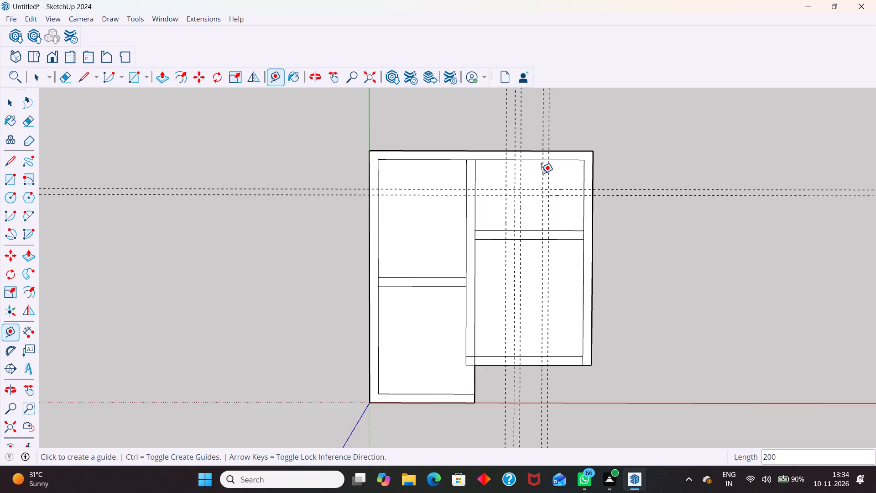
# Draw a 200 by 1400 mm partition rectangle between the middle vertical guides, from the upper horizontal guide down to the partition's upper edge.
pyautogui.press('r')
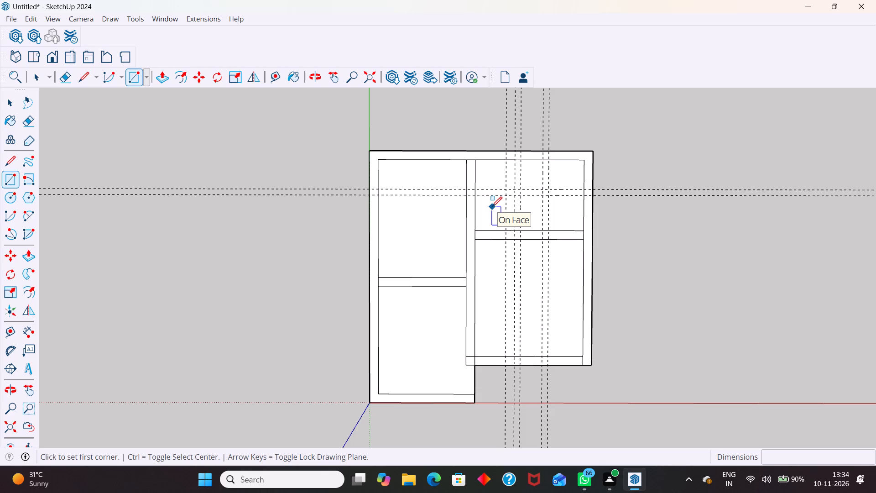
pyautogui.click(515, 190)
pyautogui.scroll(4, 515, 214)
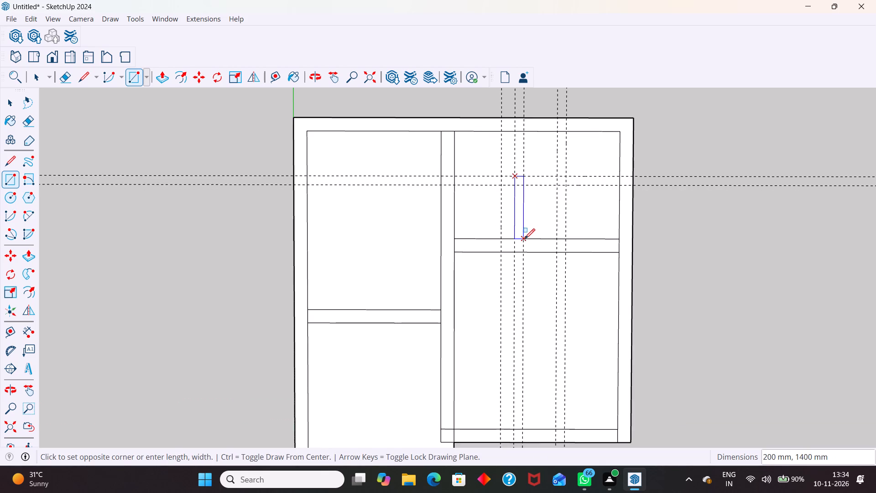
pyautogui.click(525, 239)
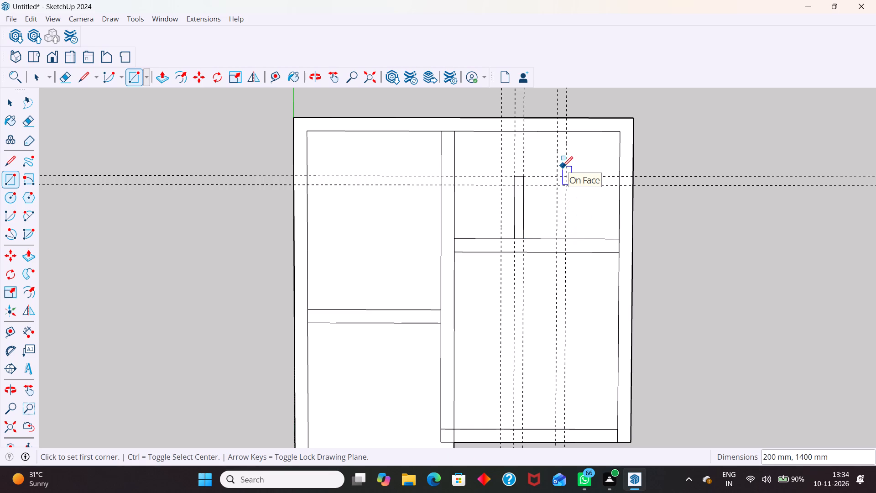
# Enclose the upper right corner with a 200 by 1200 mm rectangle from the top wall and a 200 by 1400 mm rectangle to the right wall.
pyautogui.click(557, 132)
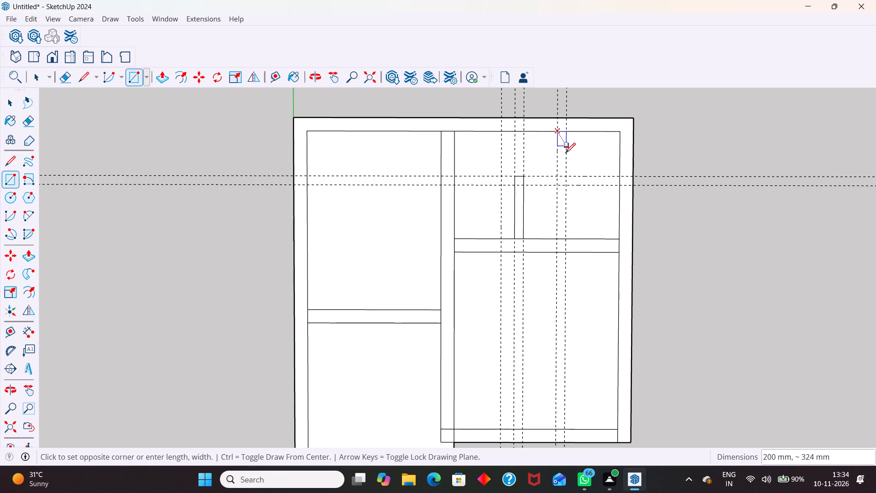
pyautogui.click(566, 185)
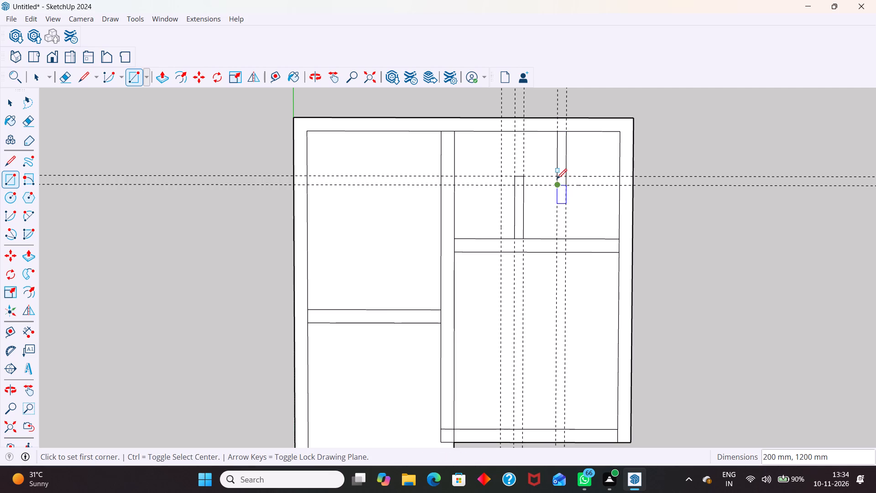
pyautogui.click(558, 176)
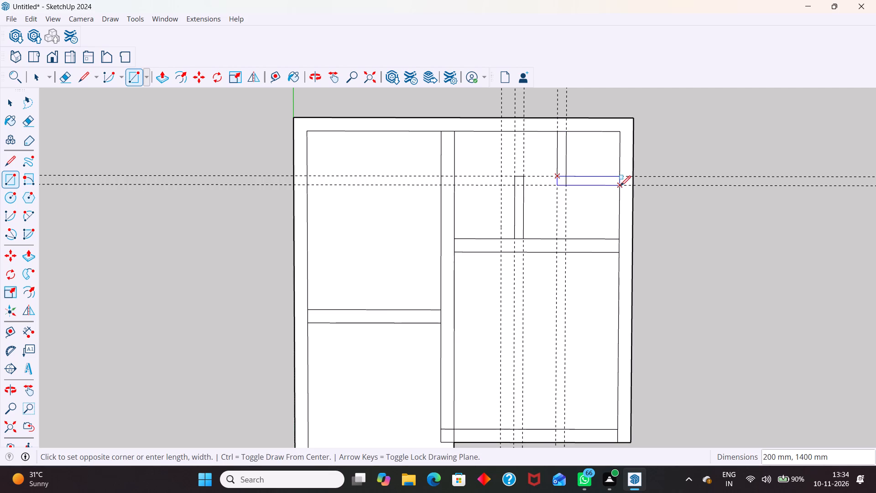
pyautogui.click(620, 186)
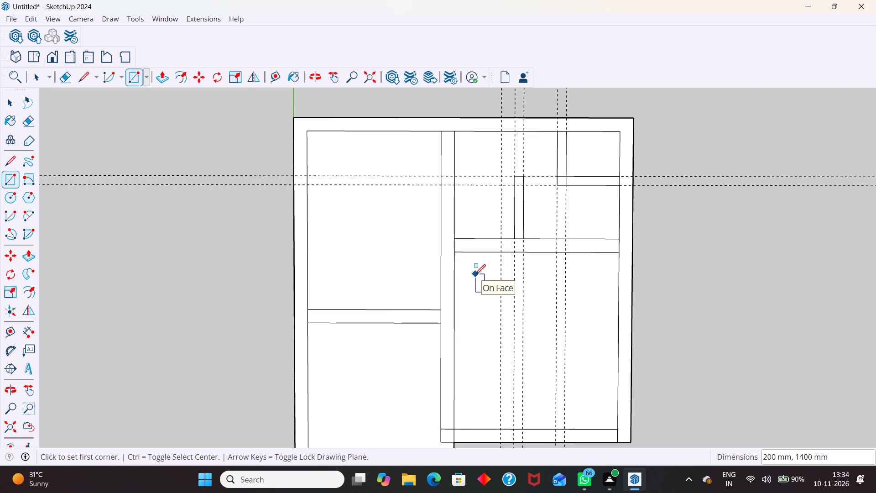
# Draw a 300 mm line across the upper right room's lower partition along the leftmost vertical guide.
pyautogui.press('l')
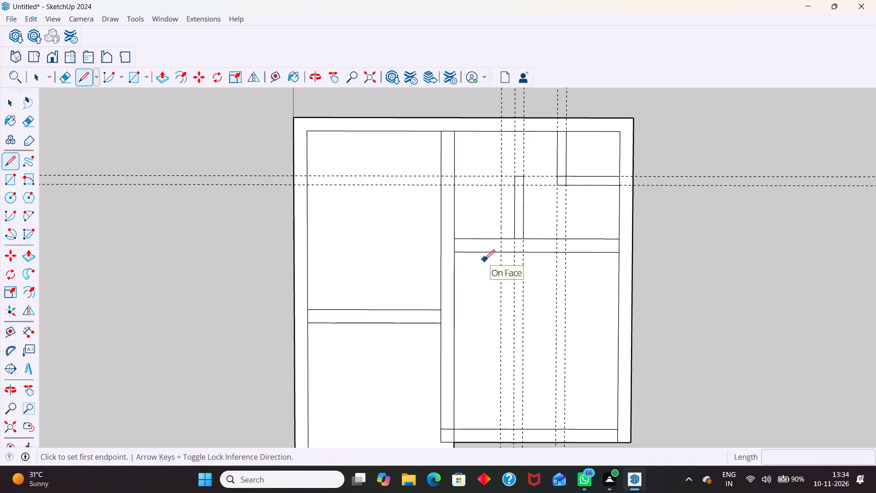
pyautogui.click(501, 253)
pyautogui.click(499, 242)
pyautogui.press('space')
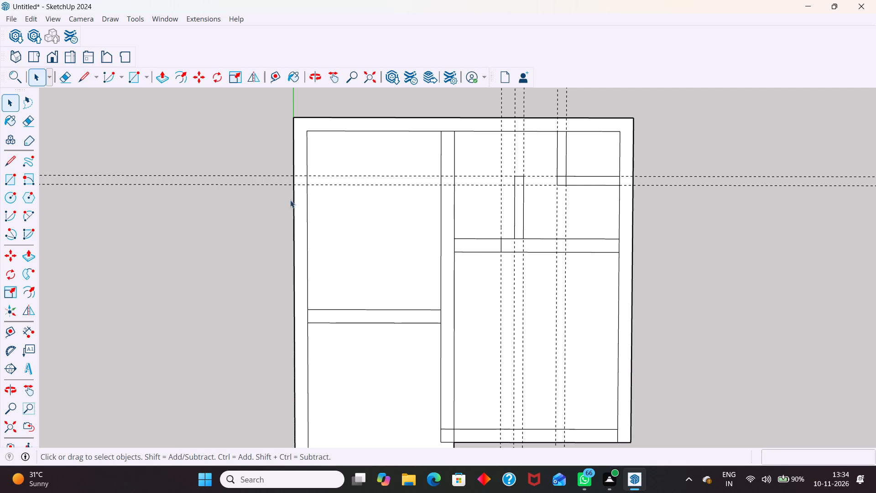
# Delete all the guides from the floor plan.
pyautogui.click(25, 18)
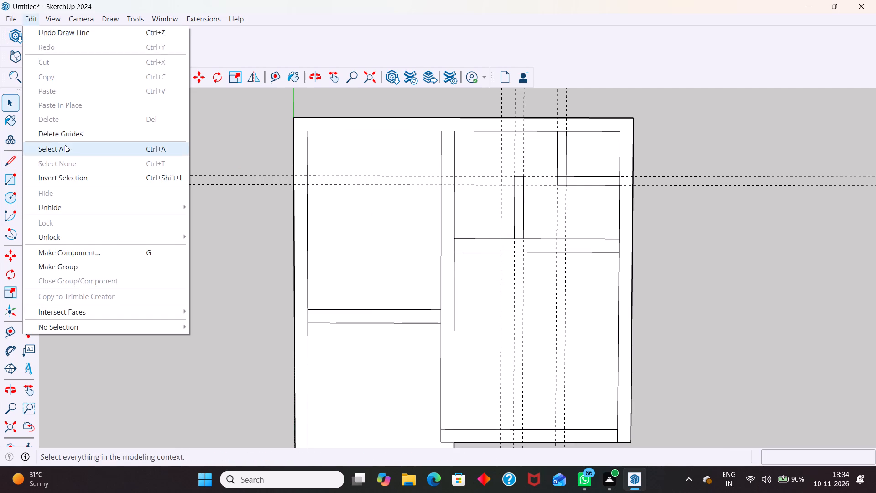
pyautogui.click(72, 134)
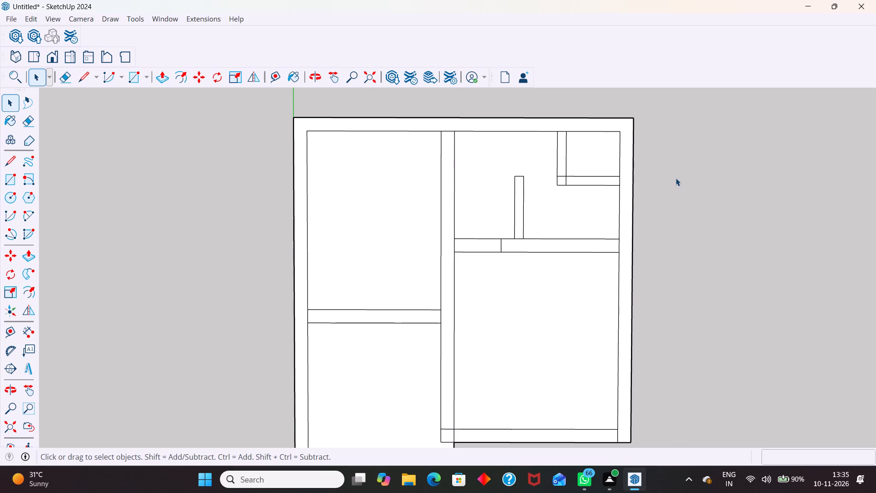
pyautogui.scroll(-2, 553, 277)
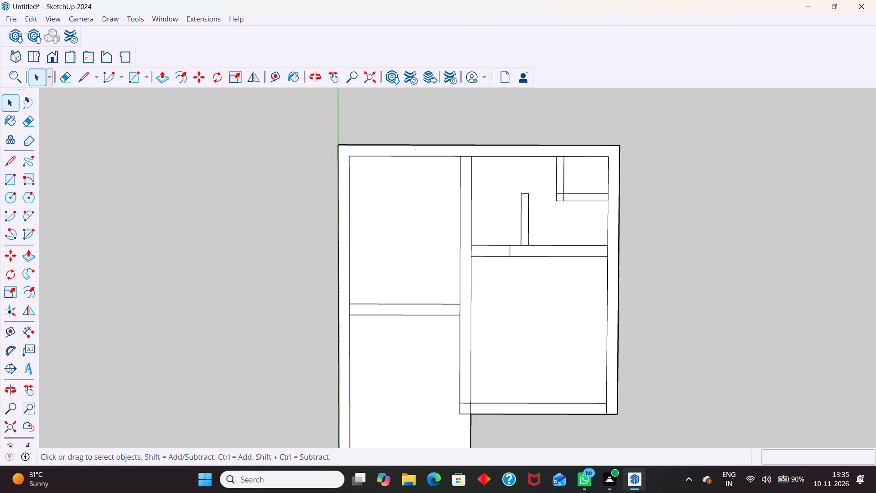
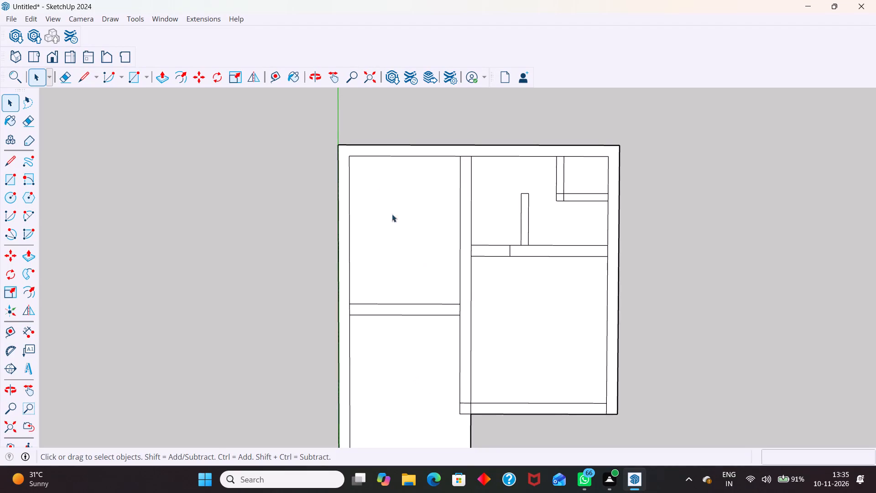
# Erase the short line separating the left rooms' partition from the left outer wall.
pyautogui.click(368, 77)
pyautogui.scroll(-2, 422, 234)
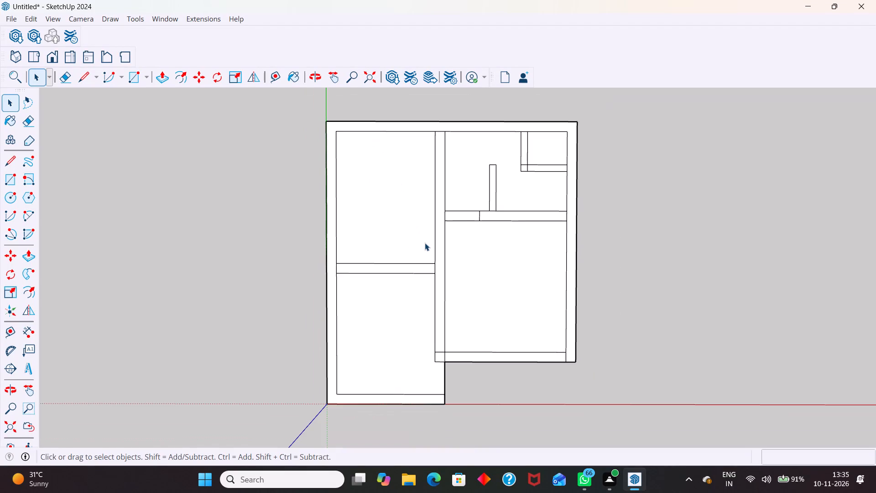
pyautogui.scroll(-1, 425, 243)
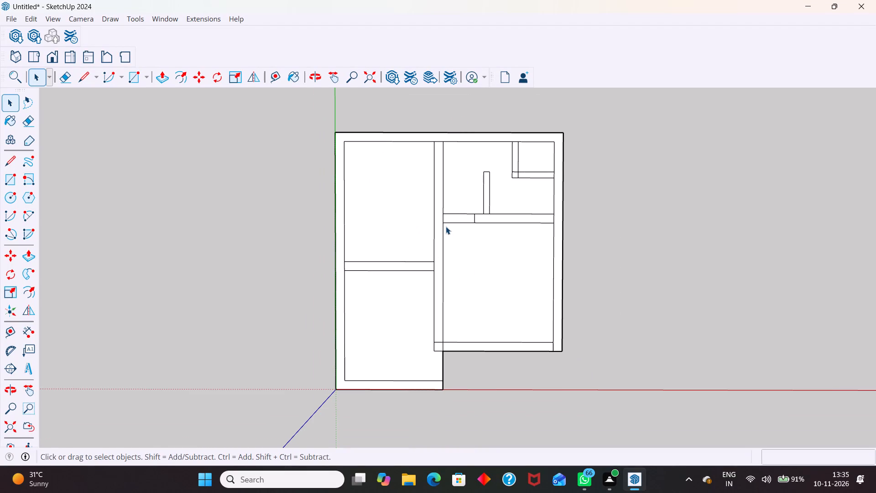
pyautogui.press('e')
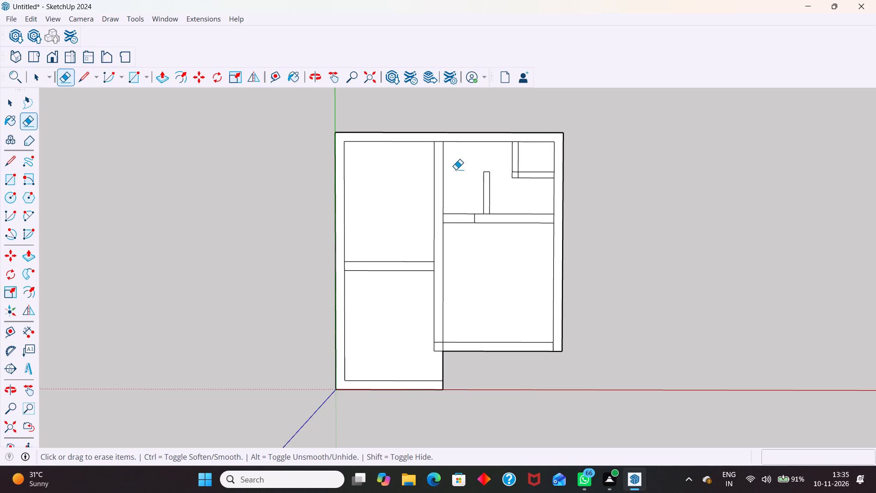
pyautogui.scroll(2, 344, 267)
pyautogui.click(344, 267)
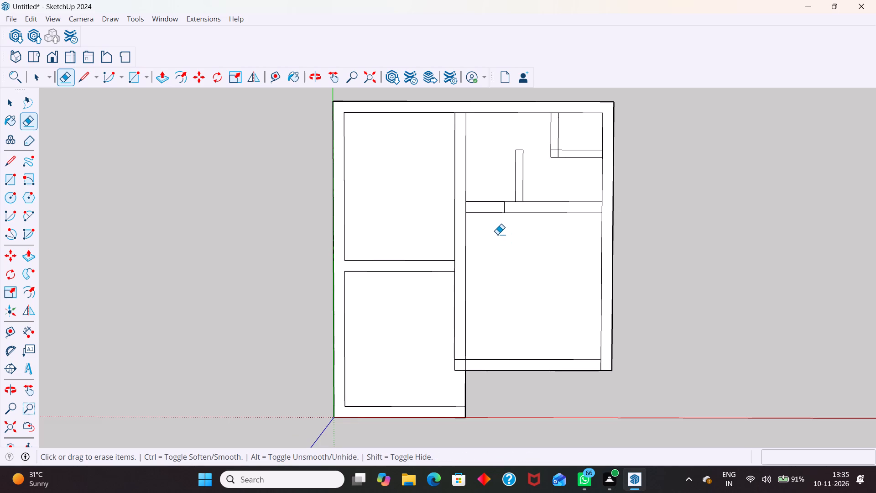
# Erase the short leftover lines where the middle wall meets the lower wall of the right room.
pyautogui.scroll(-1, 495, 241)
pyautogui.scroll(3, 468, 364)
pyautogui.click(464, 350)
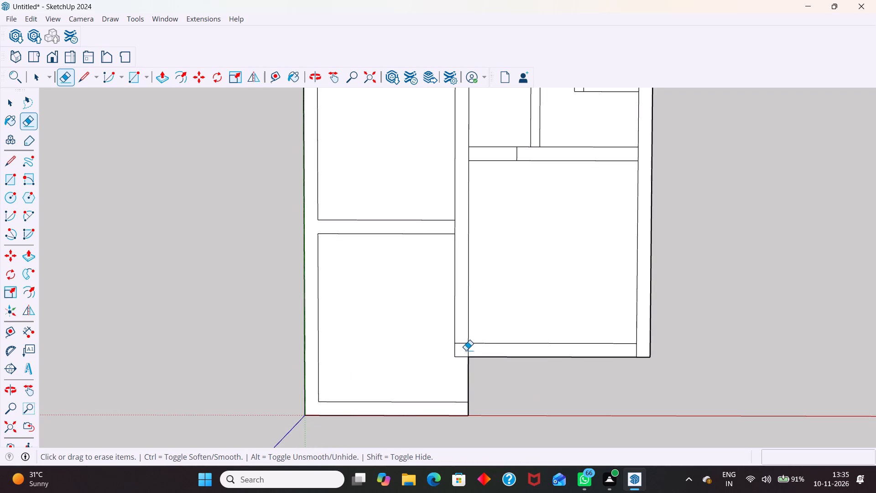
pyautogui.click(466, 347)
pyautogui.moveTo(463, 341); pyautogui.dragTo(464, 350)
pyautogui.scroll(-2, 467, 354)
pyautogui.scroll(-1, 558, 311)
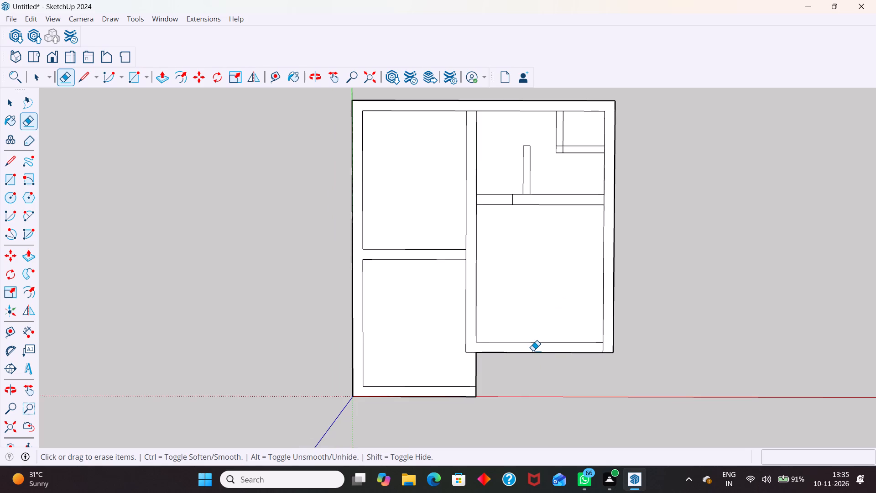
pyautogui.press('space')
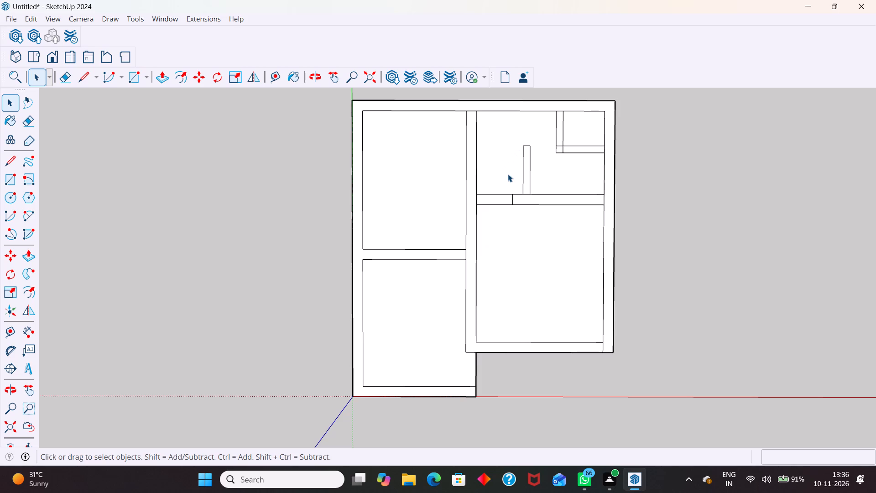
# Place a horizontal guide 150 mm below the left partition's lower edge and another 900 mm below that guide.
pyautogui.press('t')
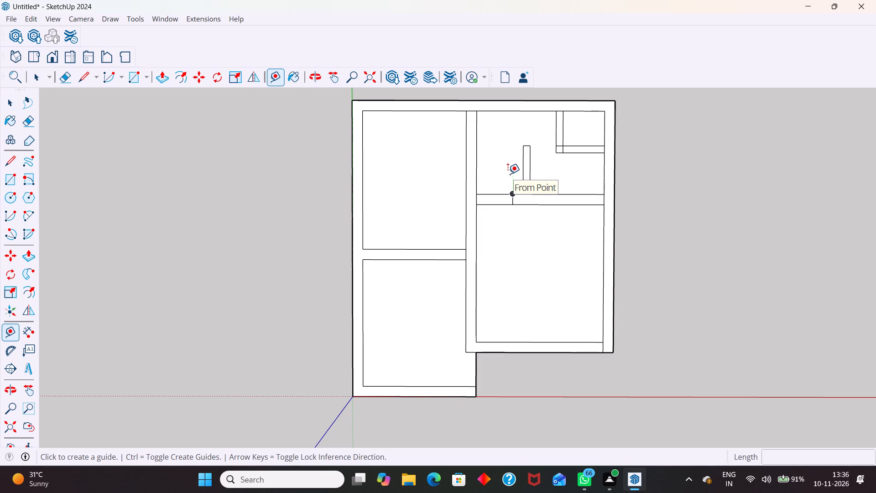
pyautogui.scroll(2, 456, 258)
pyautogui.click(454, 261)
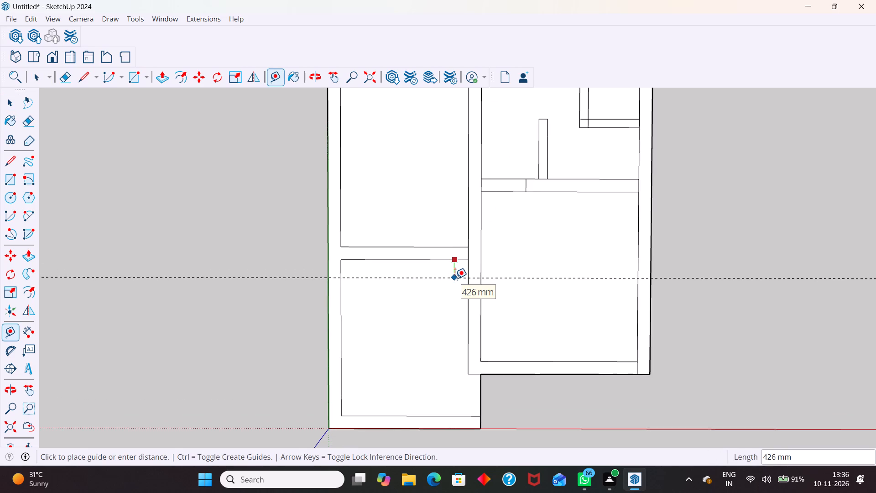
pyautogui.write('150')
pyautogui.press('Return')
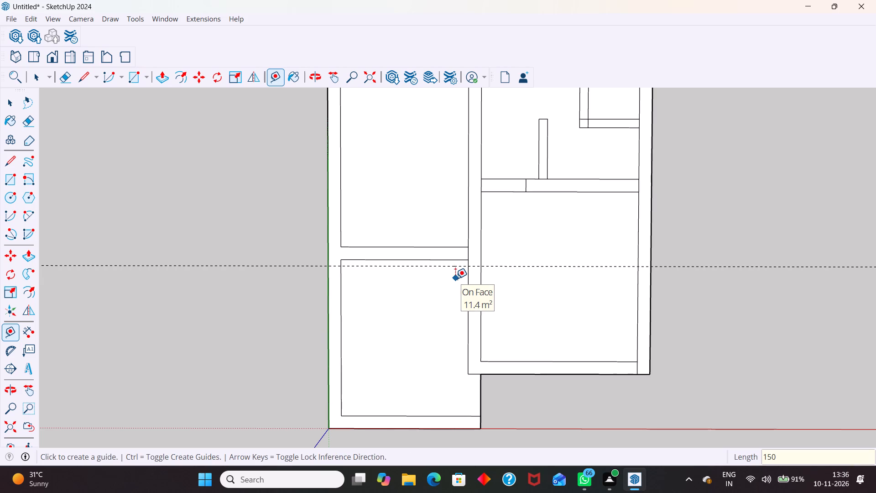
pyautogui.moveTo(488, 265); pyautogui.dragTo(490, 275)
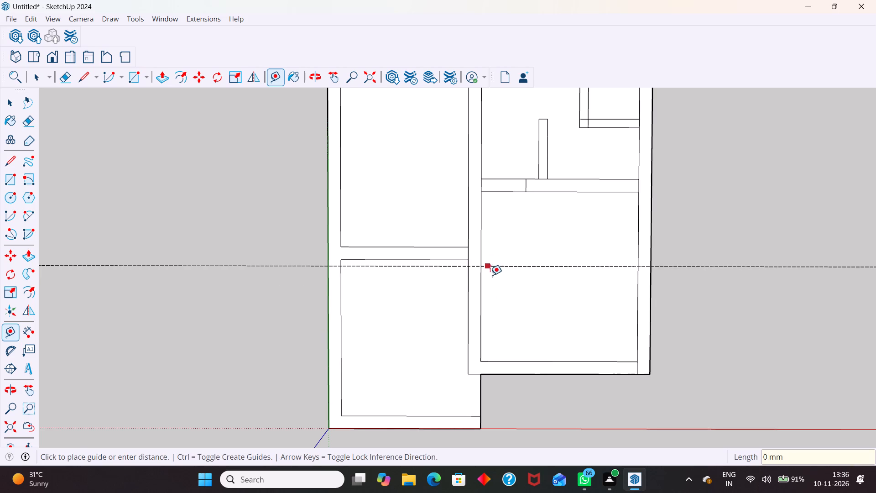
pyautogui.moveTo(490, 275); pyautogui.dragTo(490, 270)
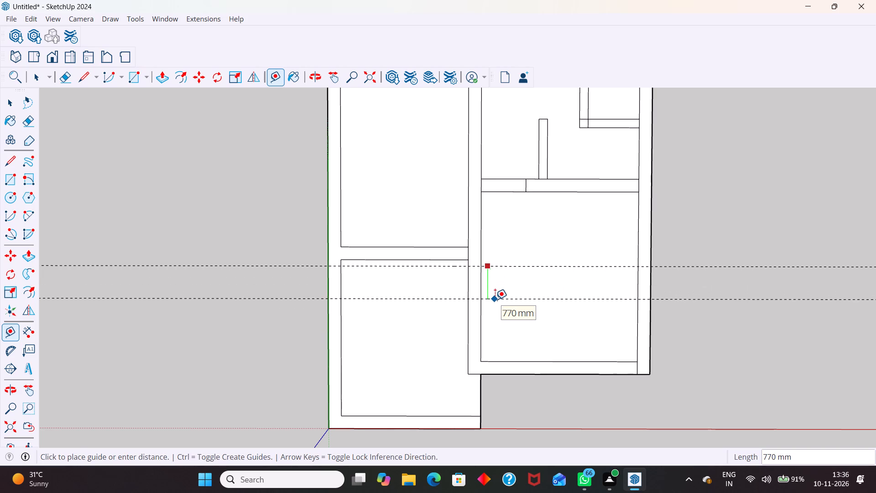
pyautogui.write('900')
pyautogui.press('Return')
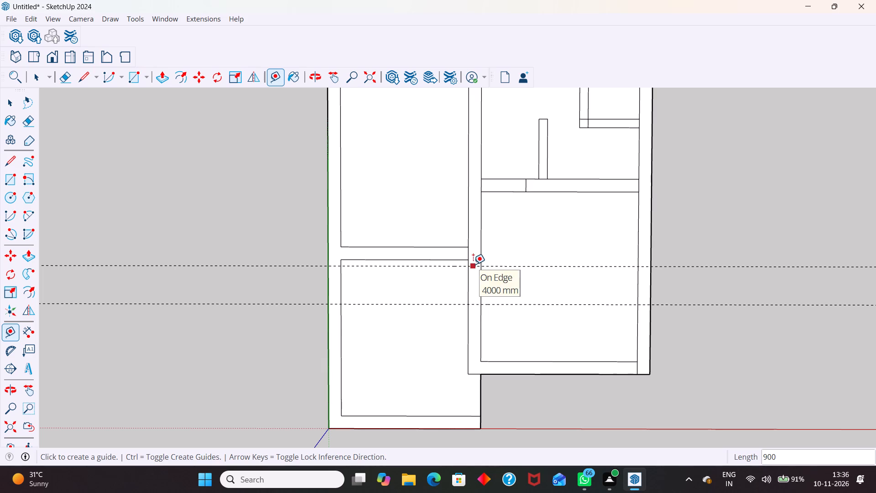
# Place a vertical guide 150 mm left of the middle wall's left edge and another 900 mm further left.
pyautogui.click(456, 247)
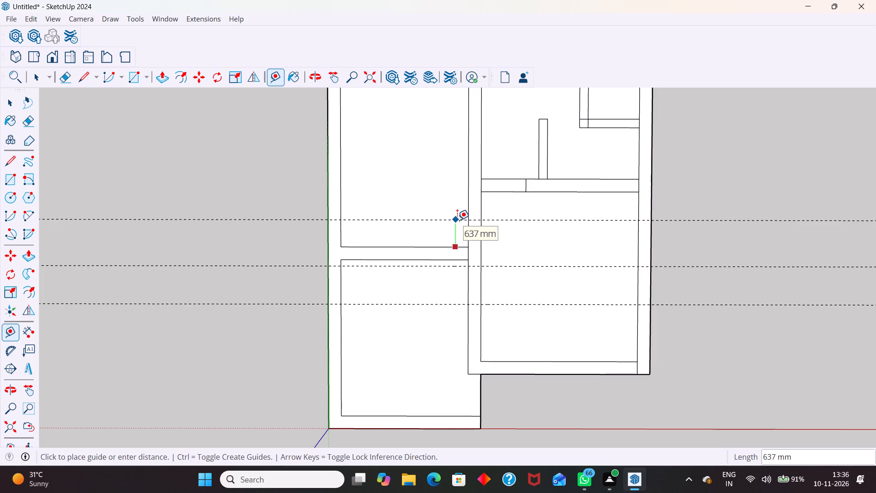
pyautogui.press('Escape')
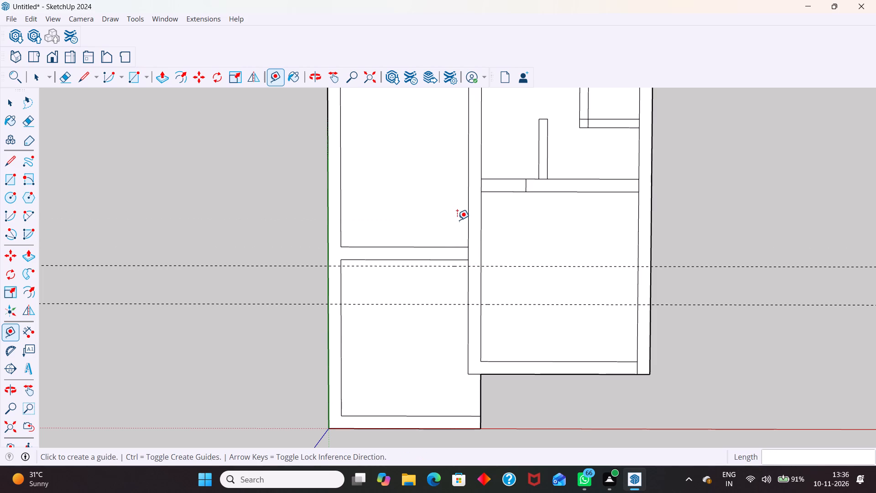
pyautogui.click(469, 220)
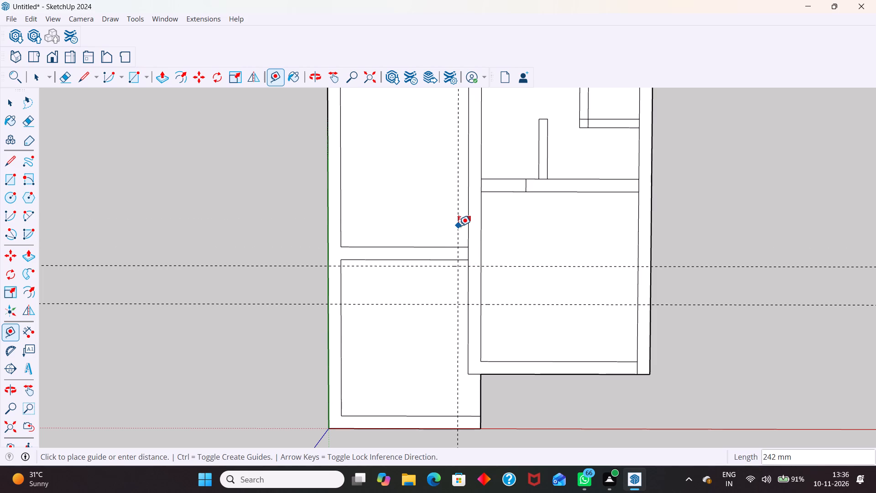
pyautogui.write('150')
pyautogui.press('Return')
pyautogui.click(464, 225)
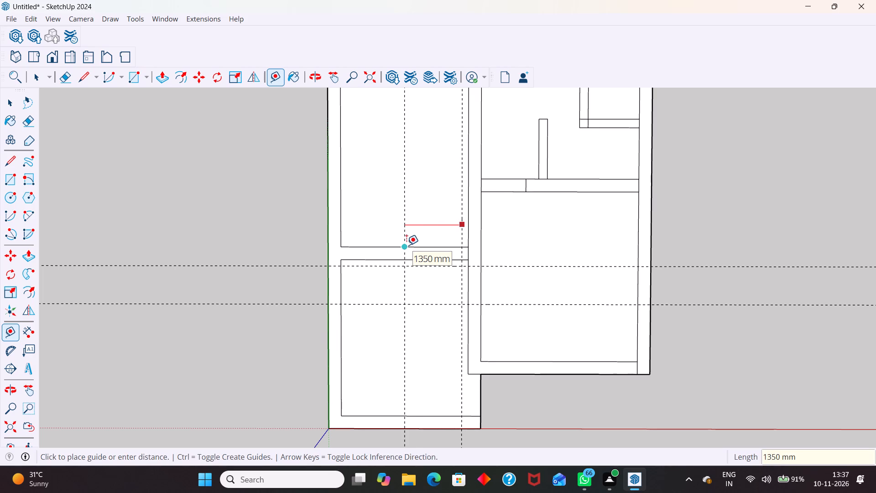
pyautogui.write('900')
pyautogui.press('Return')
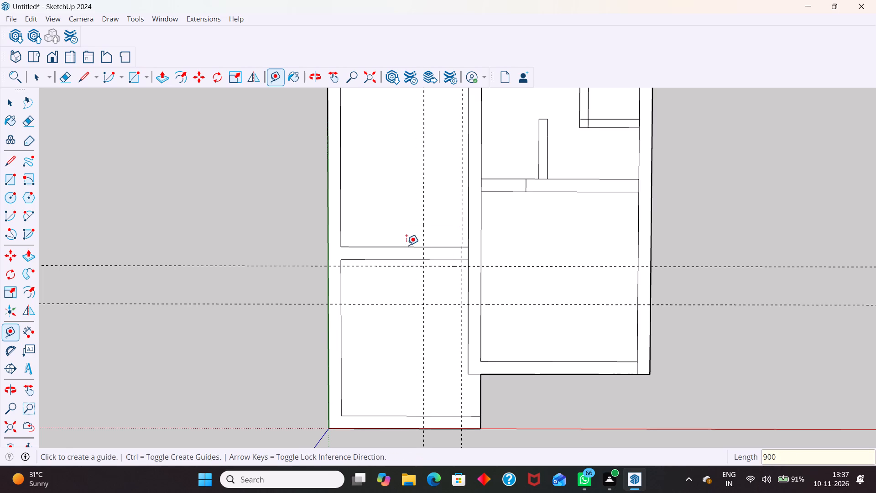
# Place a horizontal guide 150 mm below the top wall's inner edge and another 900 mm below that guide.
pyautogui.scroll(-4, 412, 278)
pyautogui.scroll(2, 442, 117)
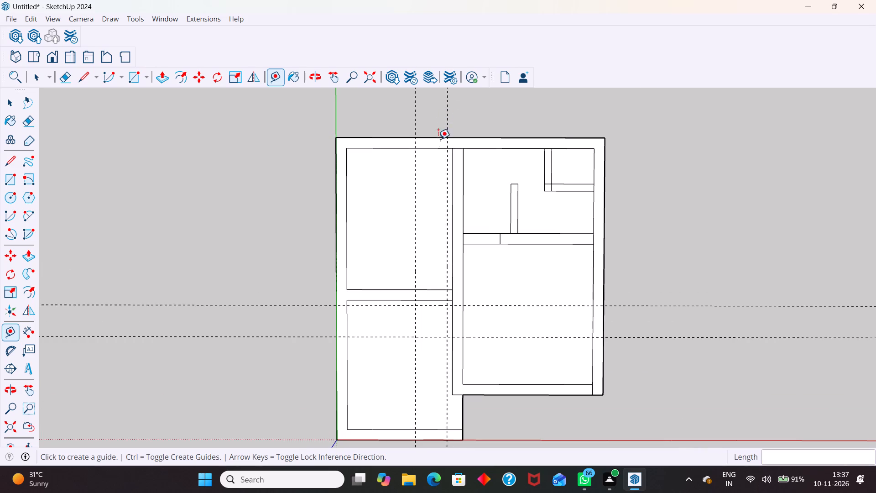
pyautogui.click(438, 148)
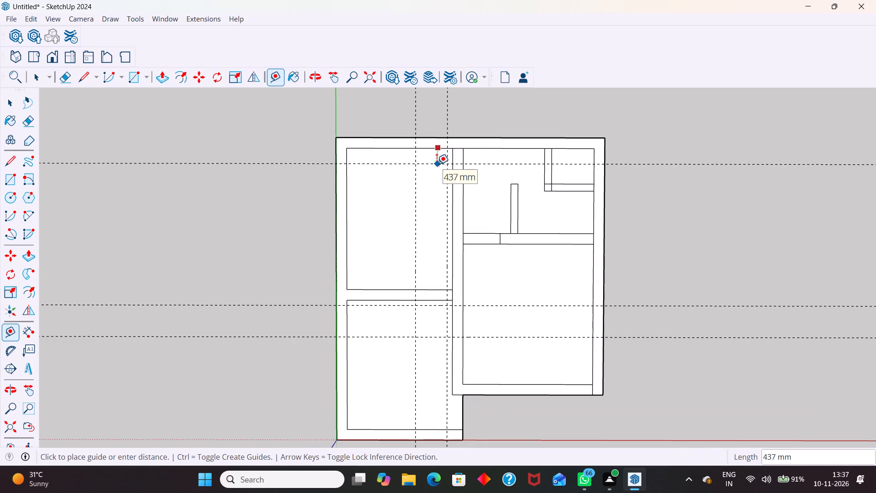
pyautogui.write('150')
pyautogui.press('Return')
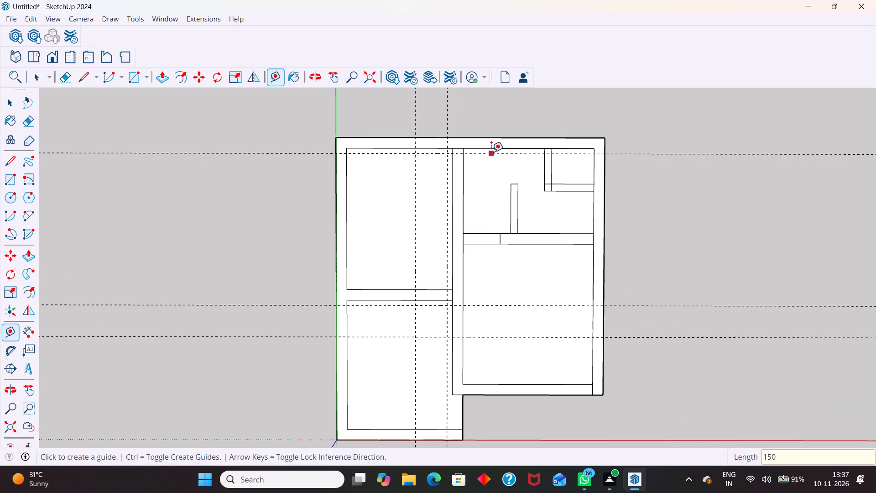
pyautogui.moveTo(491, 152); pyautogui.dragTo(493, 157)
pyautogui.write('900')
pyautogui.press('Return')
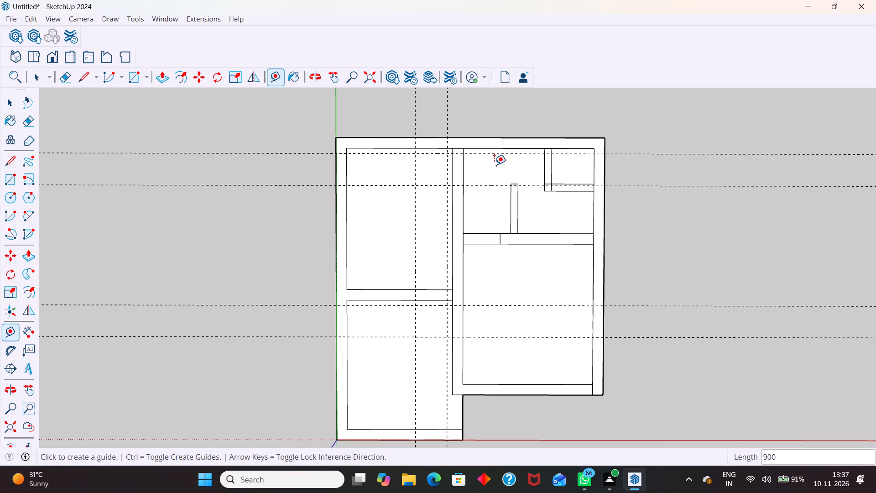
# Draw two 900 by 300 mm door opening rectangles across the middle wall, one between each pair of horizontal guides.
pyautogui.press('r')
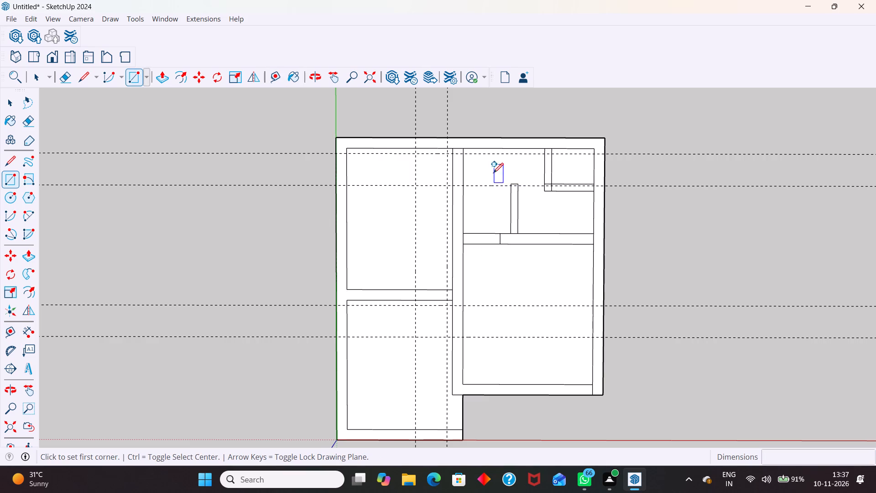
pyautogui.scroll(3, 456, 306)
pyautogui.click(452, 307)
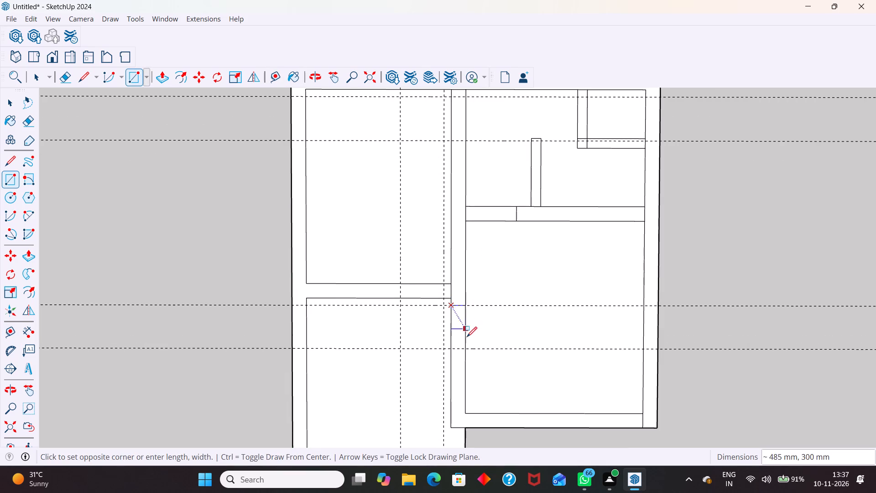
pyautogui.click(467, 347)
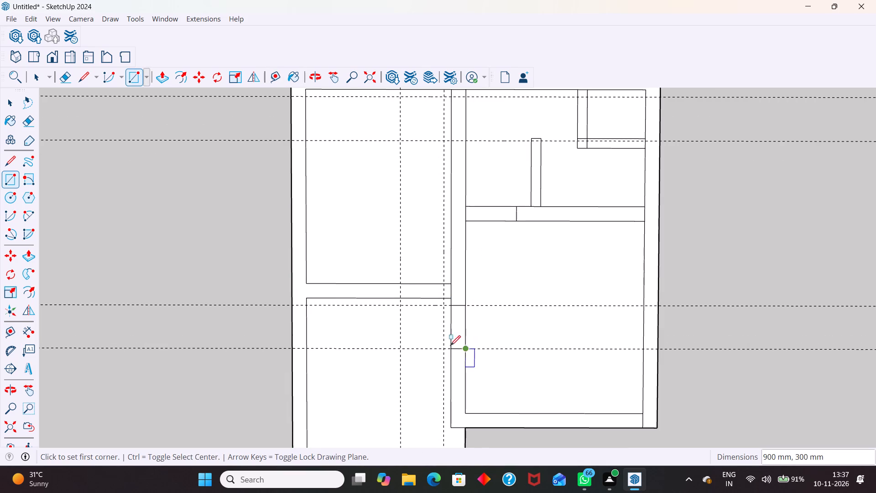
pyautogui.click(452, 97)
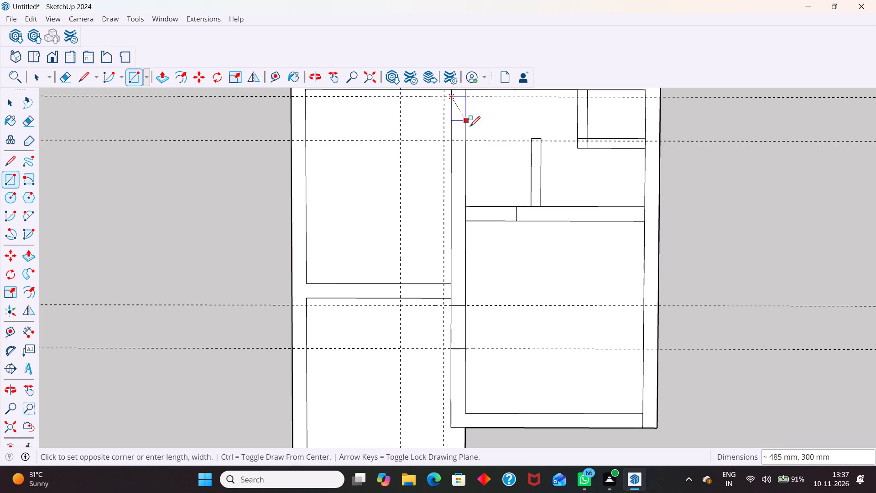
pyautogui.click(469, 139)
# Draw a 900 by 300 mm door opening rectangle across the left rooms' partition between the two vertical guides.
pyautogui.scroll(-3, 472, 281)
pyautogui.scroll(3, 426, 129)
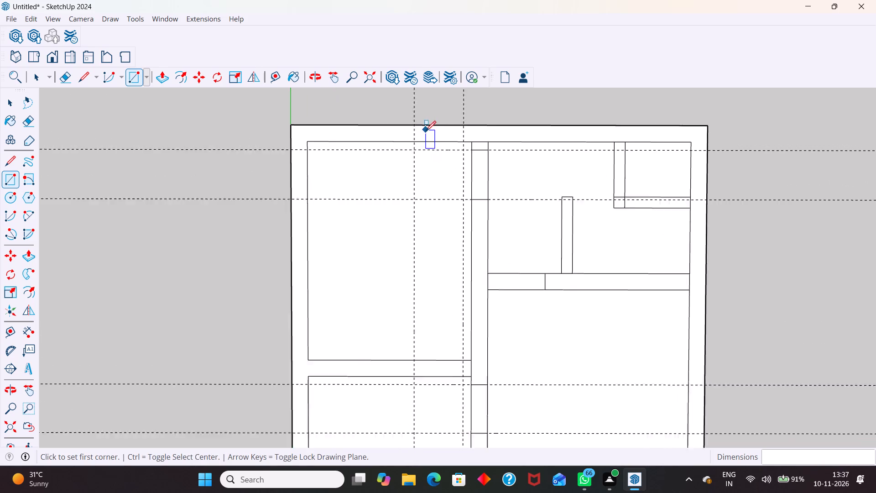
pyautogui.scroll(2, 426, 131)
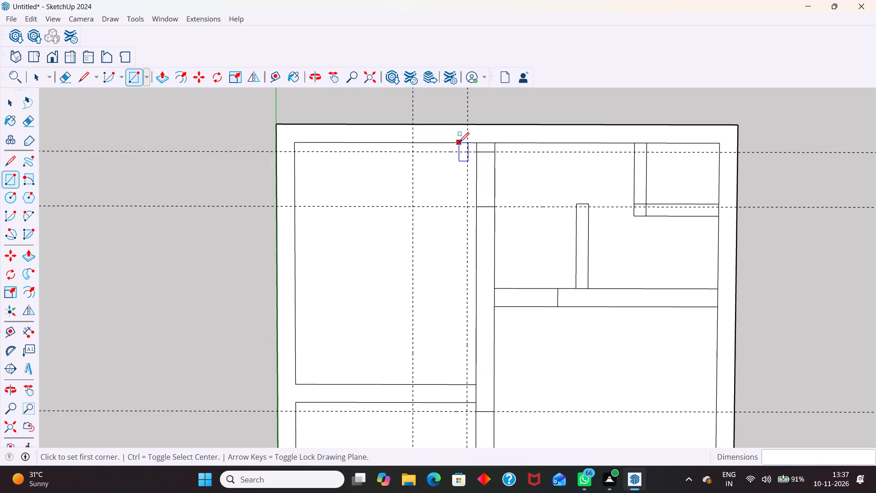
pyautogui.scroll(-2, 448, 158)
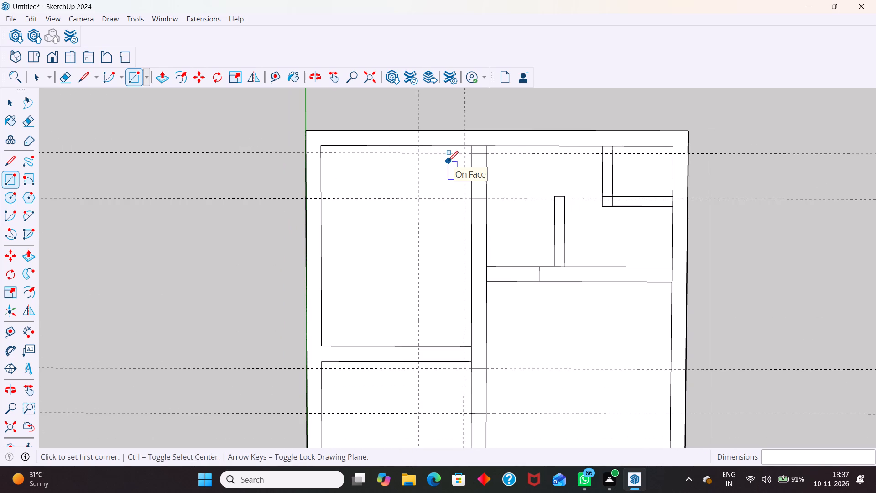
pyautogui.scroll(2, 430, 357)
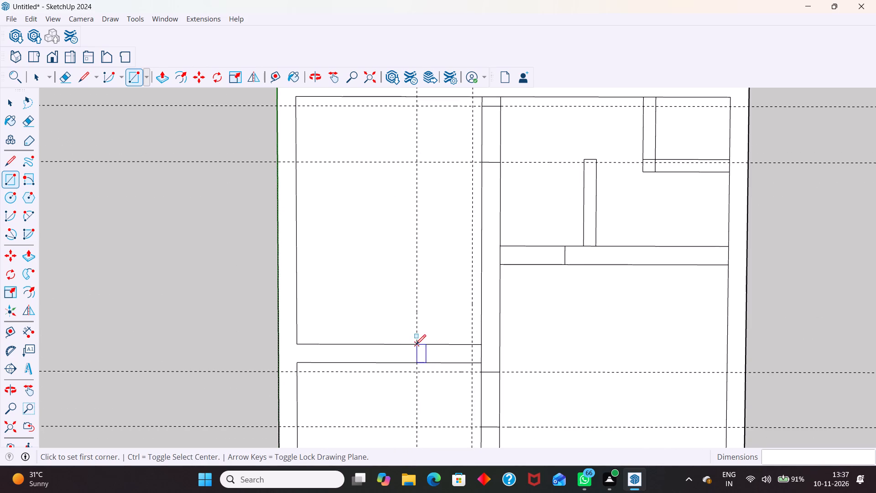
pyautogui.click(416, 345)
pyautogui.click(472, 365)
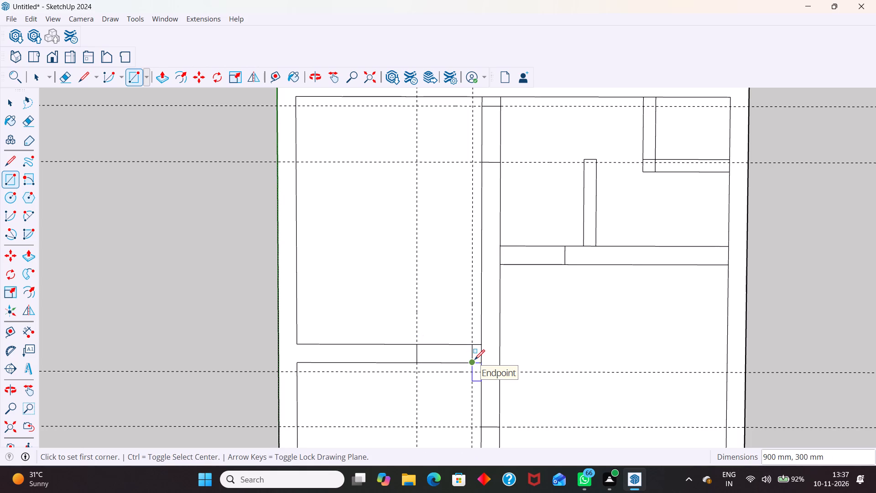
# Delete all the guides from the floor plan.
pyautogui.press('space')
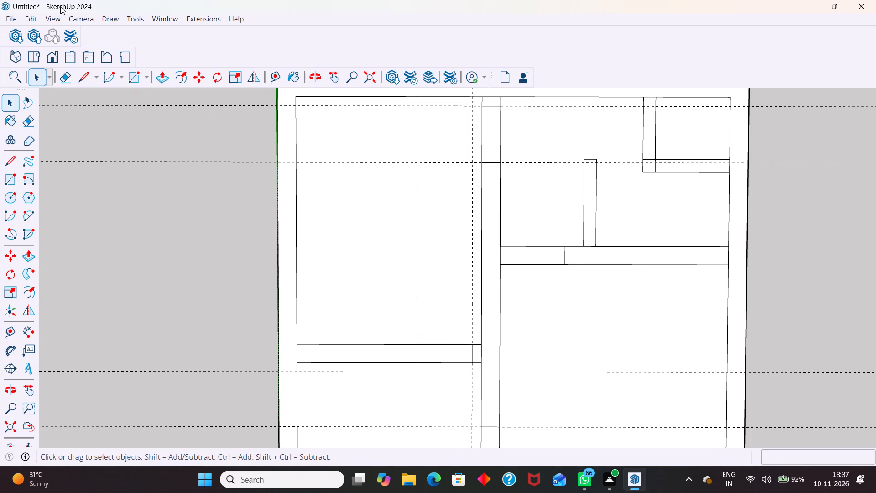
pyautogui.click(29, 13)
pyautogui.click(54, 130)
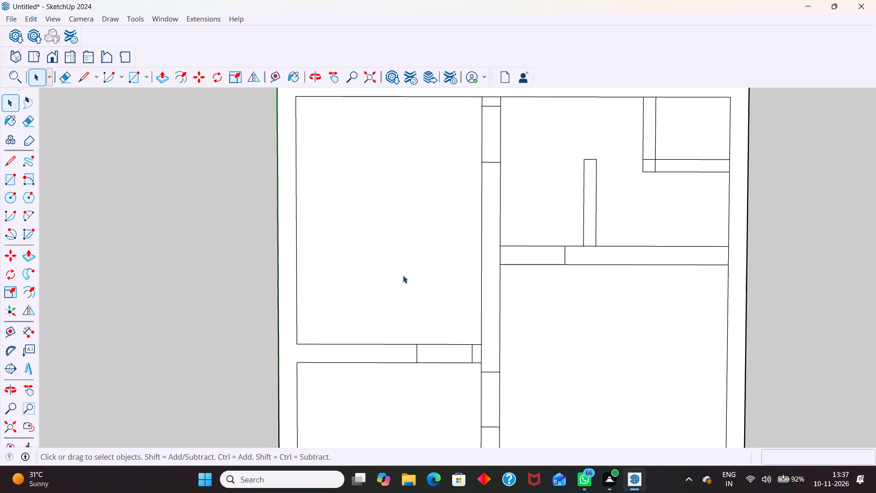
# Erase the lines crossing both middle-wall door openings and the left partition's opening, plus the leftover lines where these walls join.
pyautogui.scroll(-5, 412, 278)
pyautogui.scroll(1, 456, 364)
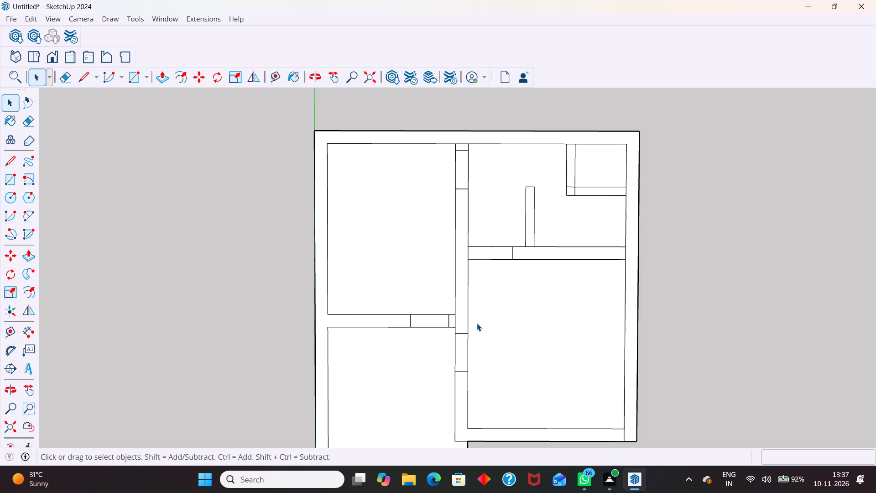
pyautogui.press('e')
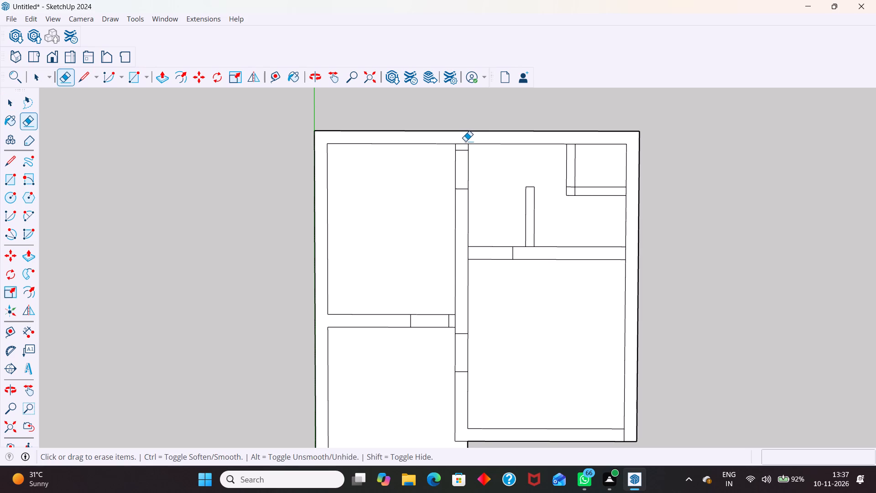
pyautogui.click(461, 143)
pyautogui.moveTo(483, 168); pyautogui.dragTo(454, 168)
pyautogui.moveTo(434, 306); pyautogui.dragTo(434, 328)
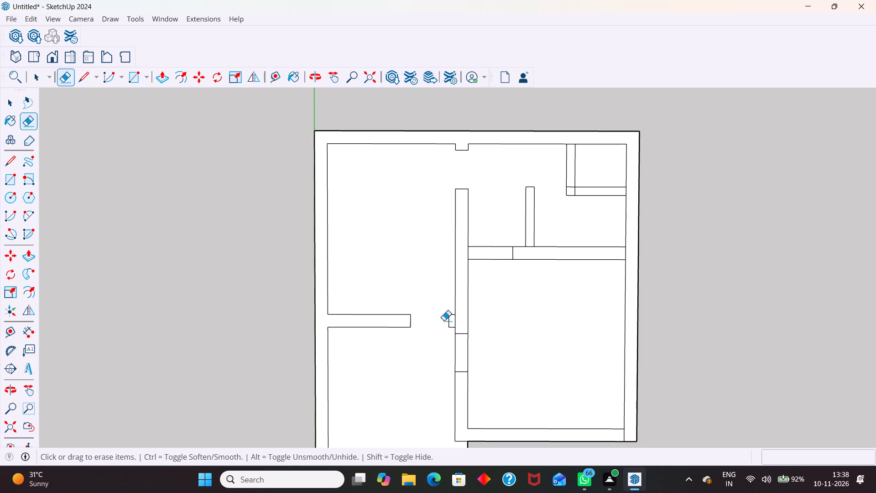
pyautogui.click(456, 320)
pyautogui.moveTo(474, 348); pyautogui.dragTo(449, 349)
# Erase the junction lines on the right rooms' partition at the short wall and outer wall, and clear its door opening.
pyautogui.scroll(-1, 508, 304)
pyautogui.scroll(-1, 477, 277)
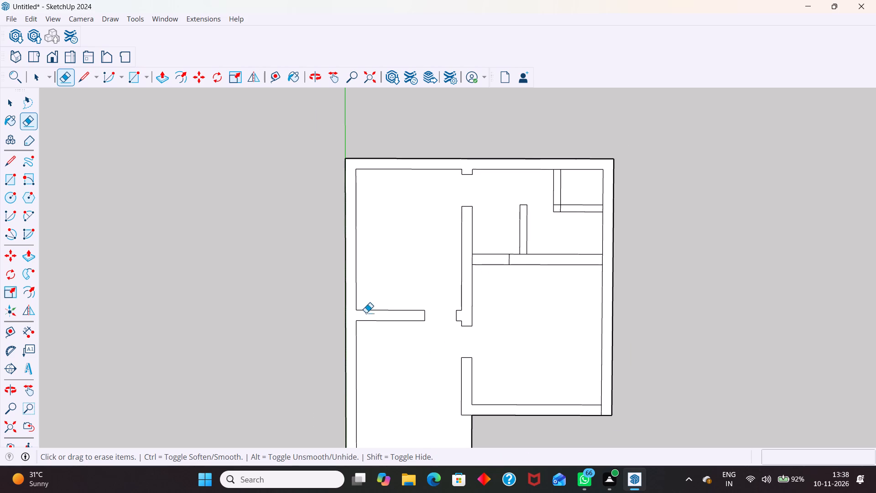
pyautogui.scroll(-1, 377, 299)
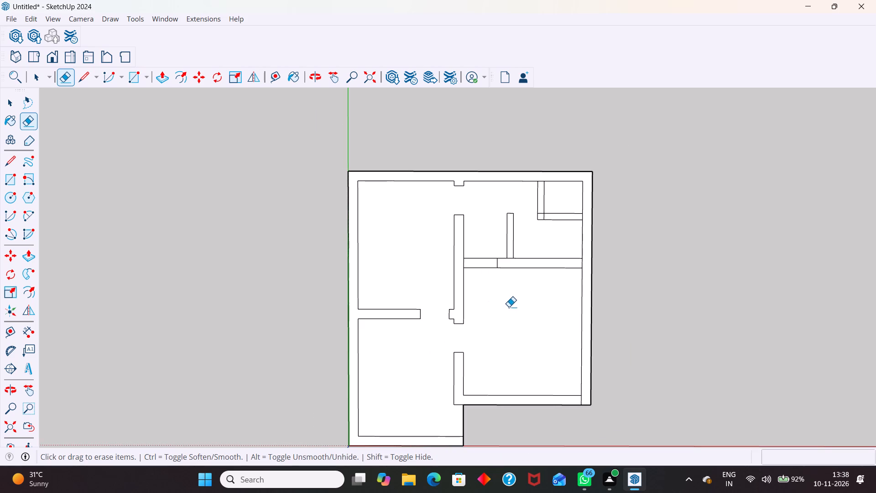
pyautogui.scroll(4, 511, 252)
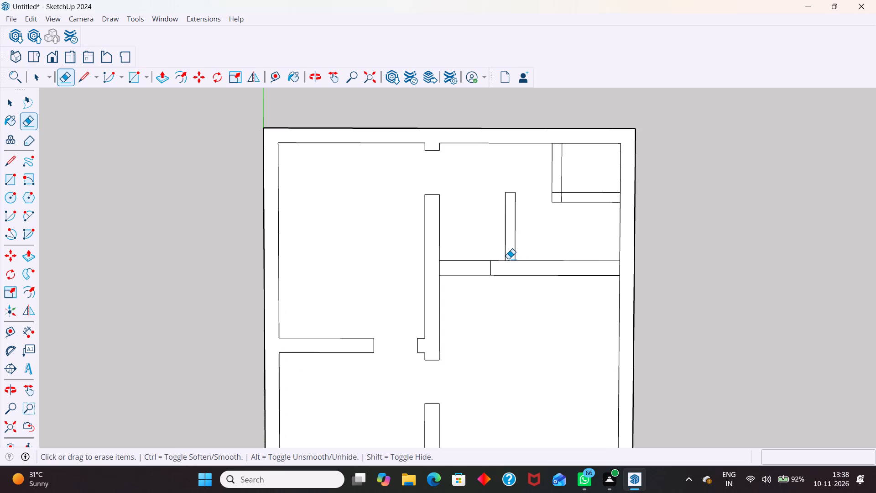
pyautogui.moveTo(508, 259); pyautogui.dragTo(508, 263)
pyautogui.moveTo(621, 268); pyautogui.dragTo(617, 268)
pyautogui.scroll(-2, 503, 297)
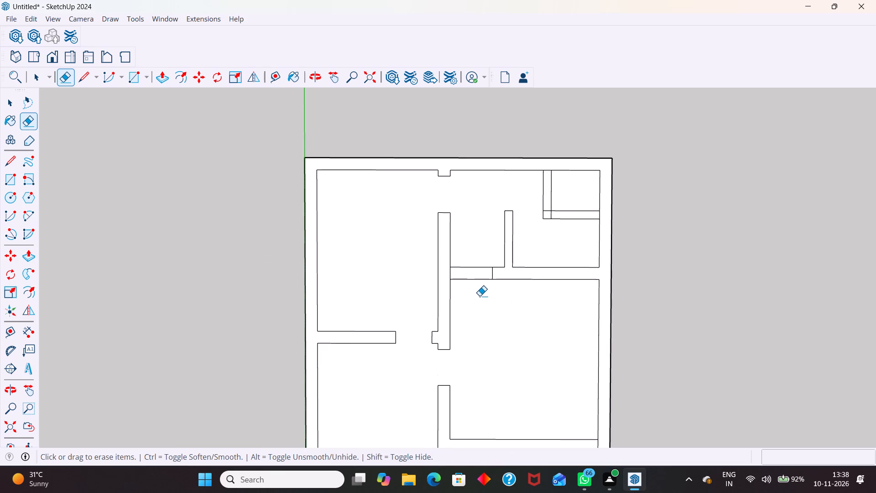
pyautogui.moveTo(473, 262); pyautogui.dragTo(473, 291)
# Erase the overlapping lines at the corner of the small upper-right room's L-shaped partition.
pyautogui.scroll(-2, 455, 296)
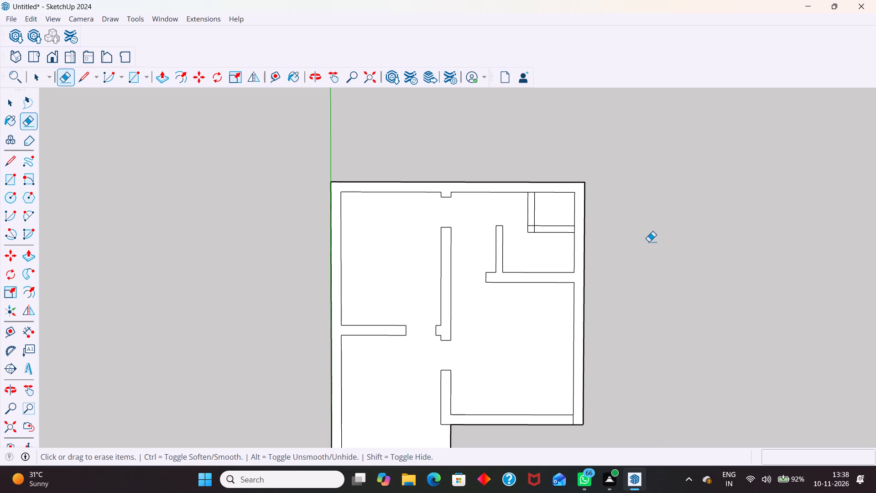
pyautogui.scroll(6, 554, 223)
pyautogui.moveTo(512, 223); pyautogui.dragTo(512, 224)
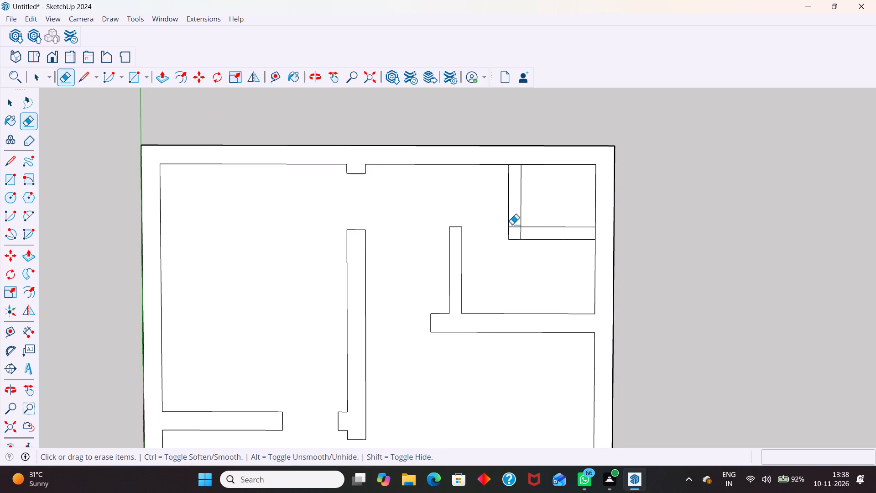
pyautogui.moveTo(512, 224); pyautogui.dragTo(515, 232)
pyautogui.moveTo(529, 235); pyautogui.dragTo(512, 236)
pyautogui.scroll(-4, 473, 277)
pyautogui.scroll(-4, 538, 199)
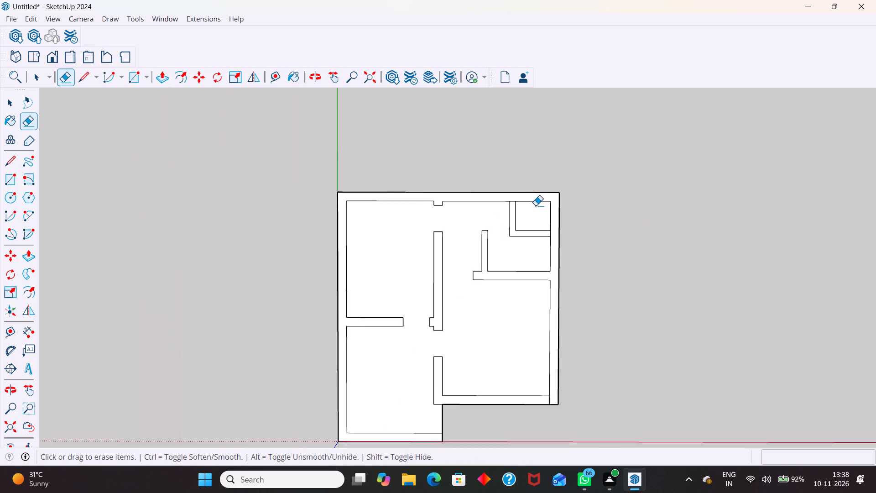
pyautogui.scroll(-1, 536, 205)
pyautogui.press('space')
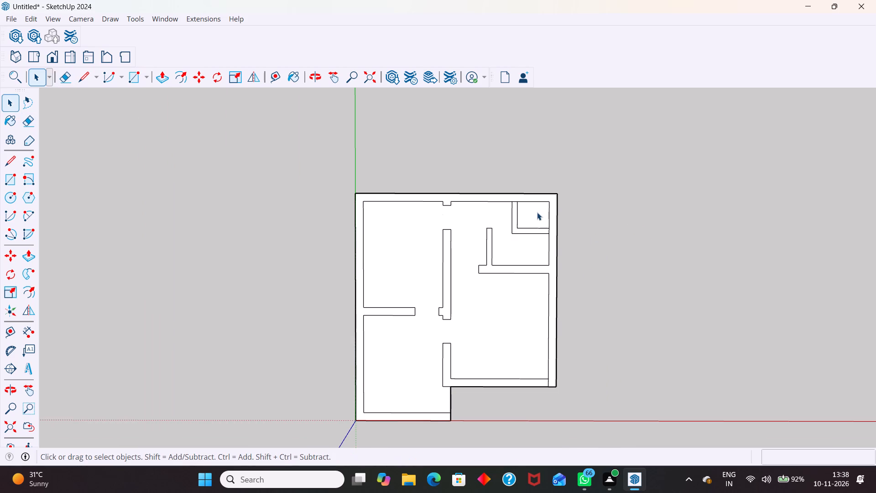
# Measure the gap between the small upper-right room's outer corner and the short vertical partition.
pyautogui.scroll(-1, 396, 169)
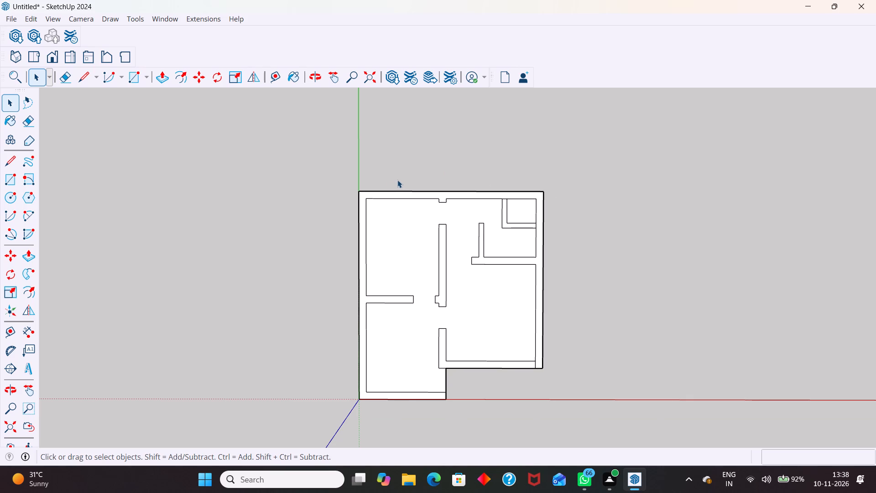
pyautogui.scroll(2, 498, 198)
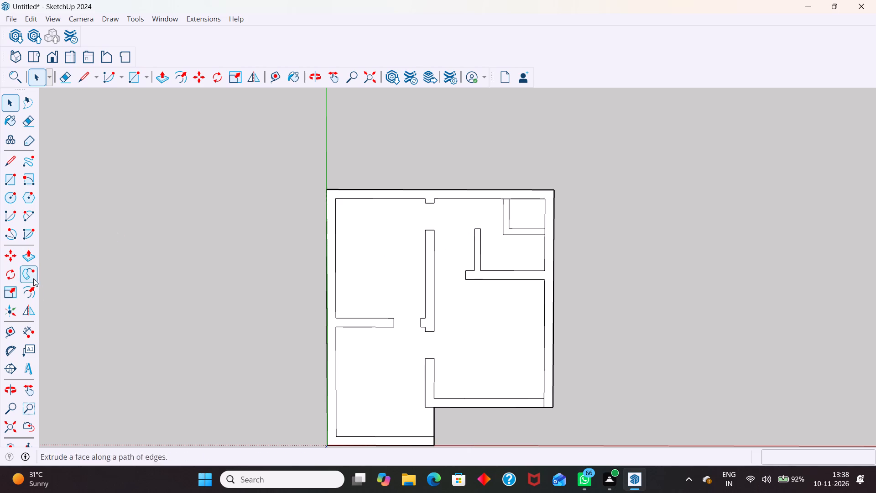
pyautogui.click(28, 326)
pyautogui.scroll(5, 495, 244)
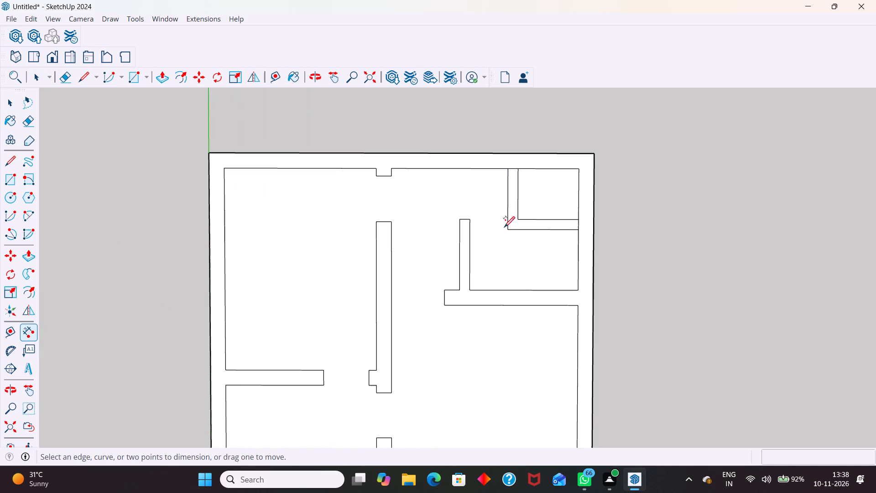
pyautogui.click(508, 229)
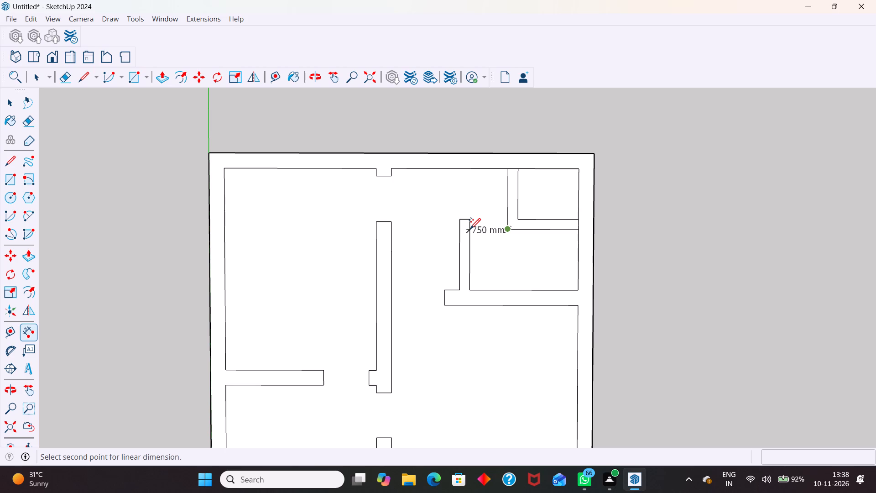
pyautogui.press('Escape')
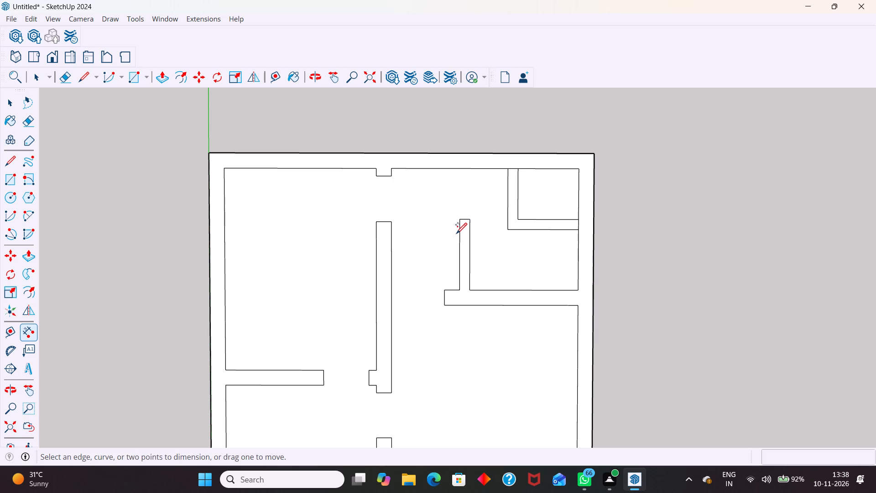
pyautogui.press('Escape')
pyautogui.press('space')
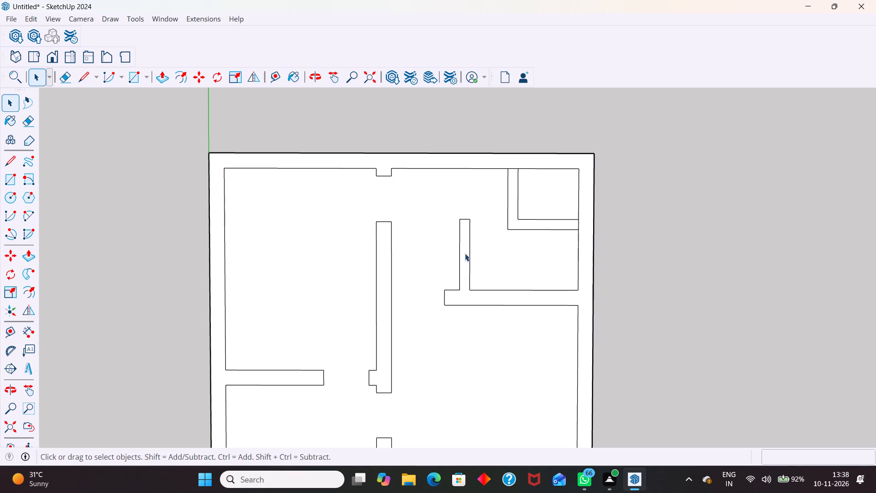
# Move the short vertical partition together with the adjoining wall end 50 mm toward the middle wall.
pyautogui.moveTo(444, 200); pyautogui.dragTo(492, 294)
pyautogui.press('Escape')
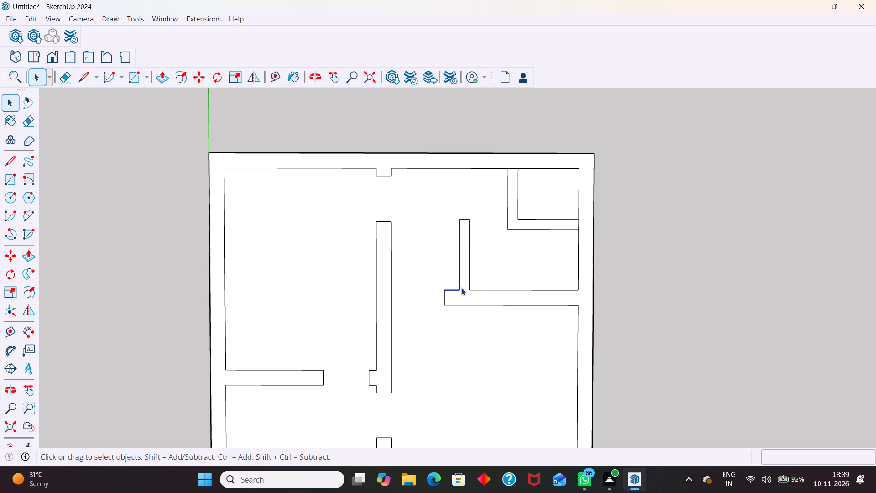
pyautogui.click(485, 284)
pyautogui.click(562, 277)
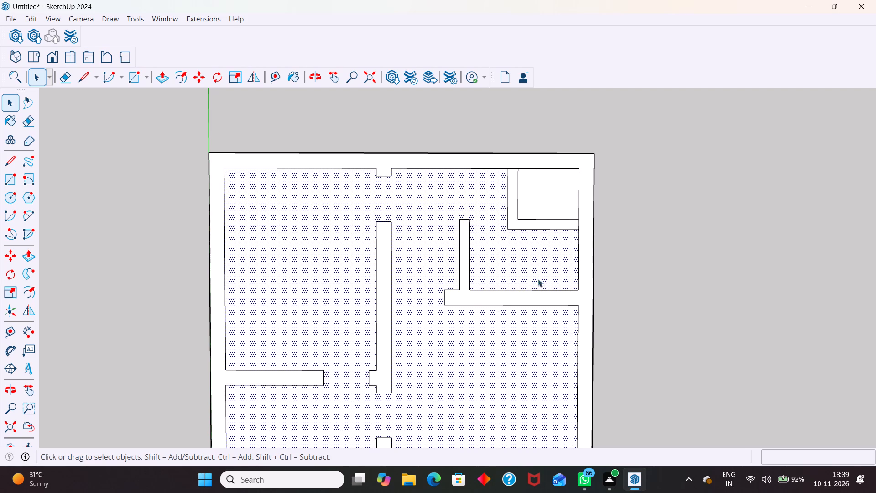
pyautogui.click(482, 294)
pyautogui.click(469, 263)
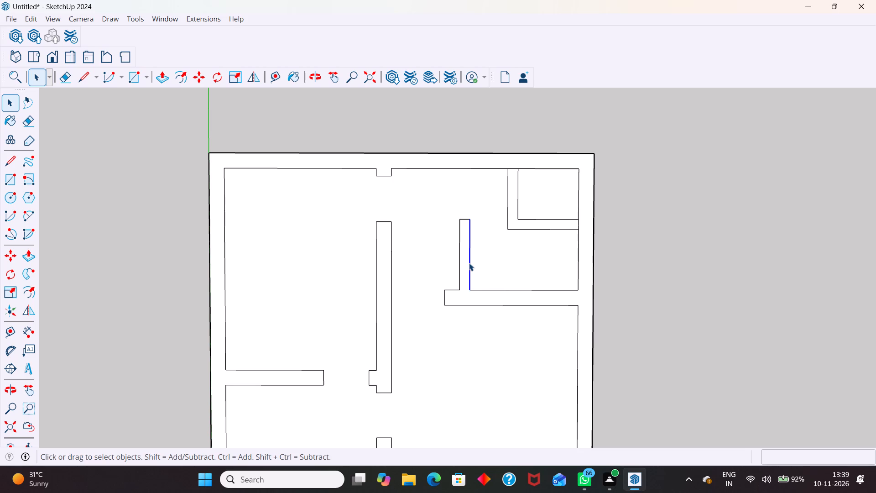
pyautogui.moveTo(433, 196); pyautogui.dragTo(476, 301)
pyautogui.moveTo(476, 301); pyautogui.dragTo(478, 316)
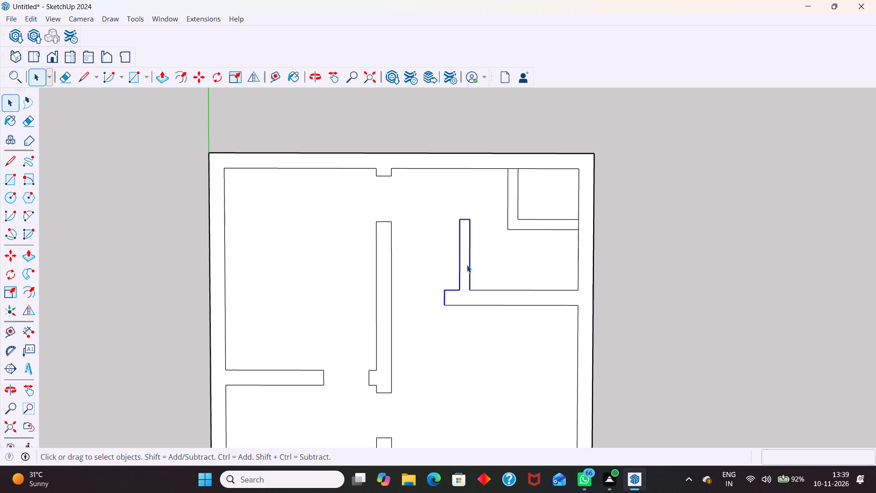
pyautogui.press('m')
pyautogui.click(444, 305)
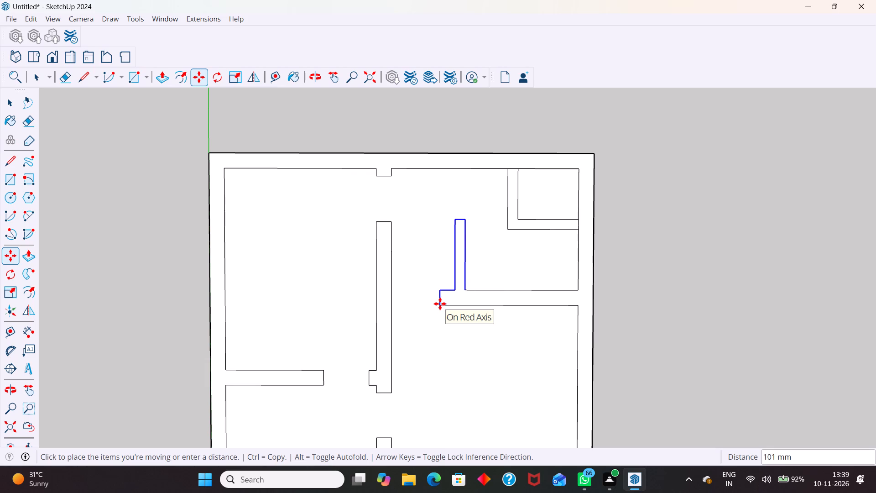
pyautogui.write('50')
pyautogui.press('Return')
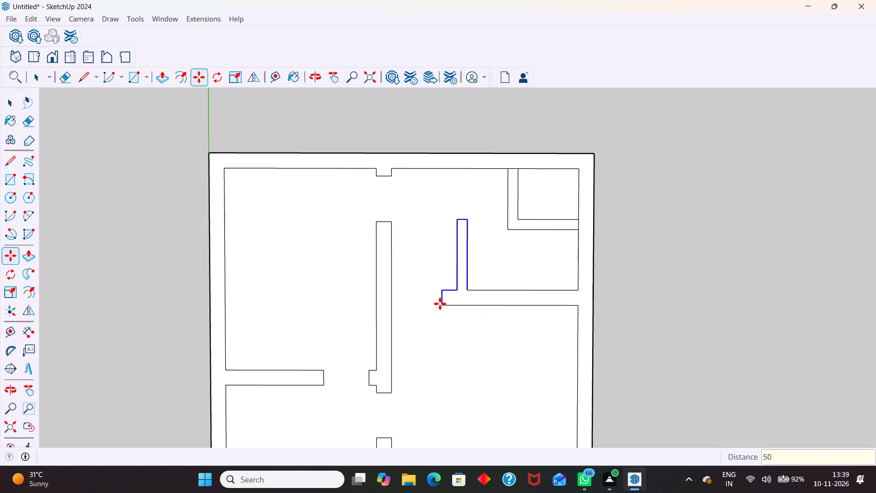
pyautogui.press('space')
# Measure the gap between the small upper-right room's outer corner and the moved short partition.
pyautogui.click(37, 333)
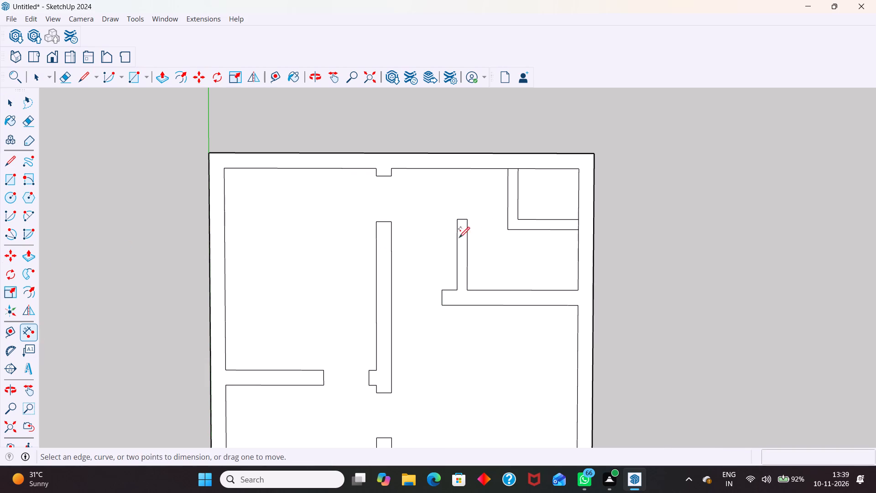
pyautogui.scroll(5, 490, 230)
pyautogui.click(521, 230)
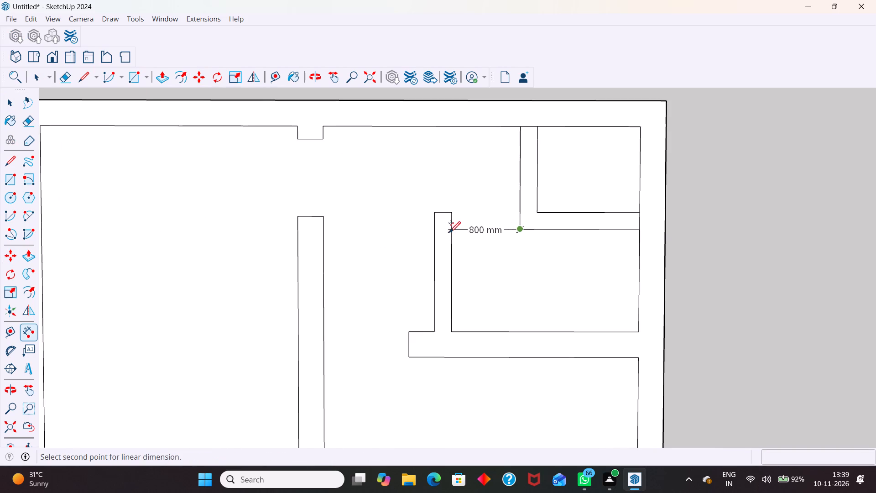
pyautogui.click(451, 231)
pyautogui.press('space')
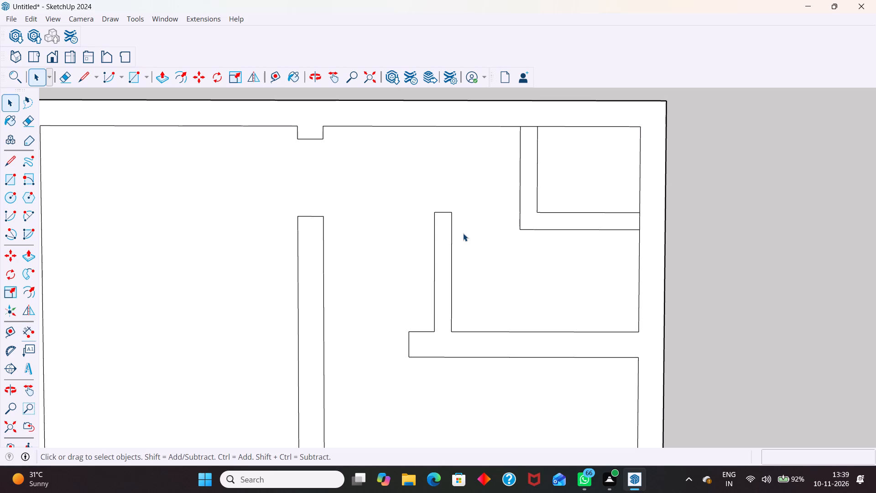
# Measure the gap between the small upper-right room's outer corner and the short vertical partition again.
pyautogui.scroll(-3, 400, 252)
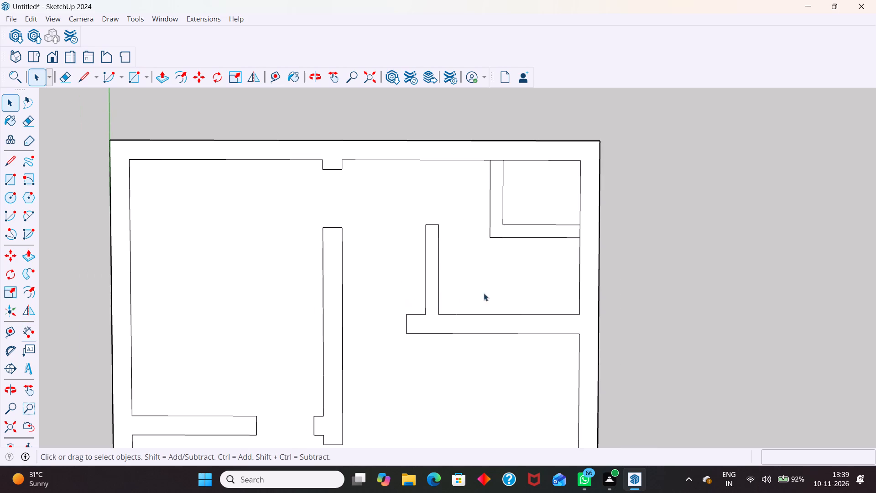
pyautogui.scroll(-2, 381, 246)
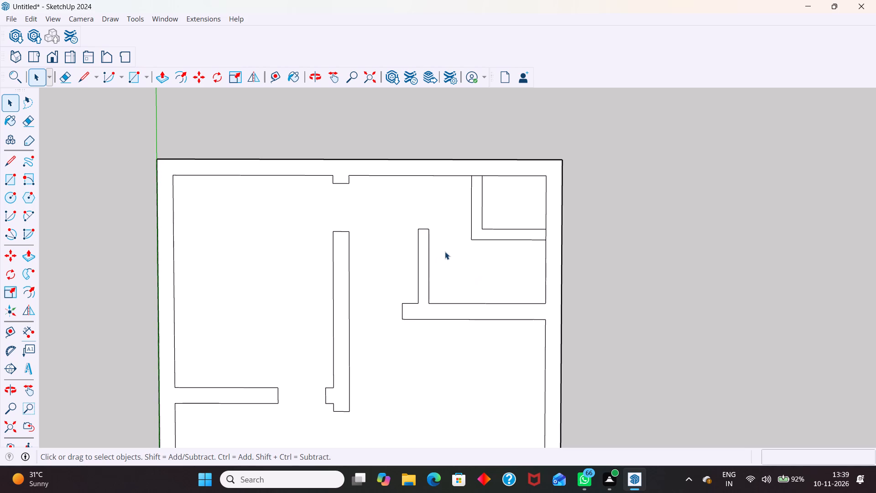
pyautogui.press('t')
pyautogui.click(468, 239)
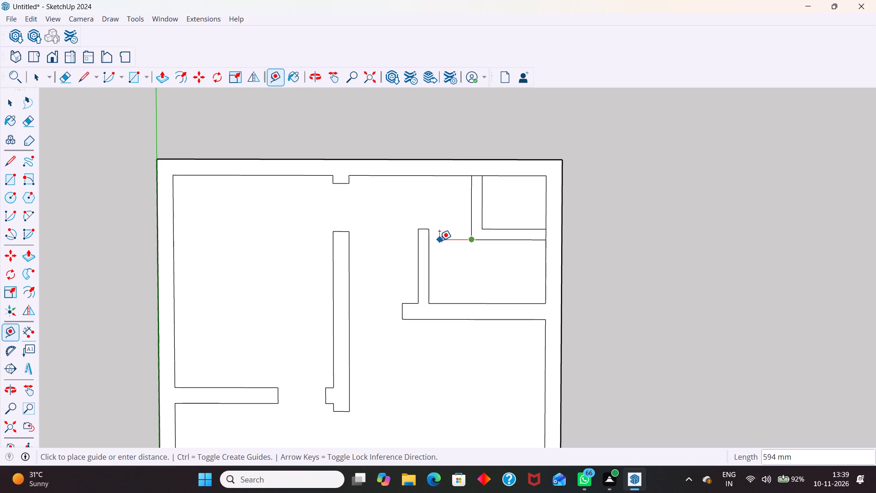
pyautogui.press('Escape')
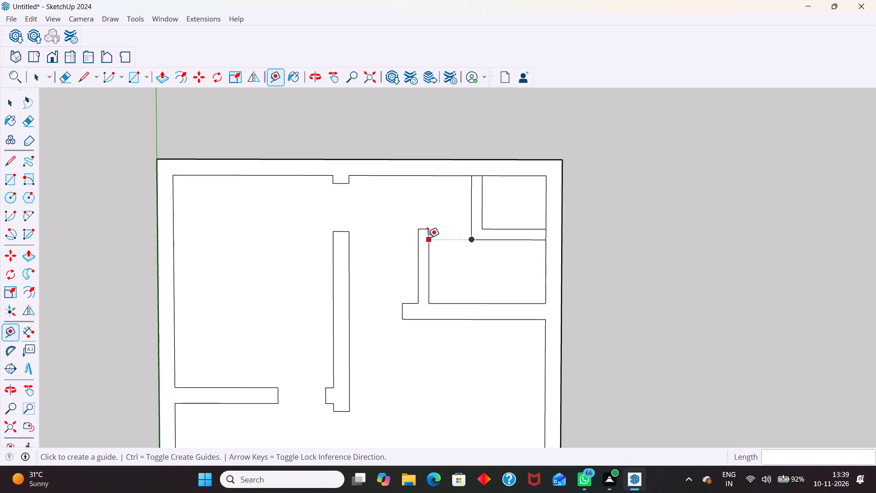
pyautogui.press('space')
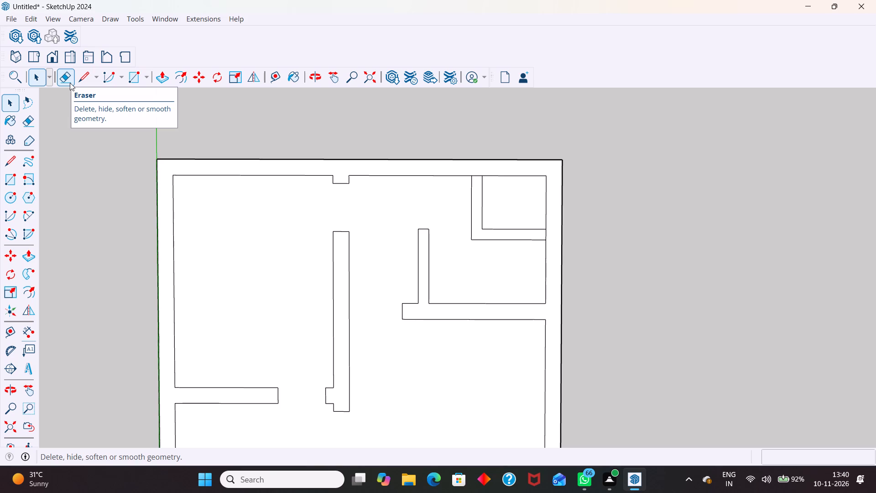
# Place guides 100 mm inside the small upper-right room from the top wall's inner face and the horizontal partition's inner face.
pyautogui.press('t')
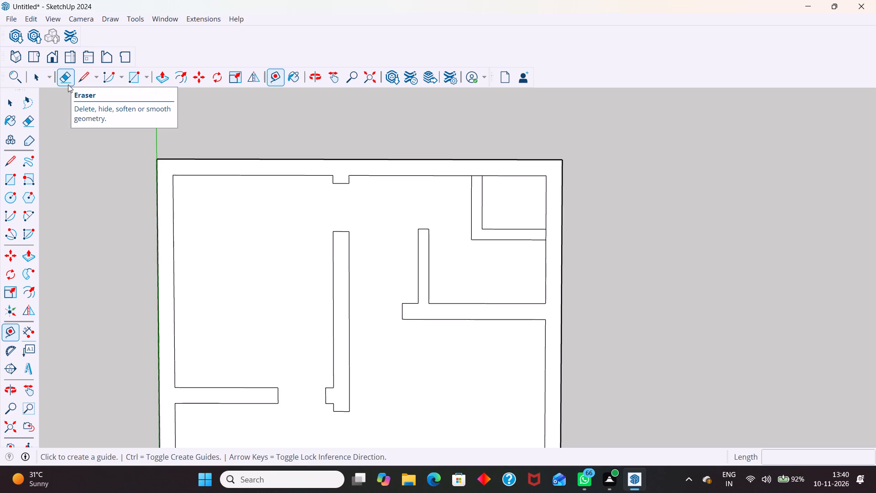
pyautogui.click(504, 176)
pyautogui.write('100')
pyautogui.press('Return')
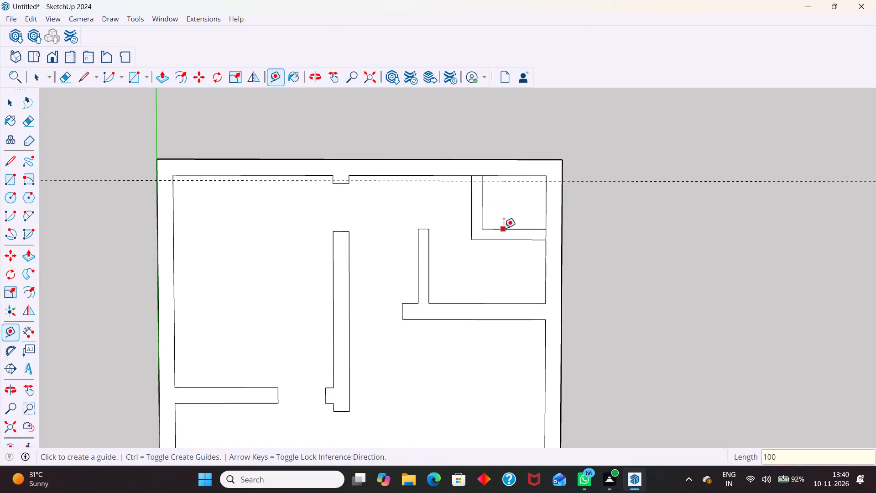
pyautogui.click(504, 228)
pyautogui.write('10')
pyautogui.press('0')
pyautogui.press('Return')
pyautogui.press('space')
# Draw an 800 by 200 mm rectangle across the small upper-right room's vertical partition between the two guides.
pyautogui.press('r')
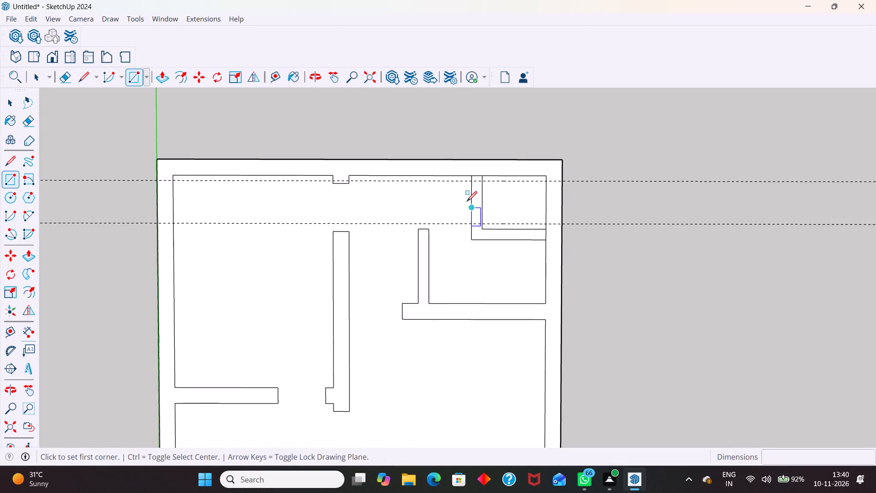
pyautogui.click(471, 182)
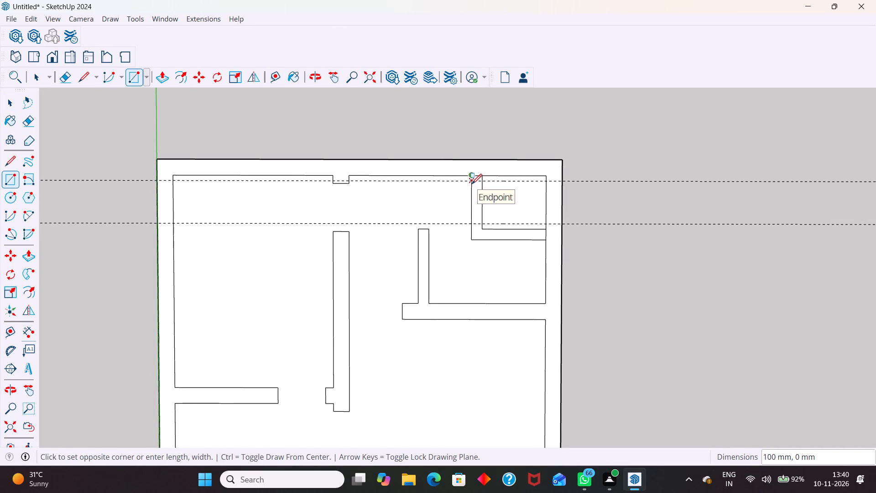
pyautogui.press('Escape')
pyautogui.scroll(3, 470, 193)
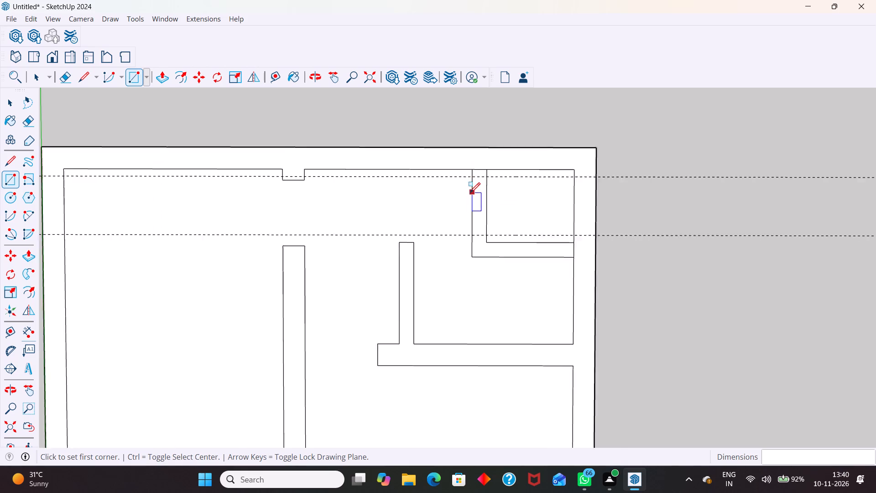
pyautogui.scroll(2, 470, 193)
pyautogui.click(472, 173)
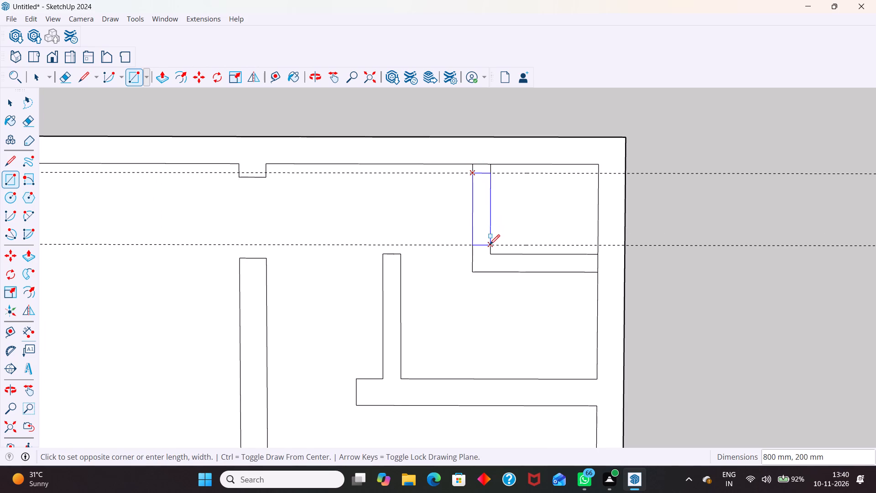
pyautogui.click(490, 245)
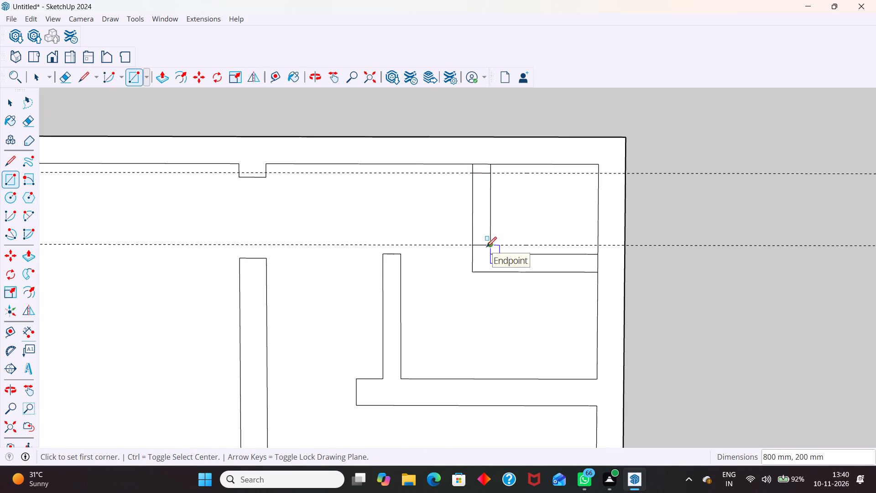
pyautogui.press('space')
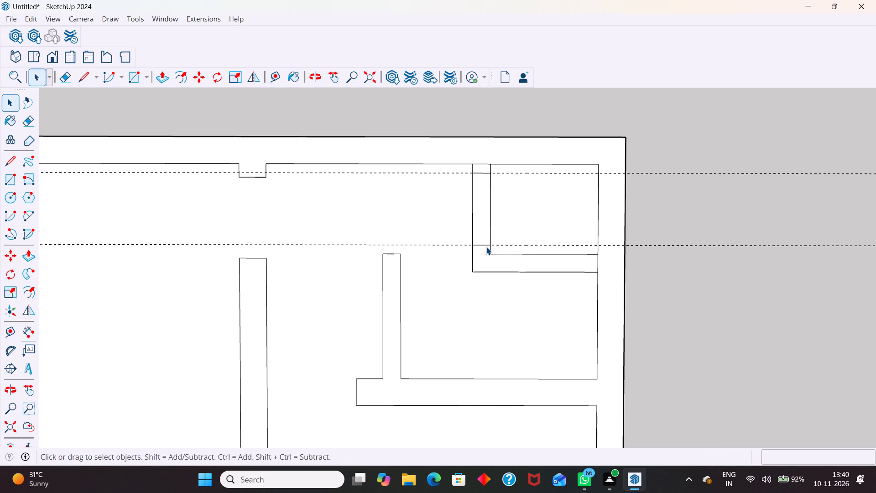
# Erase the vertical partition's side lines between the guides to open the small room's doorway, and erase both guides.
pyautogui.press('e')
pyautogui.moveTo(506, 218); pyautogui.dragTo(459, 211)
pyautogui.moveTo(694, 137); pyautogui.dragTo(700, 165)
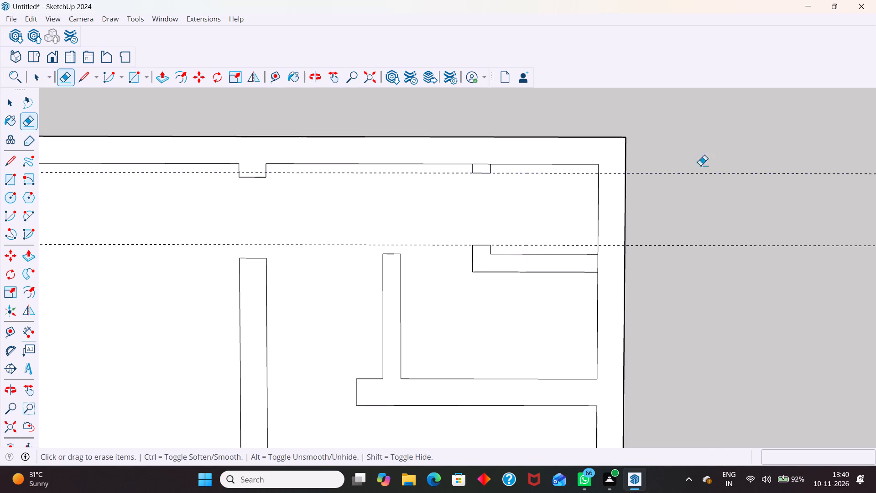
pyautogui.moveTo(700, 165); pyautogui.dragTo(734, 279)
pyautogui.scroll(-3, 678, 226)
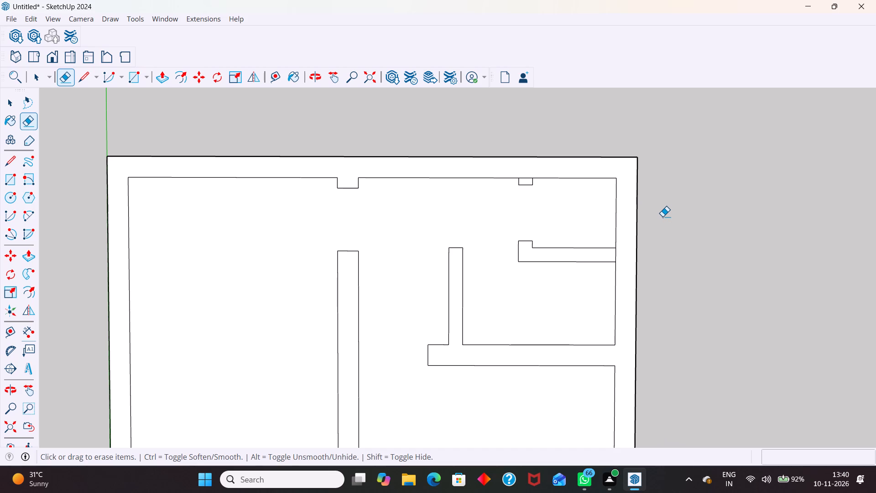
pyautogui.press('Escape')
pyautogui.press('space')
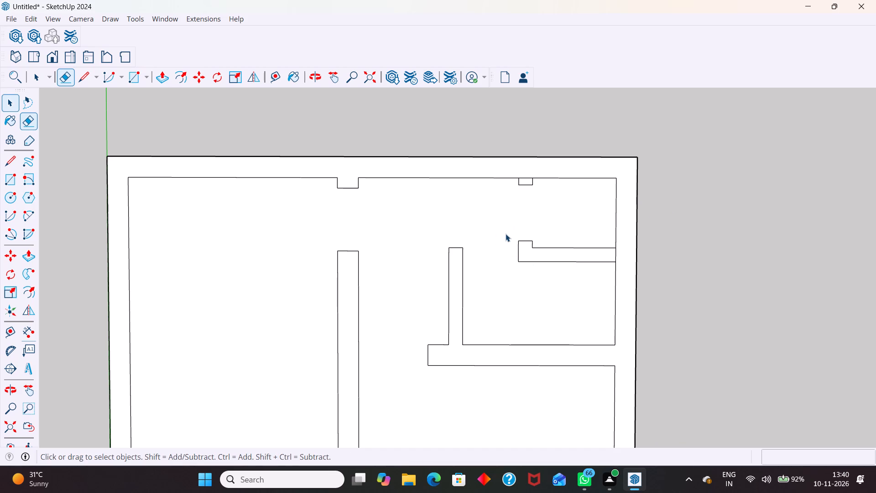
# Erase the leftover lines where the small room's door stub meets the top wall and its horizontal partition meets the right wall.
pyautogui.scroll(-3, 506, 234)
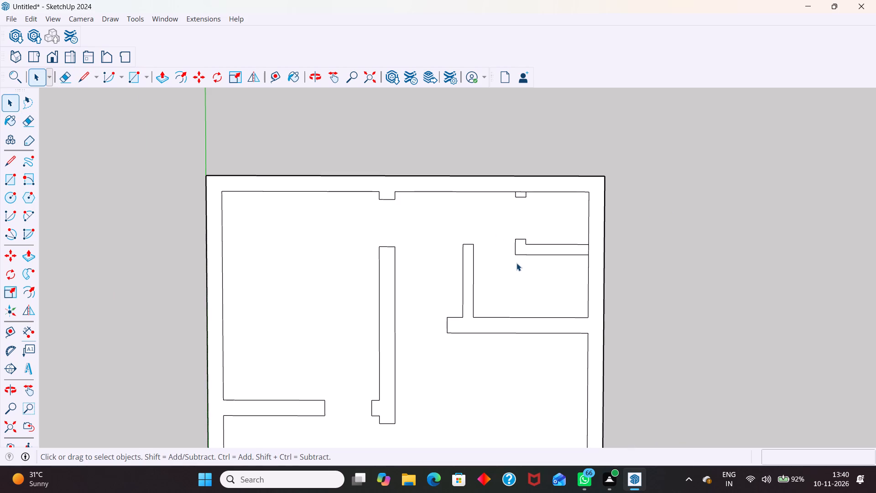
pyautogui.press('e')
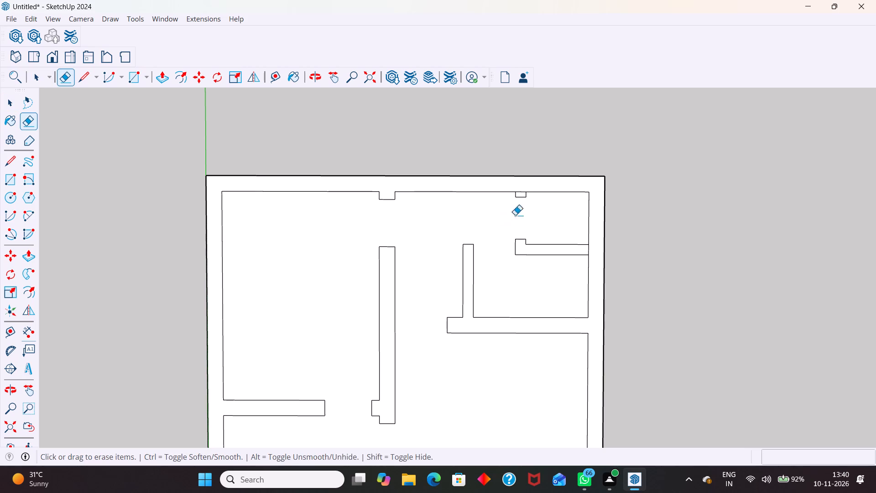
pyautogui.scroll(4, 526, 187)
pyautogui.click(518, 193)
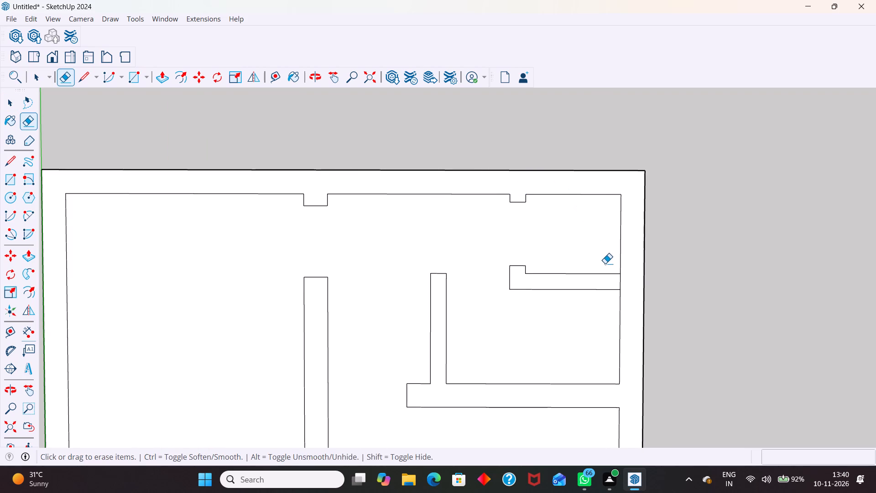
pyautogui.click(618, 280)
pyautogui.moveTo(626, 282); pyautogui.dragTo(616, 282)
pyautogui.scroll(-8, 594, 253)
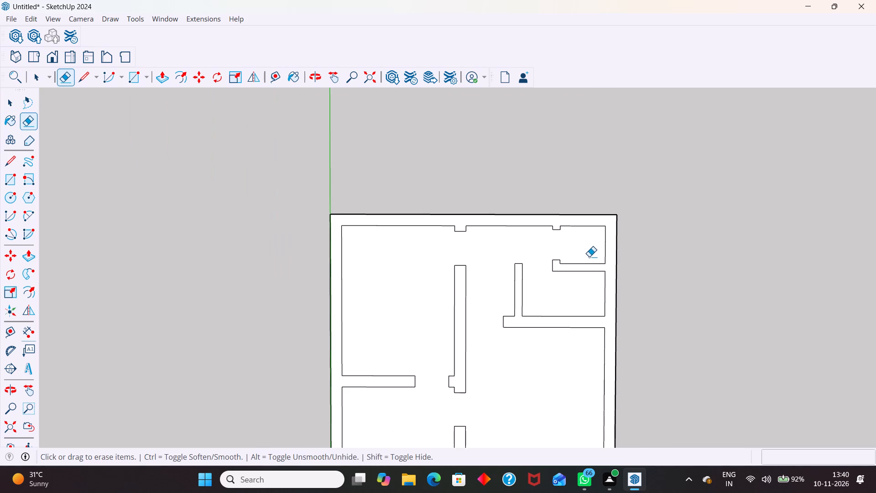
pyautogui.press('Escape')
pyautogui.scroll(-4, 547, 221)
pyautogui.press('space')
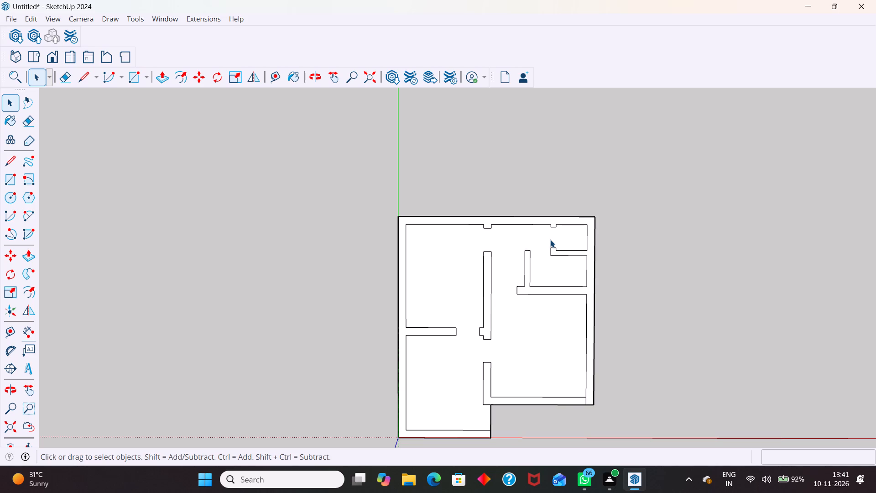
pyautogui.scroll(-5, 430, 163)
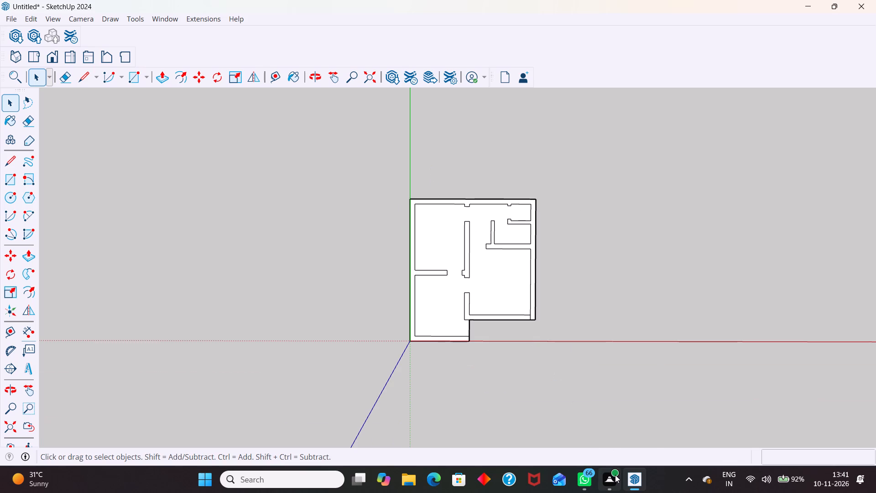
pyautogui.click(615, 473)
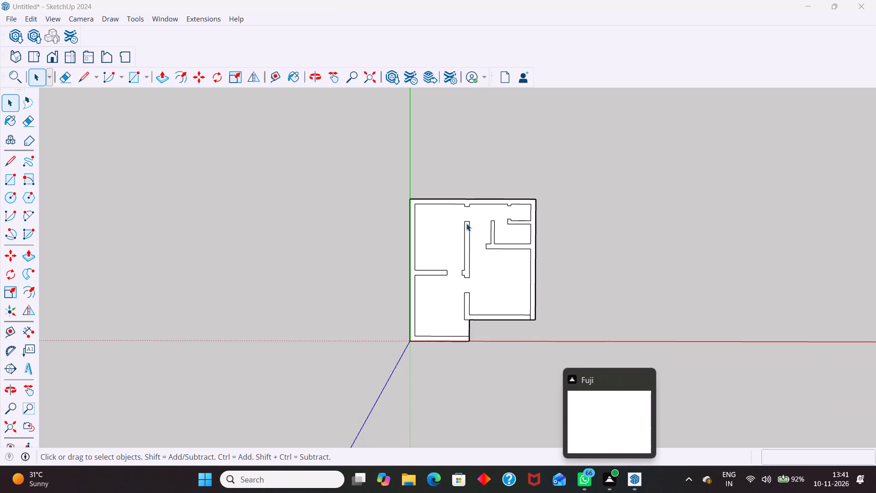
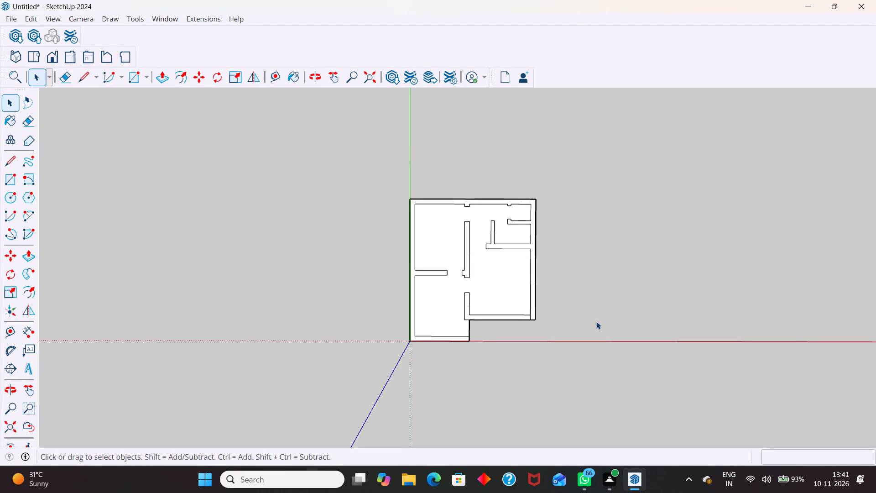
# Draw a 900 by 25 mm door-leaf rectangle from the top corner of the lower central partition stub into the large right-hand room.
pyautogui.scroll(2, 500, 327)
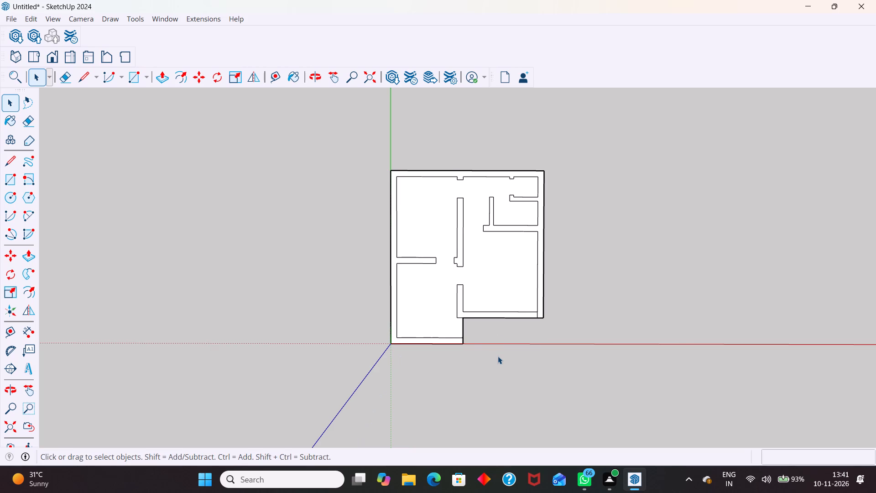
pyautogui.moveTo(496, 356); pyautogui.dragTo(485, 356, button='middle')
pyautogui.moveTo(375, 168); pyautogui.dragTo(393, 162, button='middle')
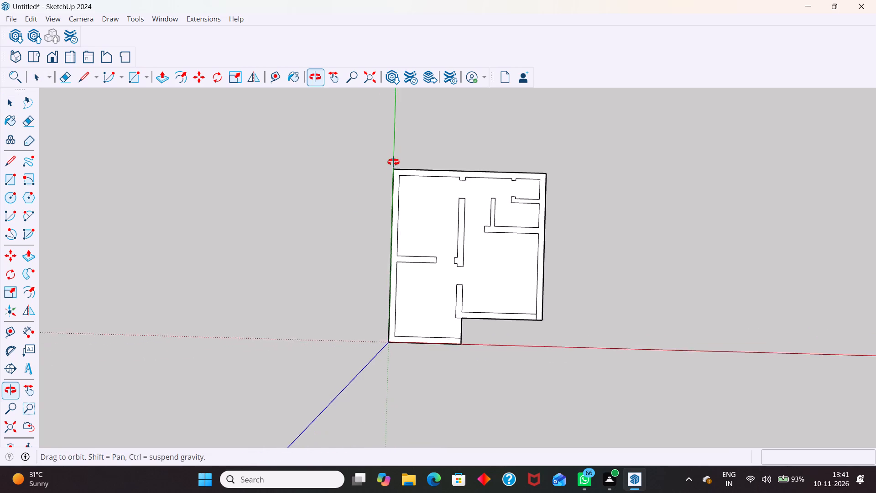
pyautogui.moveTo(393, 162); pyautogui.dragTo(400, 157, button='middle')
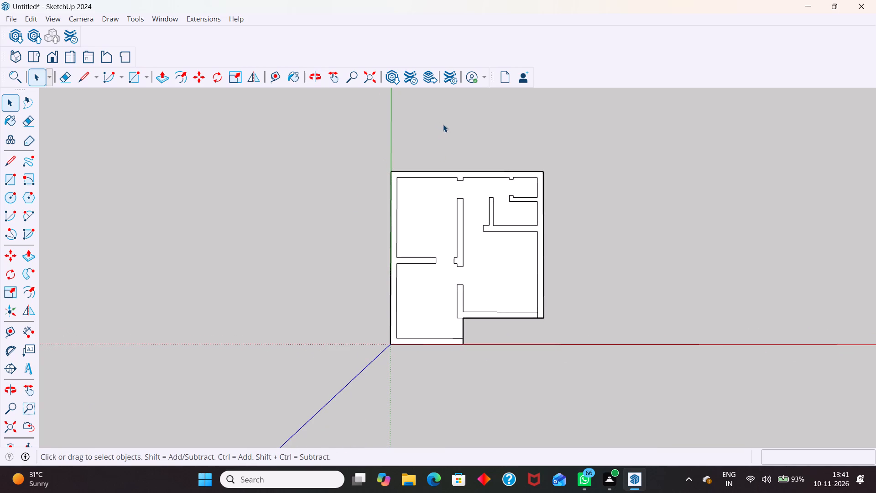
pyautogui.press('l')
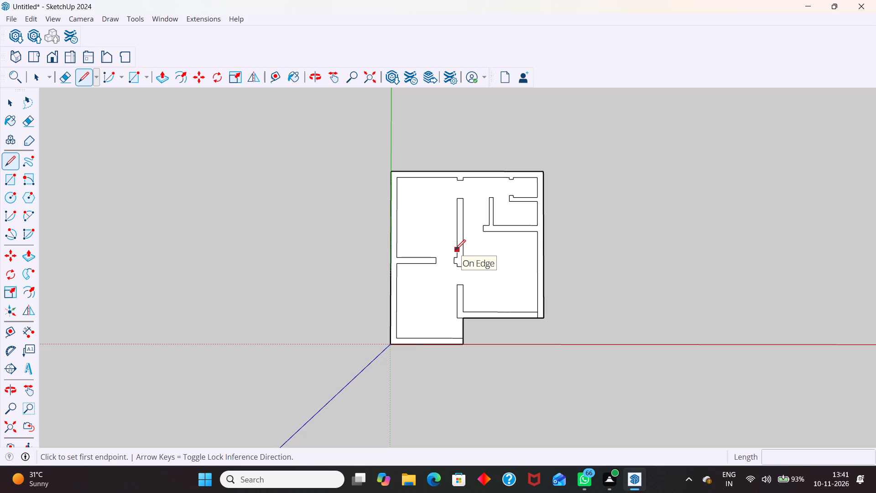
pyautogui.scroll(4, 463, 287)
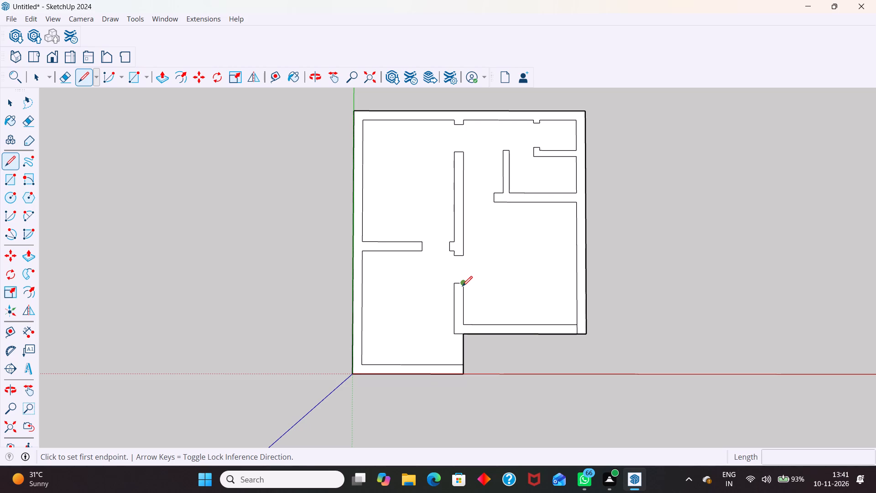
pyautogui.scroll(2, 465, 285)
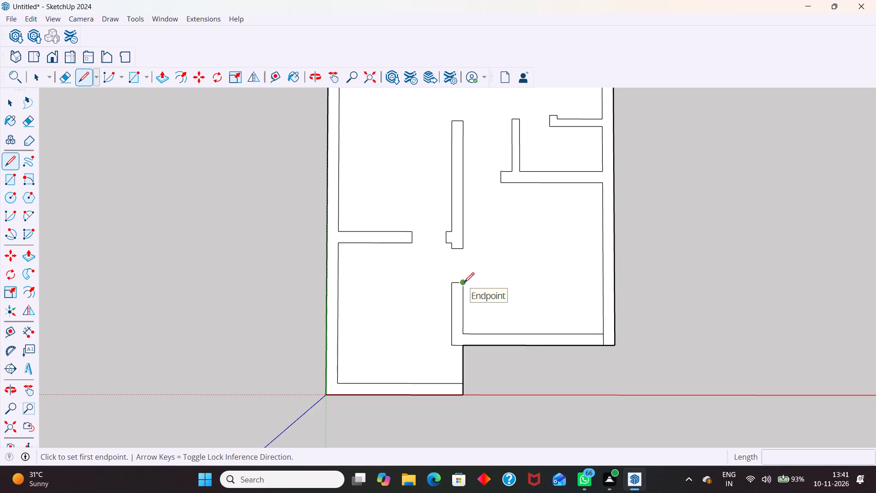
pyautogui.press('r')
pyautogui.click(465, 282)
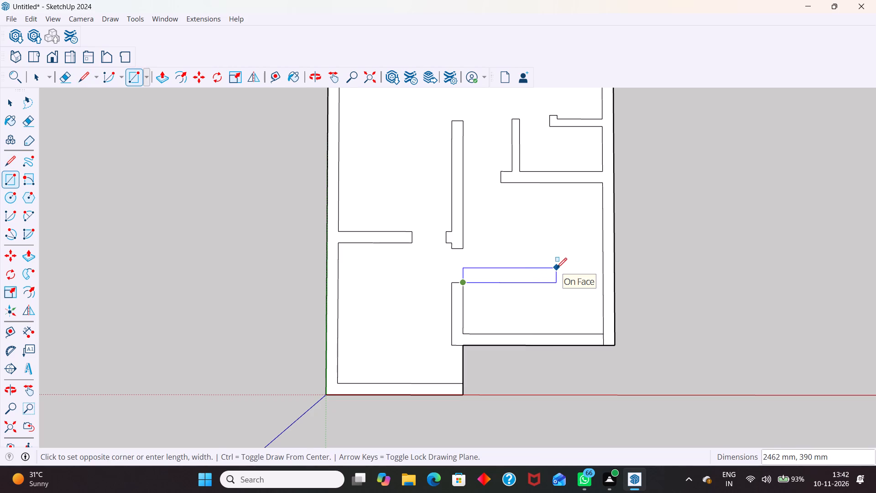
pyautogui.write('900')
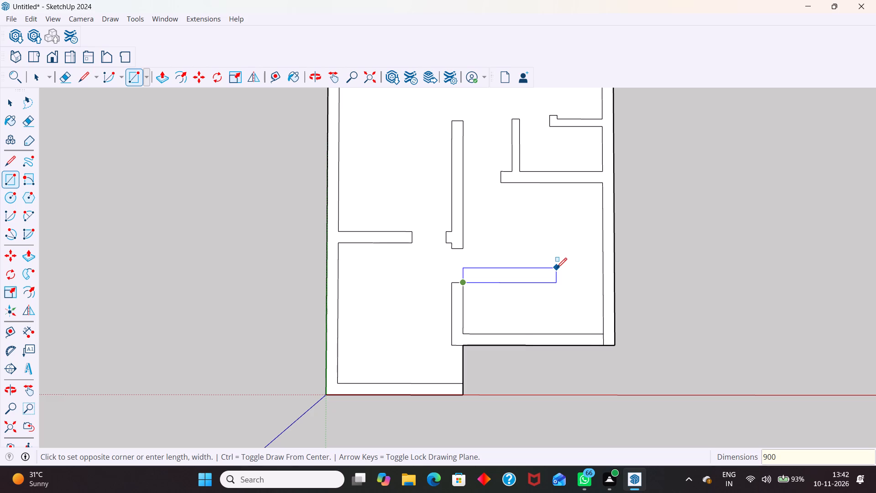
pyautogui.press(',')
pyautogui.write('25MM')
pyautogui.press('Return')
pyautogui.press('space')
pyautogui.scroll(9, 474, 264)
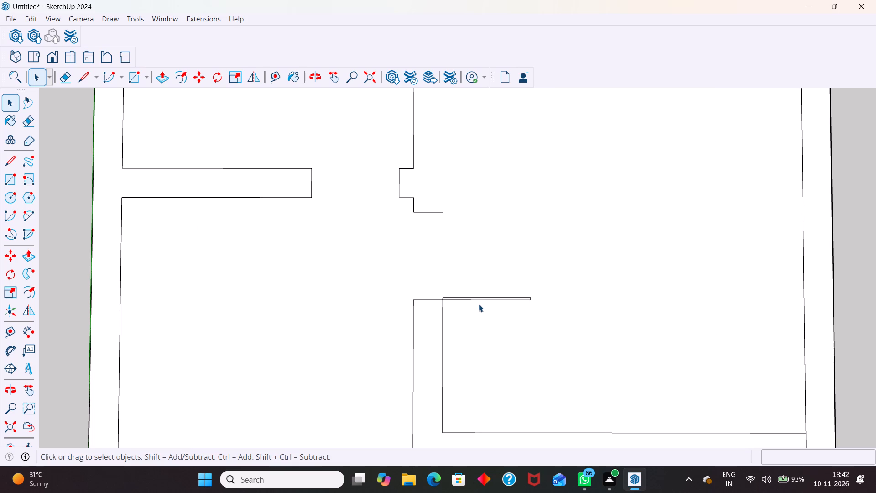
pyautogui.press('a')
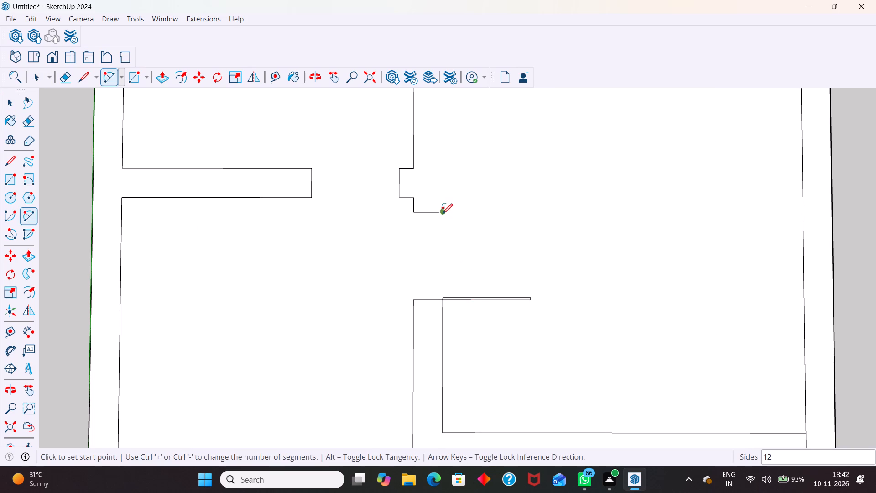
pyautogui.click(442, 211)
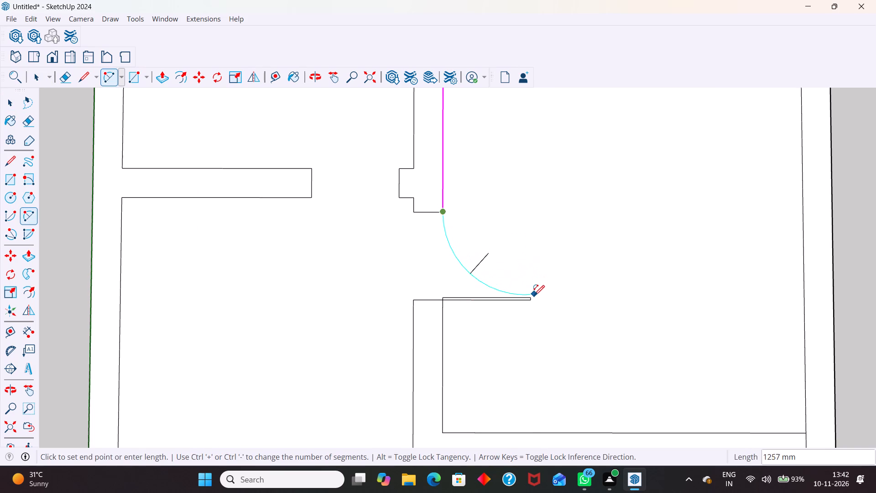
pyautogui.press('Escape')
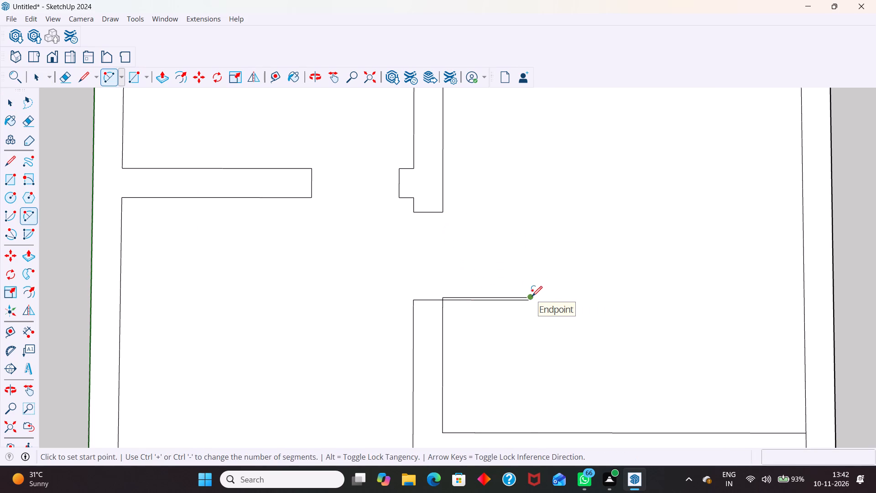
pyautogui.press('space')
# Draw a 60-sided 2 Point Arc for the door swing between the door leaf's free end and the opposite jamb of the central partition.
pyautogui.press('a')
pyautogui.write('60')
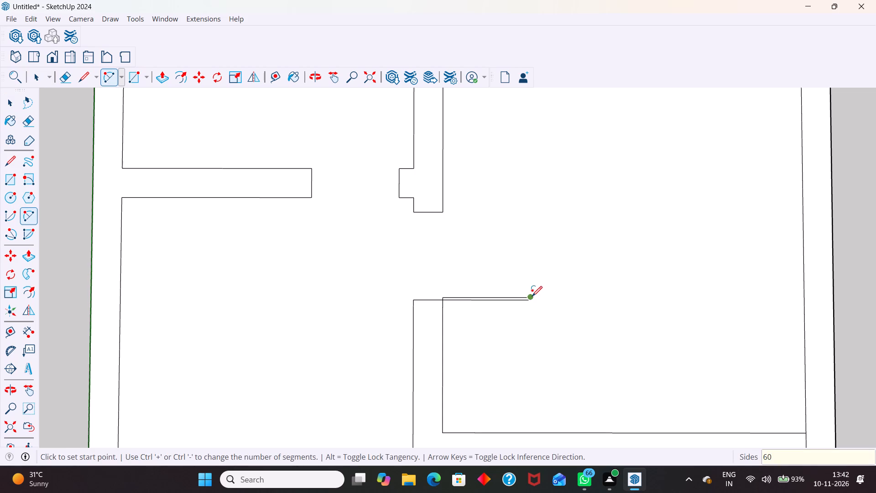
pyautogui.press('Return')
pyautogui.click(532, 295)
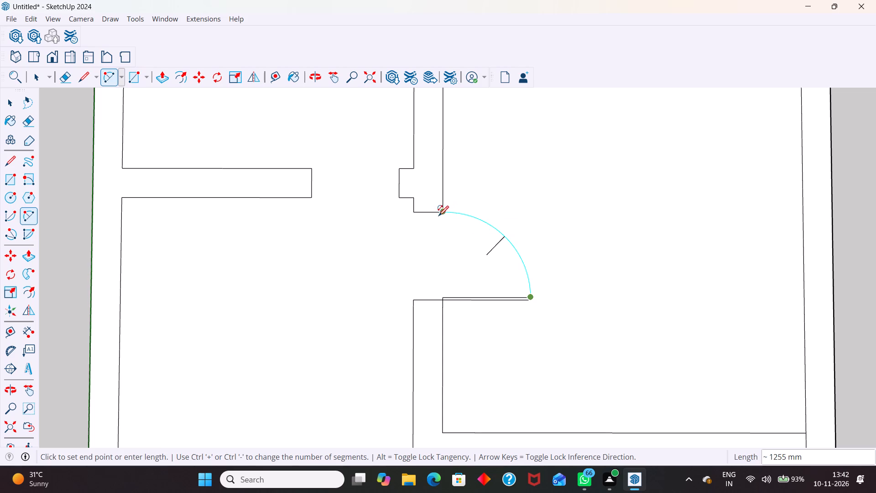
pyautogui.press('Escape')
pyautogui.press('space')
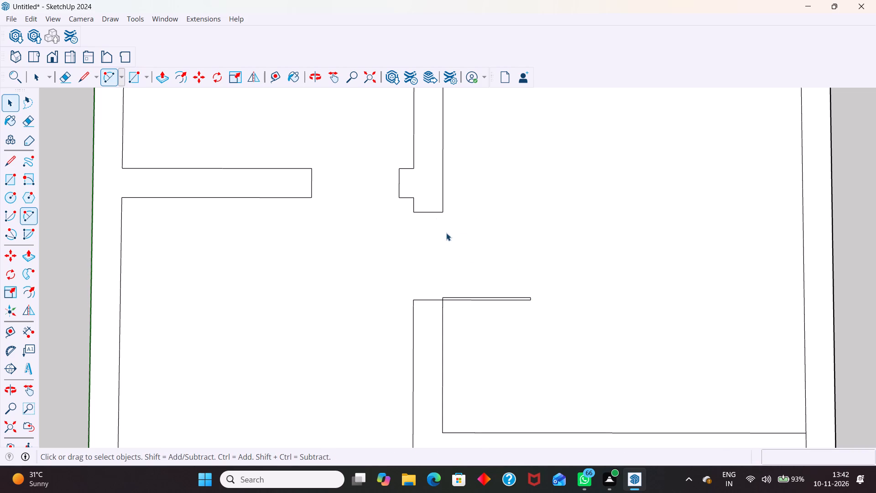
pyautogui.press('a')
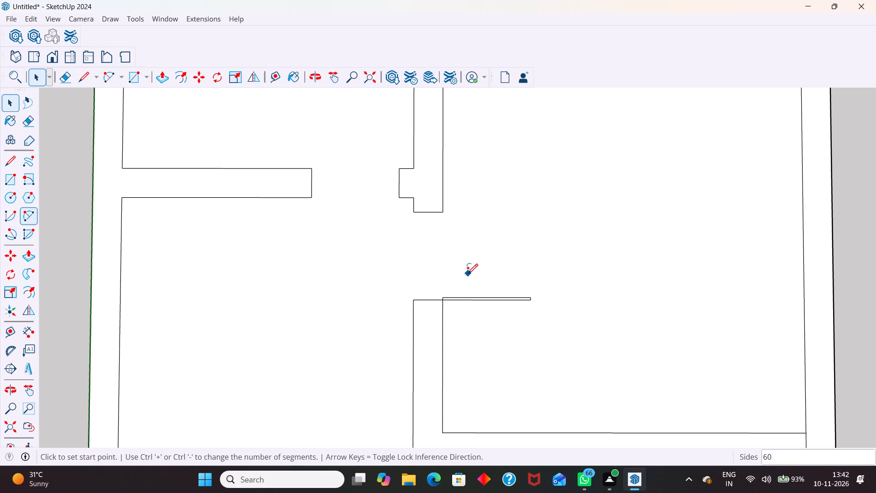
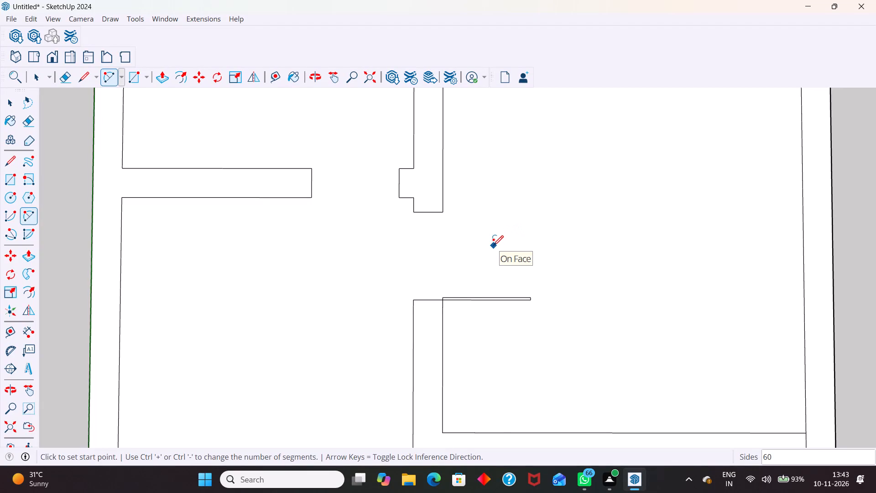
# Draw a door-swing Arc centred on the lower central partition's hinge corner, from the opposite jamb's corner to the door leaf's free end.
pyautogui.press('space')
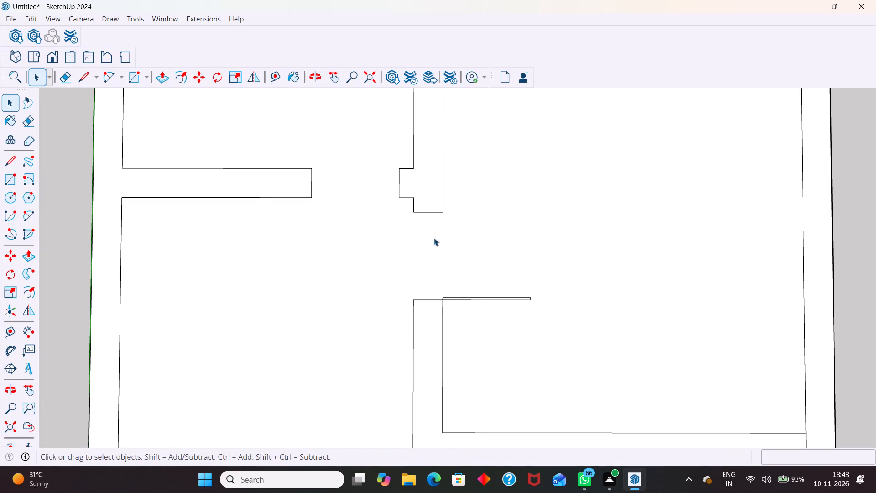
pyautogui.click(123, 72)
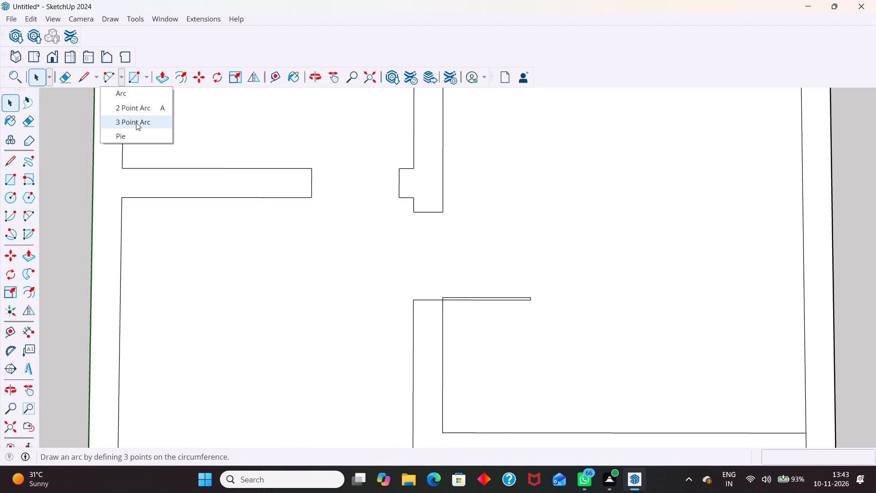
pyautogui.click(145, 93)
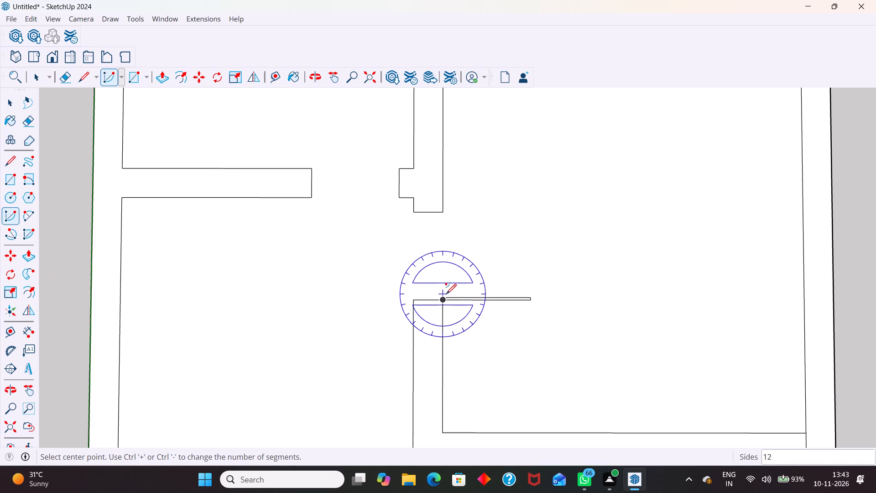
pyautogui.scroll(10, 446, 294)
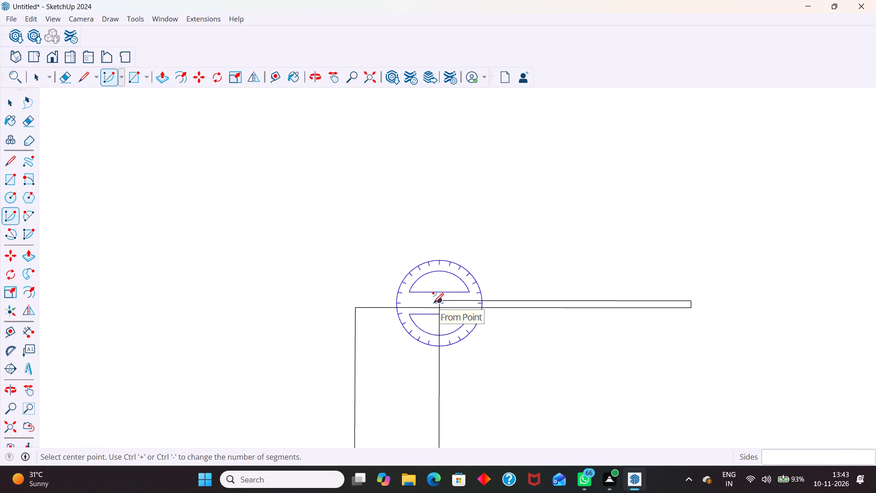
pyautogui.click(437, 310)
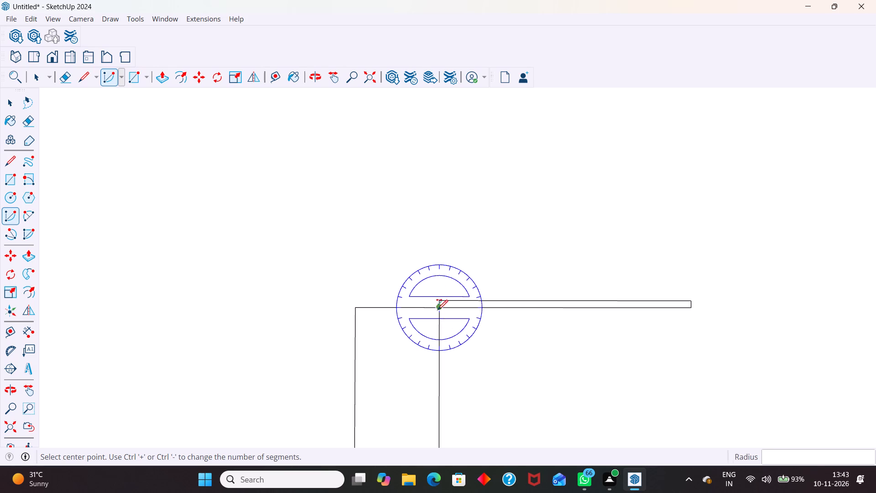
pyautogui.scroll(-6, 435, 196)
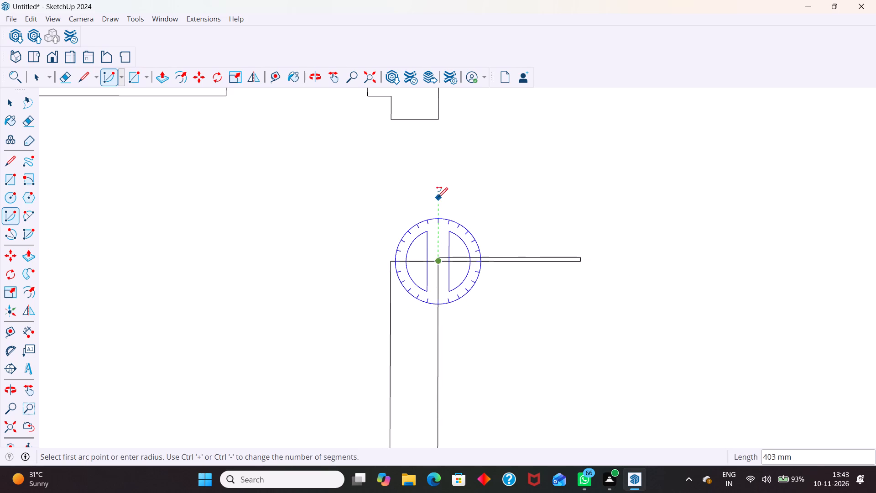
pyautogui.click(435, 120)
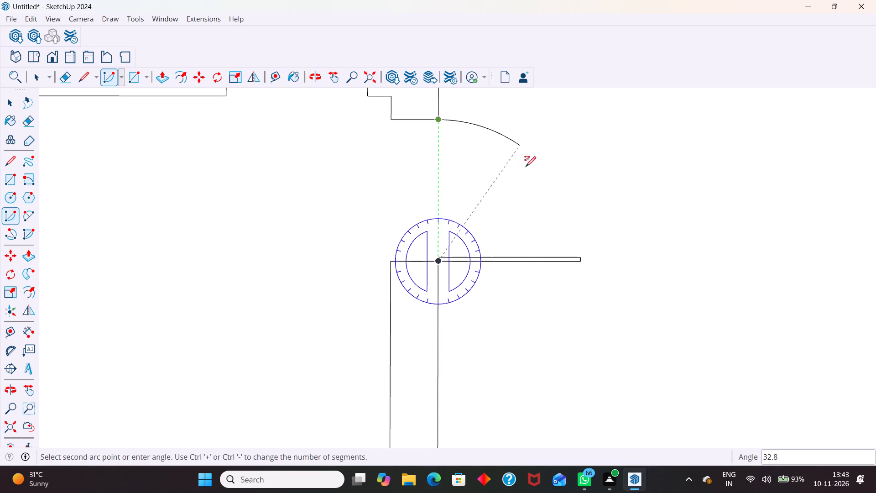
pyautogui.click(580, 257)
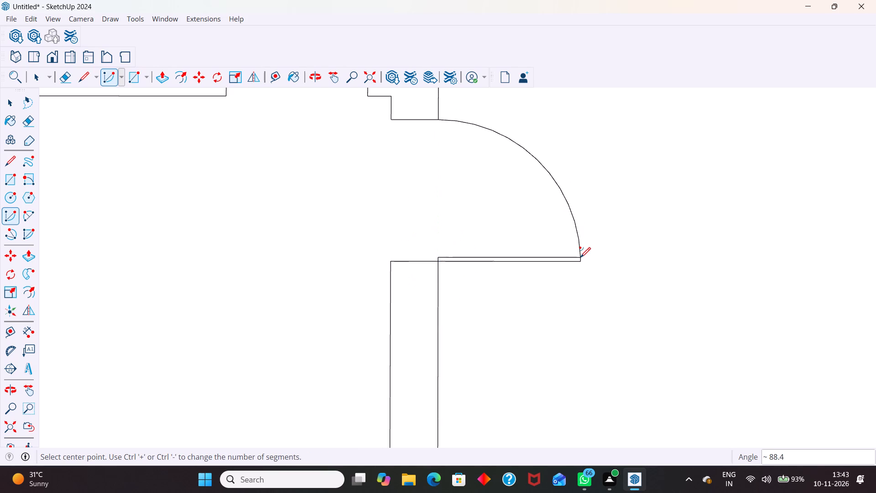
pyautogui.press('space')
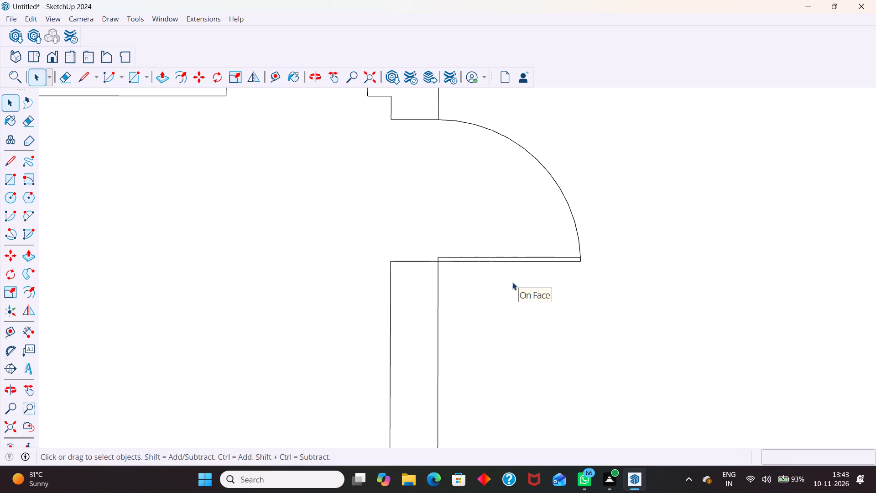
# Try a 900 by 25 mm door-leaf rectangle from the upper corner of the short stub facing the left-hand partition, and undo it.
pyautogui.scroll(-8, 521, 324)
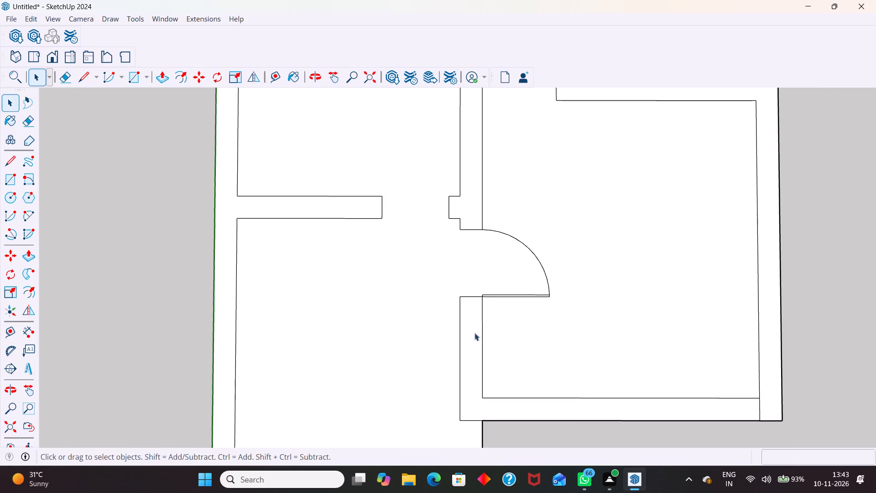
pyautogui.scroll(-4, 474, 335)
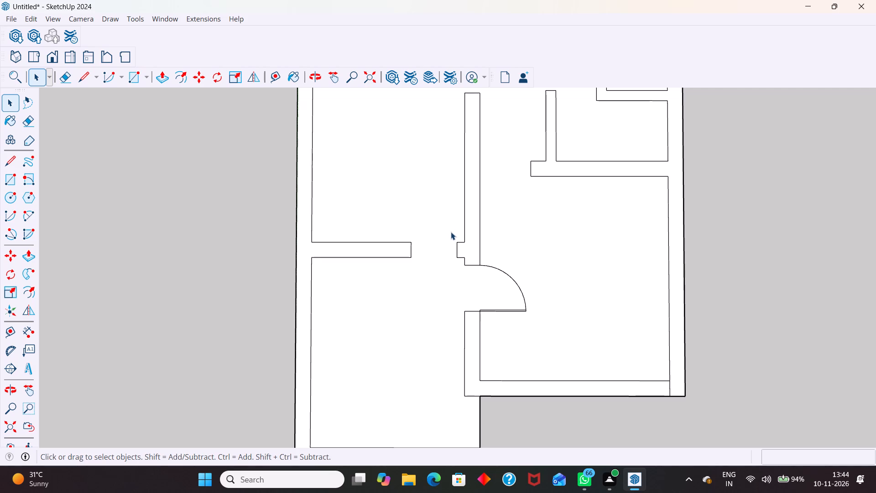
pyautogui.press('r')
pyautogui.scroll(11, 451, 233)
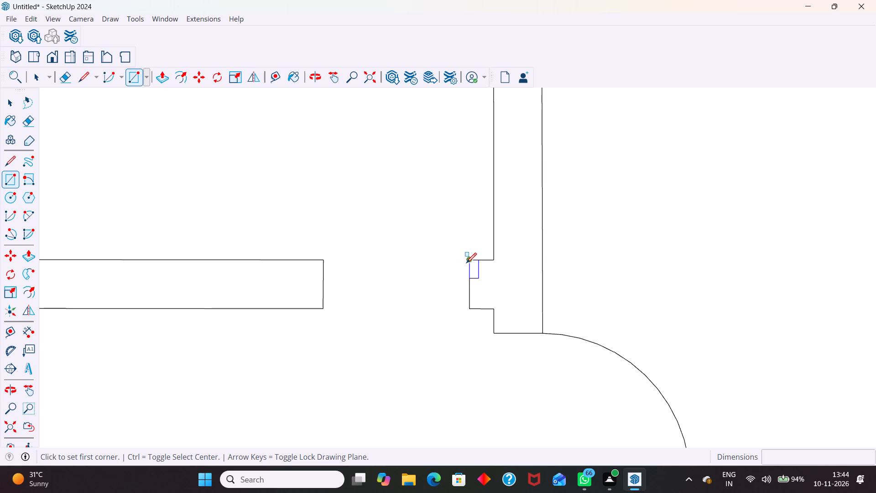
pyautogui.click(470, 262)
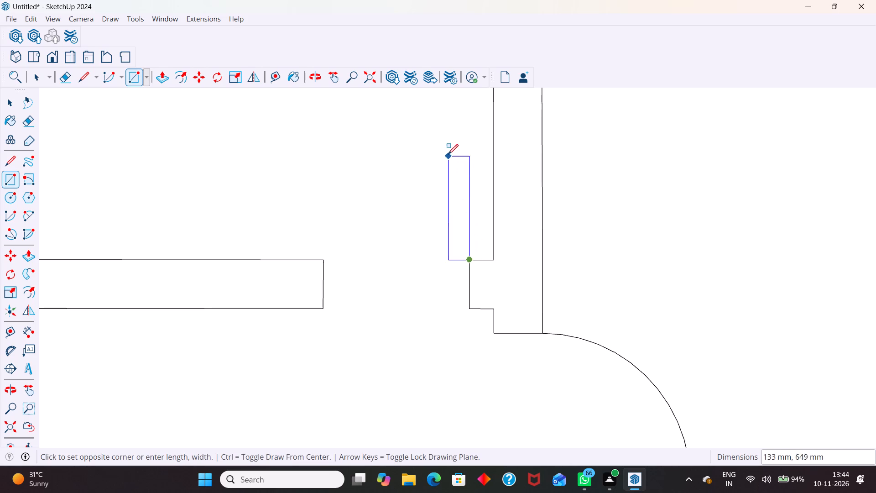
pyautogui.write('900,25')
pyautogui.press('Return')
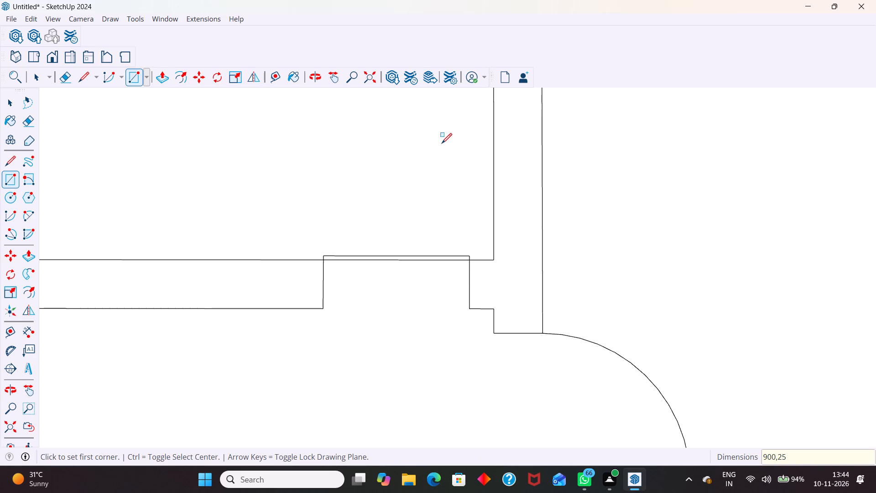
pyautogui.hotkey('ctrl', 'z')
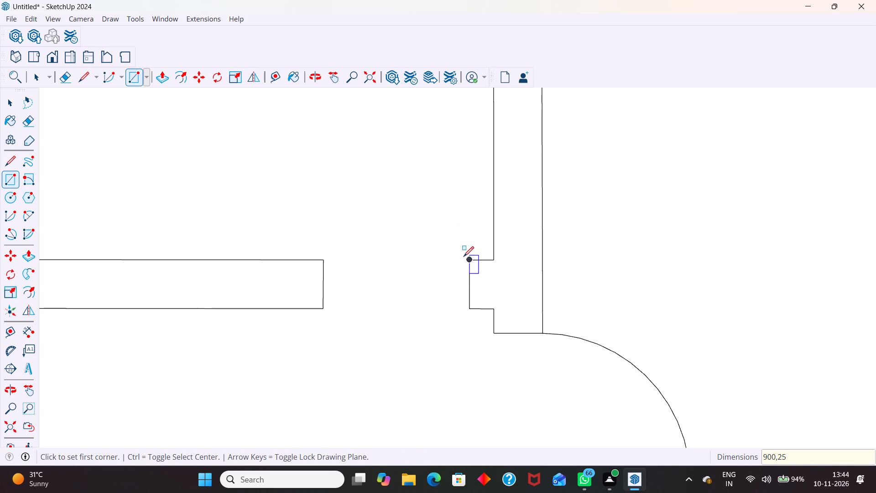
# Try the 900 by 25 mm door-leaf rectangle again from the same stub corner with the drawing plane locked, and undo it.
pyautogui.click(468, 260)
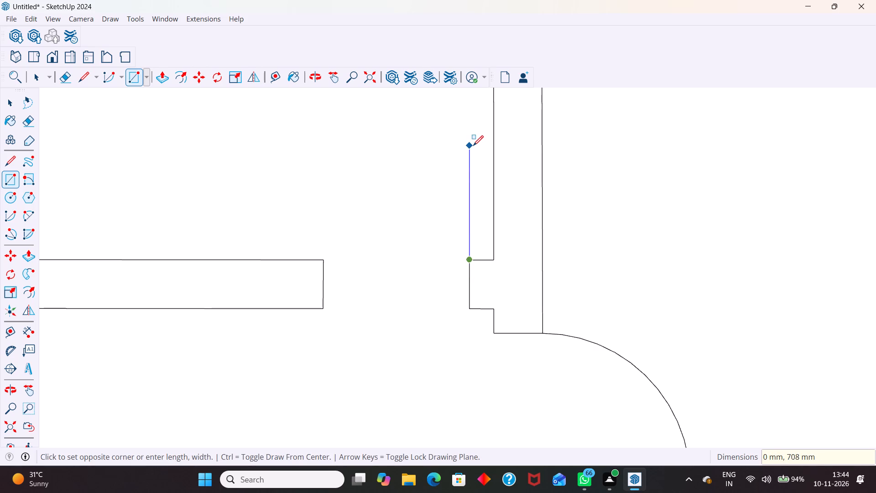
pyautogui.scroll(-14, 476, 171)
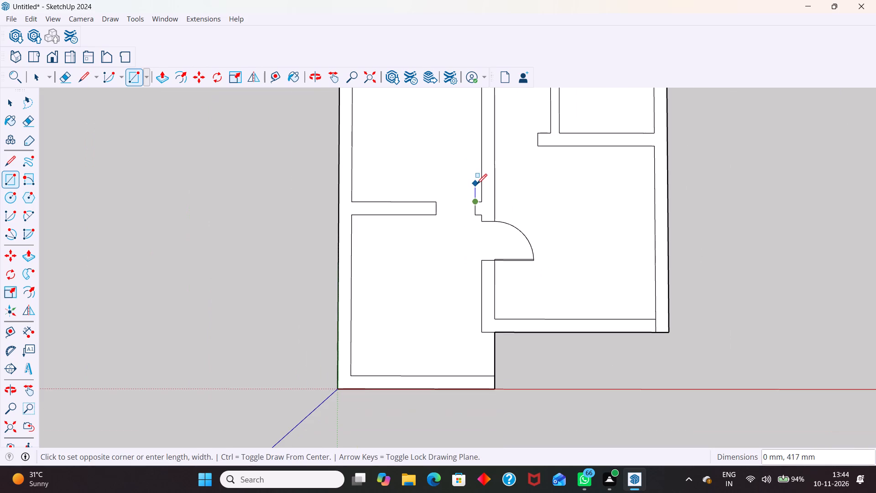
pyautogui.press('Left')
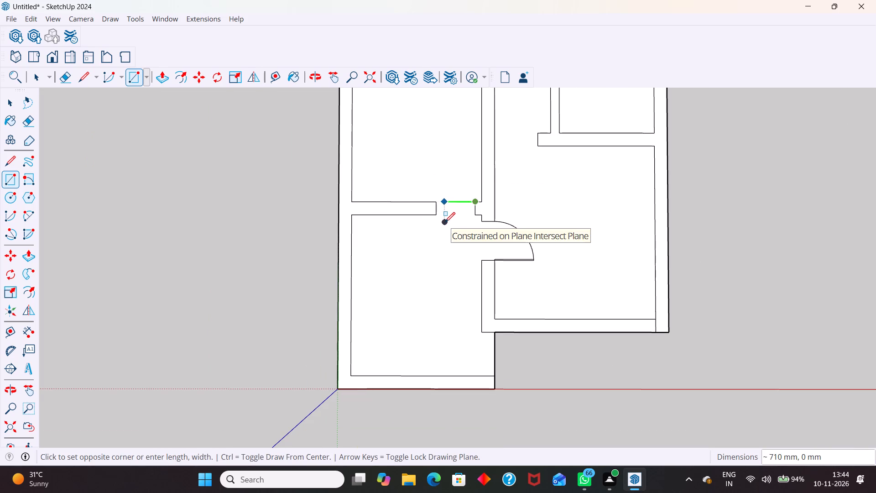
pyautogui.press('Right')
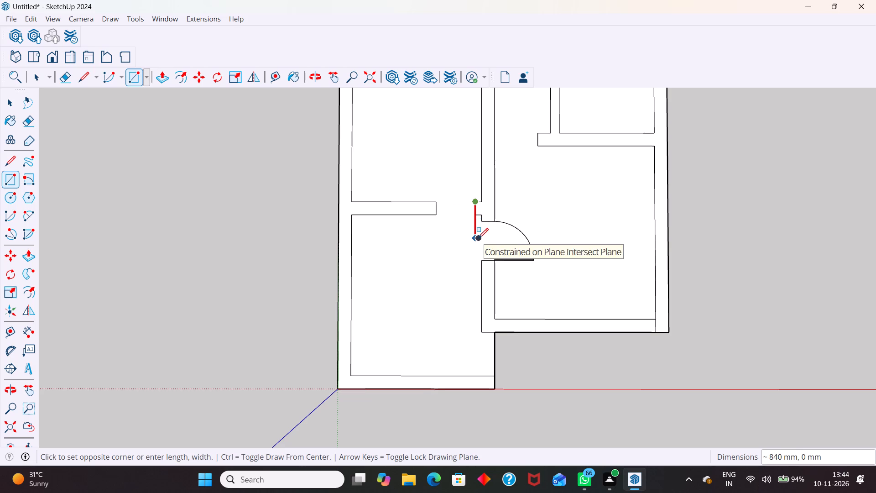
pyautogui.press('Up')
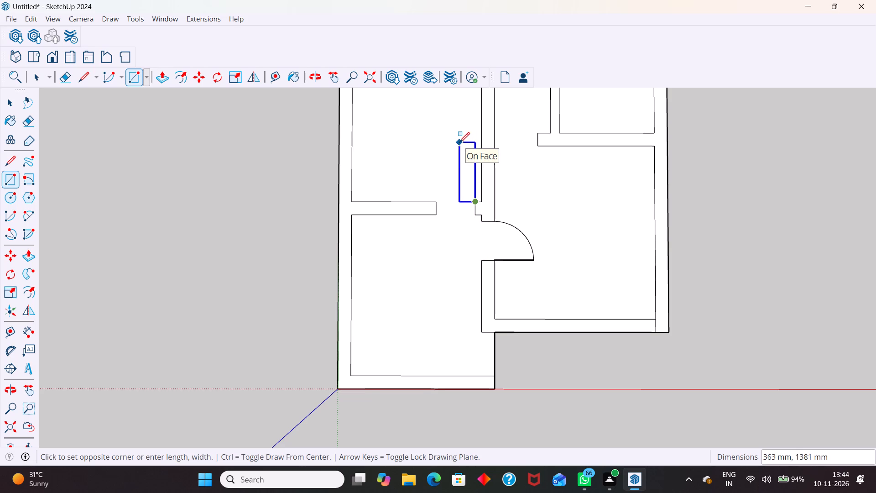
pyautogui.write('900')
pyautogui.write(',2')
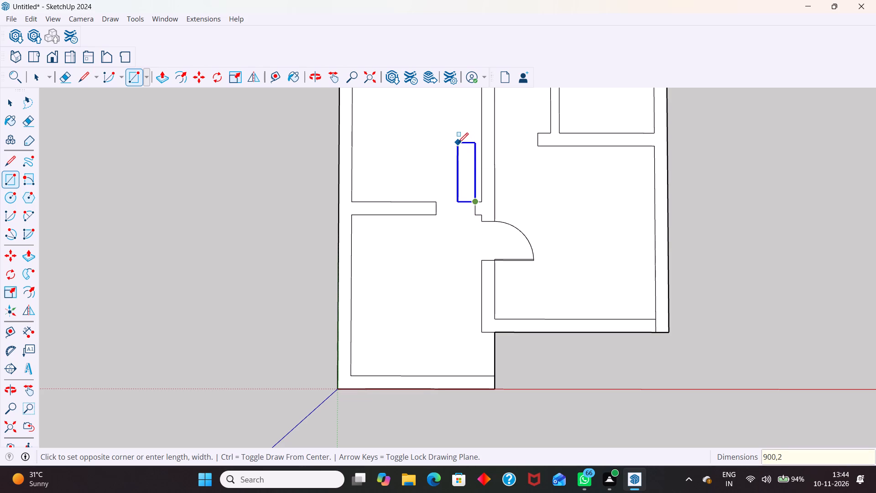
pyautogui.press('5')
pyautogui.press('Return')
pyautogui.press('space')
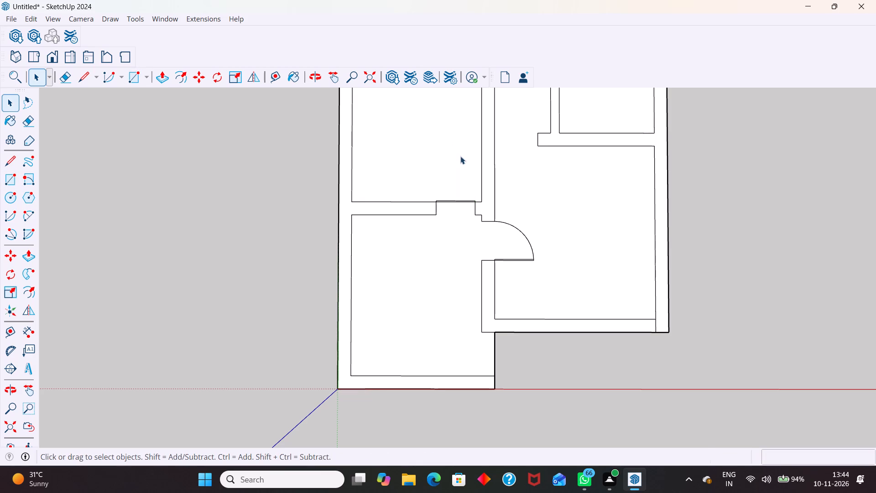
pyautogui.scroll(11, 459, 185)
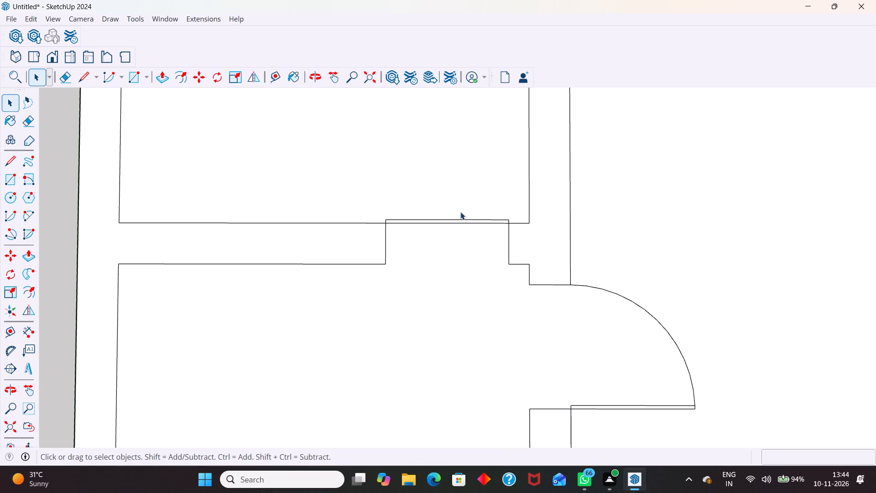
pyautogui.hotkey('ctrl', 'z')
# Draw a 25 by 900 mm door-leaf rectangle from the short stub's upper corner up into the upper left-hand room.
pyautogui.scroll(-6, 451, 238)
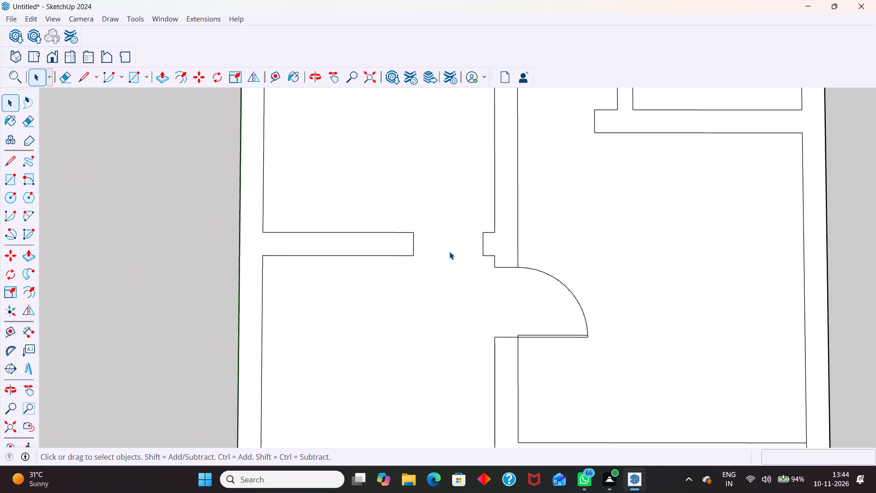
pyautogui.scroll(-2, 449, 252)
pyautogui.press('r')
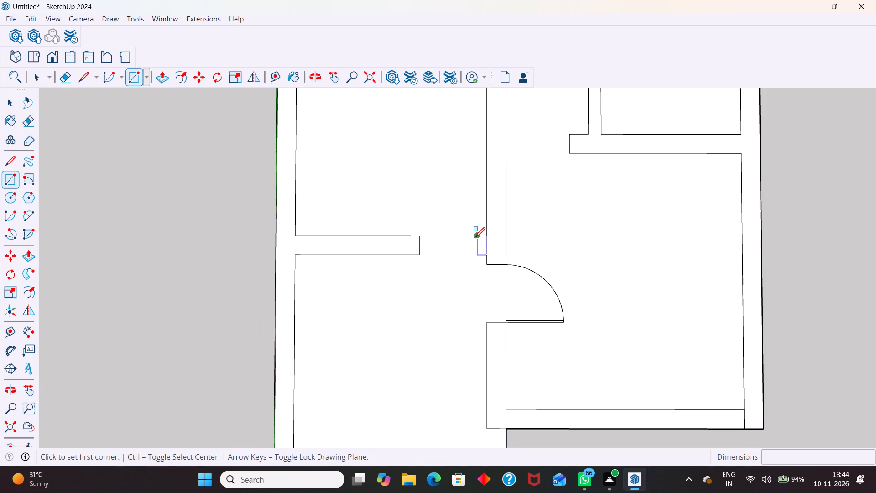
pyautogui.click(475, 235)
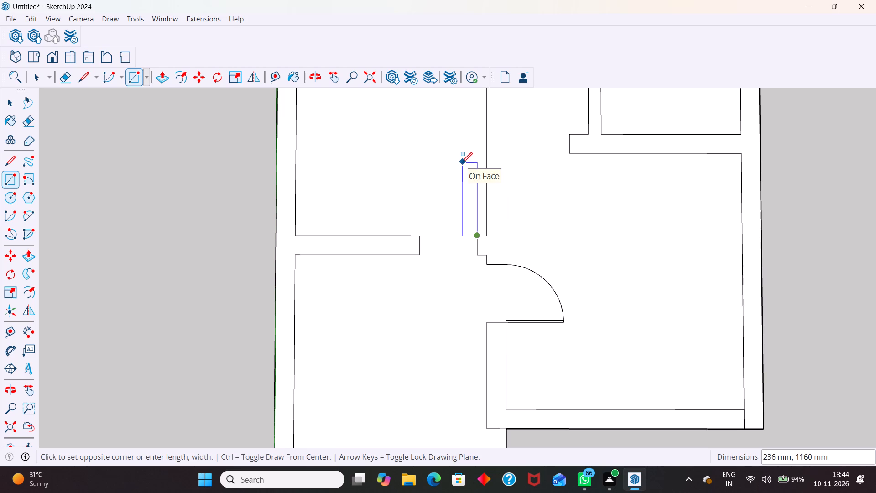
pyautogui.press('2')
pyautogui.write('5,900')
pyautogui.press('Return')
pyautogui.press('space')
# Draw a 90-degree door-swing Arc centred on the stub's upper corner, from the left-hand partition's end corner to the new leaf's free end.
pyautogui.scroll(3, 477, 197)
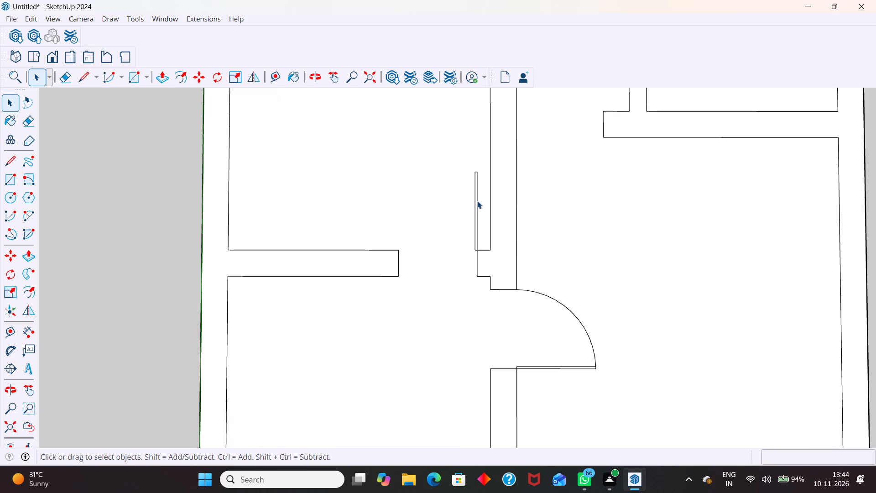
pyautogui.click(122, 79)
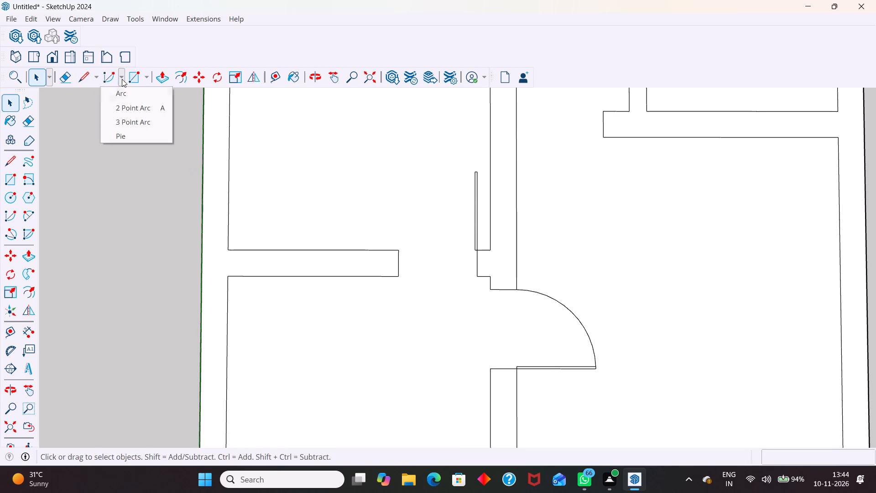
pyautogui.click(124, 92)
pyautogui.scroll(4, 465, 267)
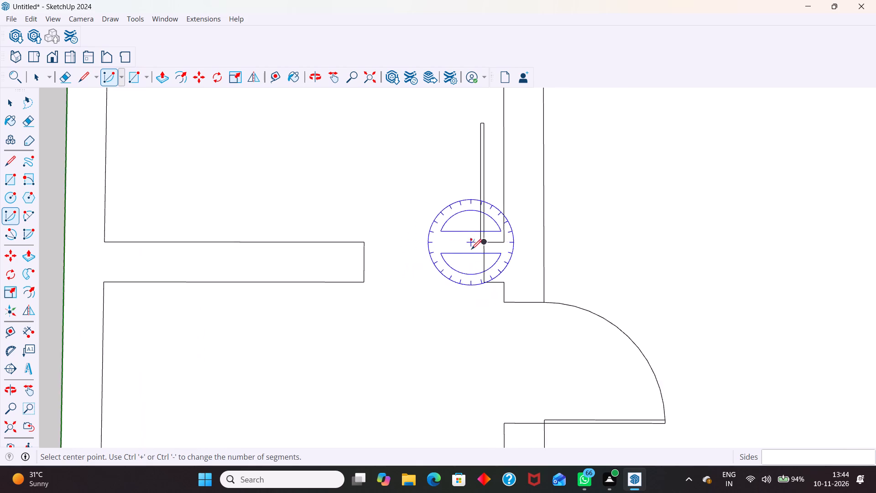
pyautogui.scroll(3, 472, 249)
pyautogui.click(489, 239)
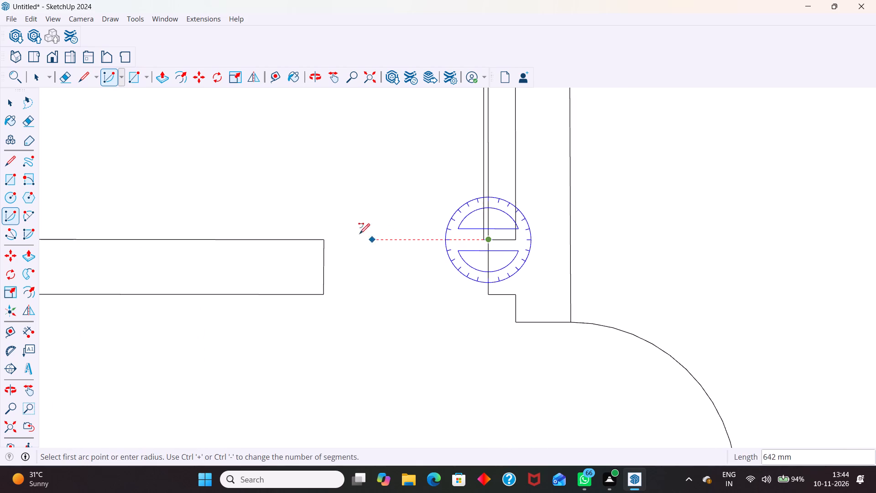
pyautogui.click(324, 238)
pyautogui.scroll(-3, 347, 218)
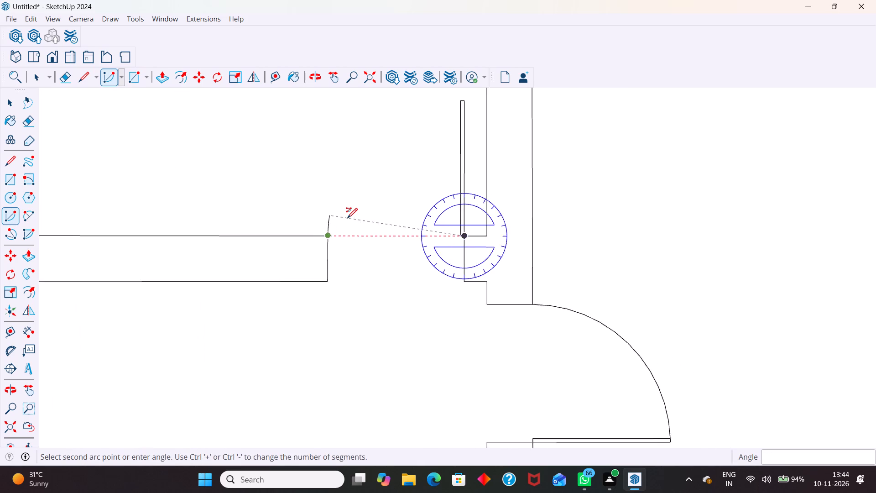
pyautogui.scroll(-3, 347, 218)
pyautogui.click(428, 143)
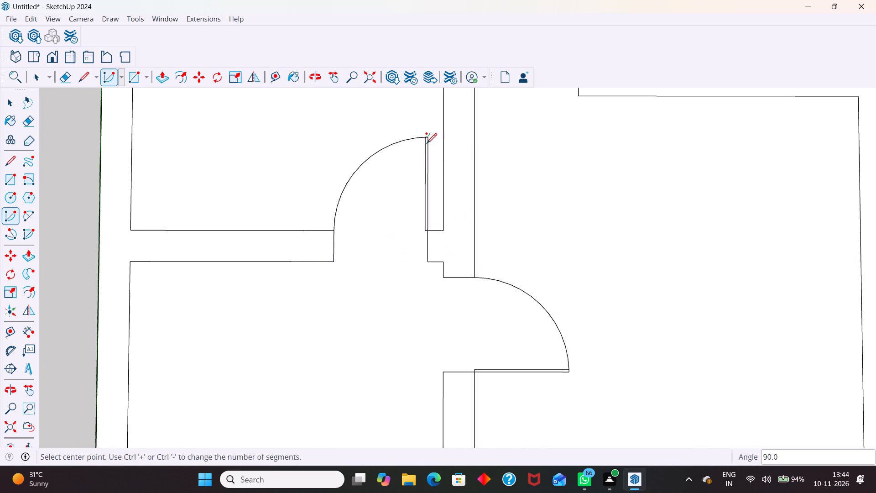
pyautogui.press('space')
pyautogui.scroll(-10, 323, 289)
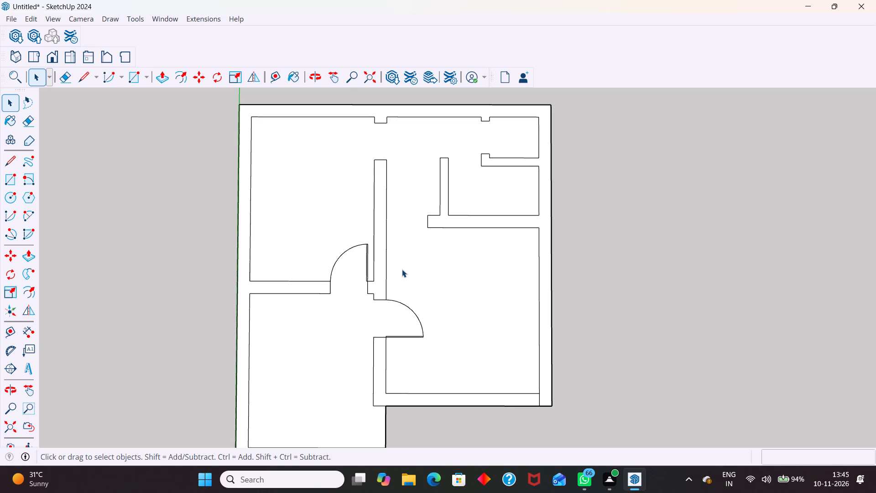
pyautogui.scroll(3, 365, 98)
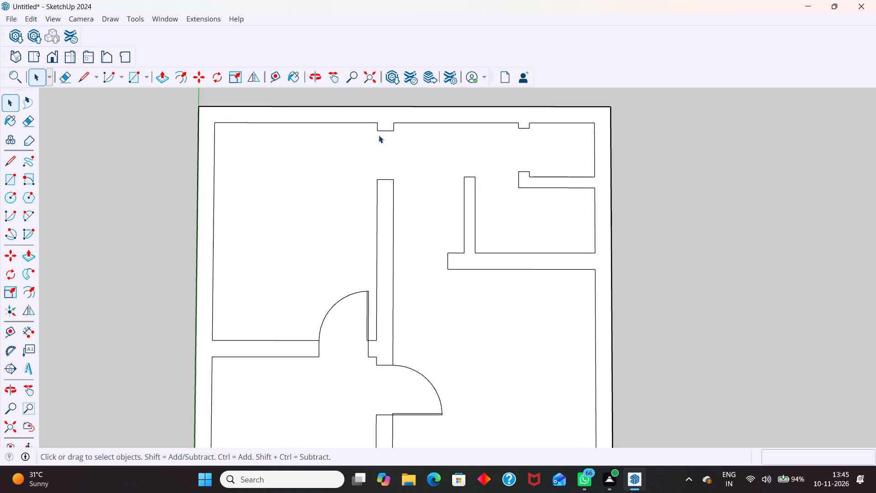
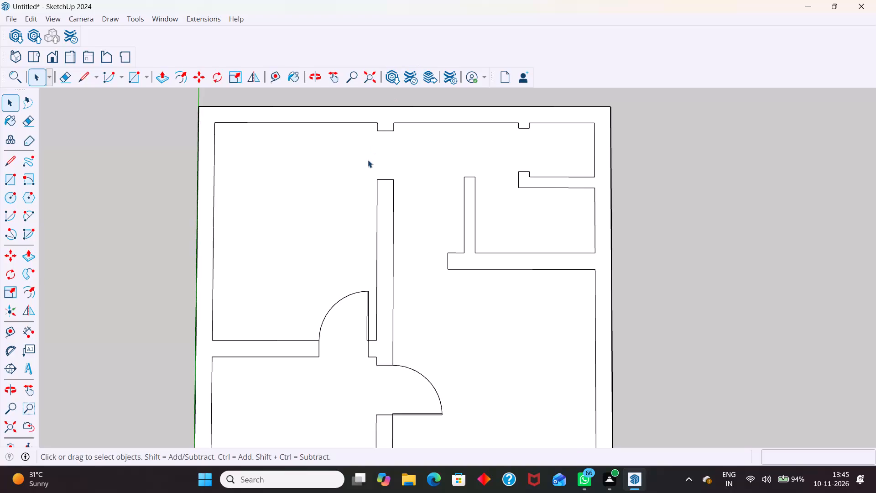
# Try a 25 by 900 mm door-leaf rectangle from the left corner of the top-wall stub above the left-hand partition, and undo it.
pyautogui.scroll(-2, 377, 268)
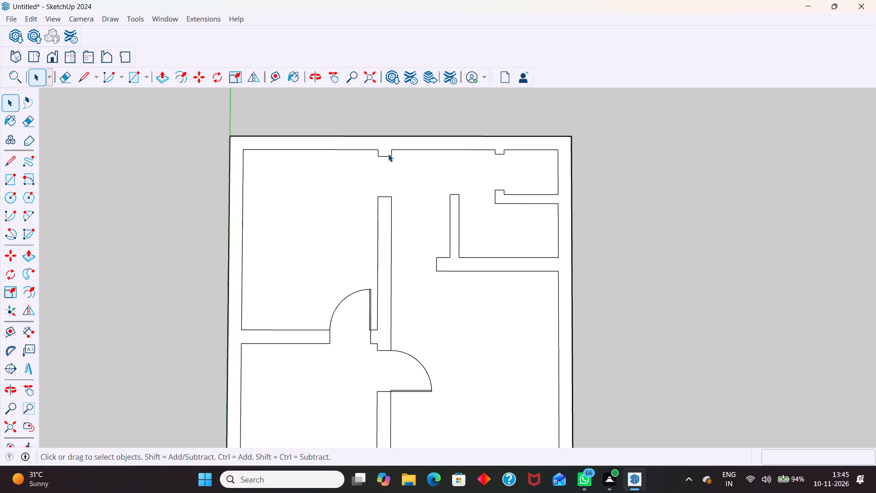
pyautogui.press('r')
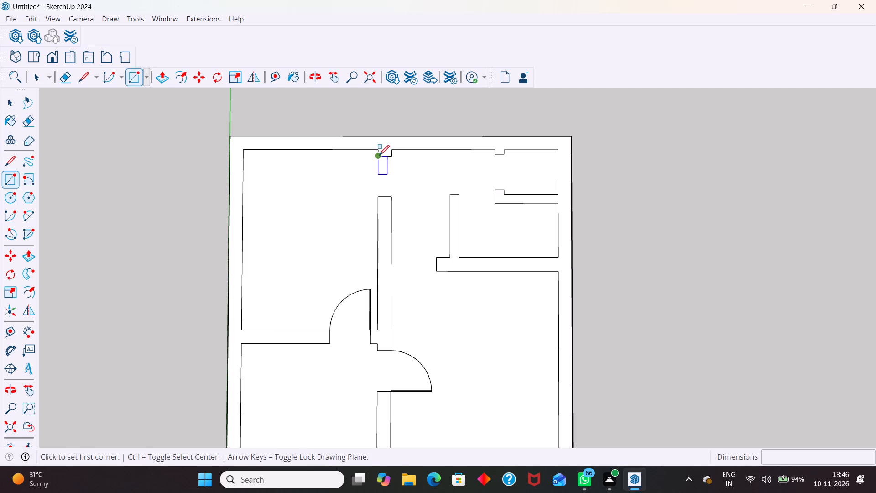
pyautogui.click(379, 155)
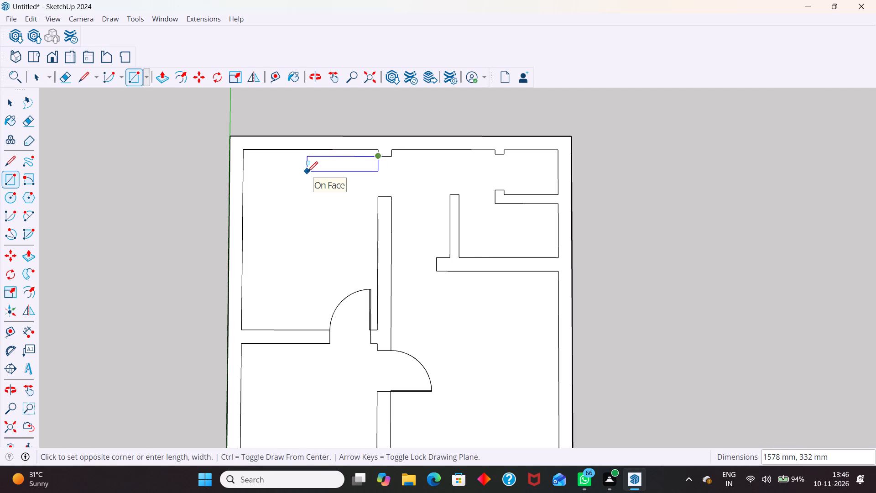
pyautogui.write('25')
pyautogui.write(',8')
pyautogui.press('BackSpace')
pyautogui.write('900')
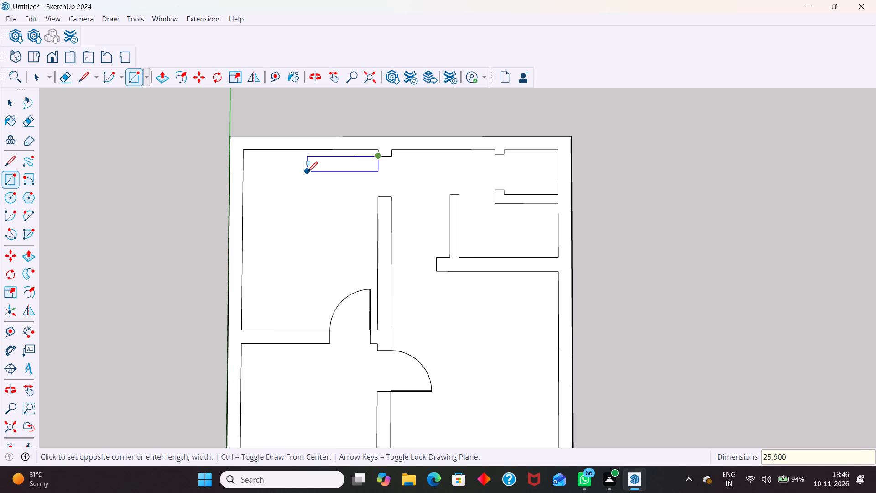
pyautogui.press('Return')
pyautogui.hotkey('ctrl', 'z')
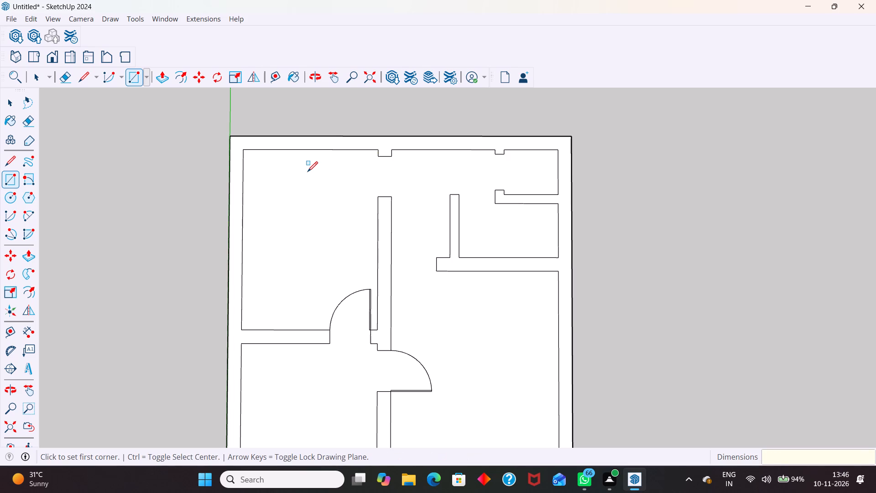
# Draw a 900 by 25 mm door-leaf rectangle from that top-wall stub's left corner into the upper left-hand room.
pyautogui.click(376, 155)
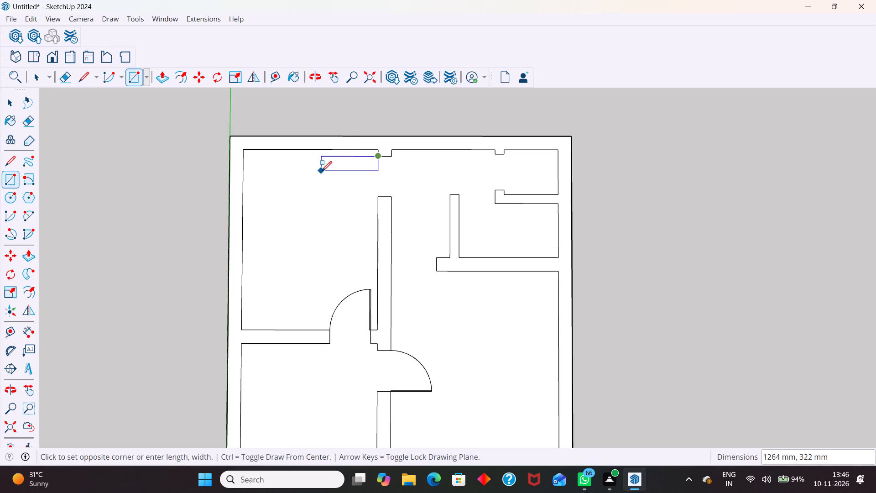
pyautogui.write('900')
pyautogui.write(',25')
pyautogui.press('Return')
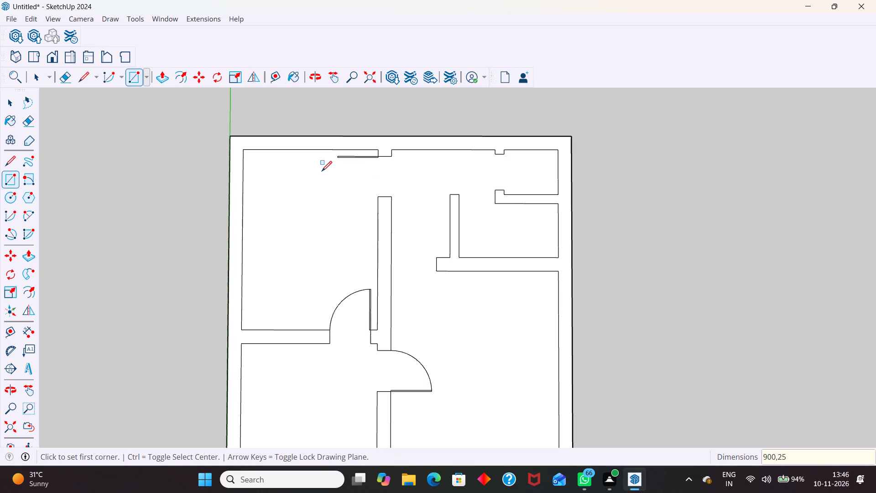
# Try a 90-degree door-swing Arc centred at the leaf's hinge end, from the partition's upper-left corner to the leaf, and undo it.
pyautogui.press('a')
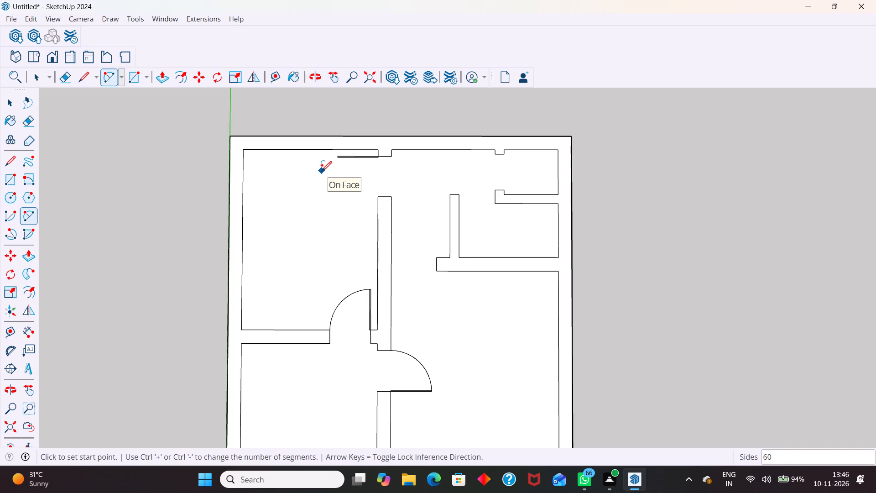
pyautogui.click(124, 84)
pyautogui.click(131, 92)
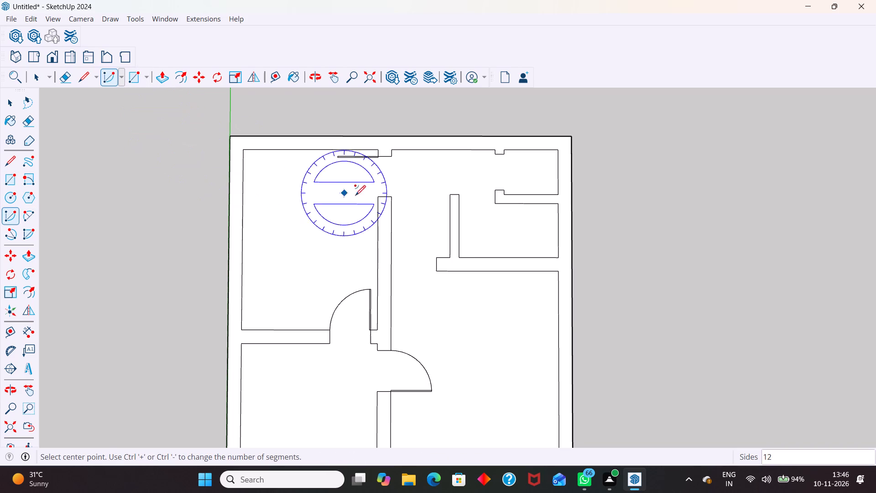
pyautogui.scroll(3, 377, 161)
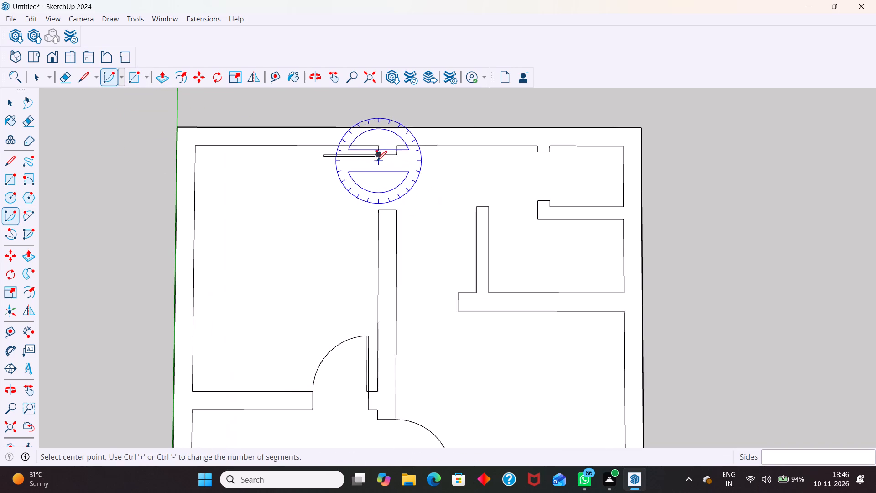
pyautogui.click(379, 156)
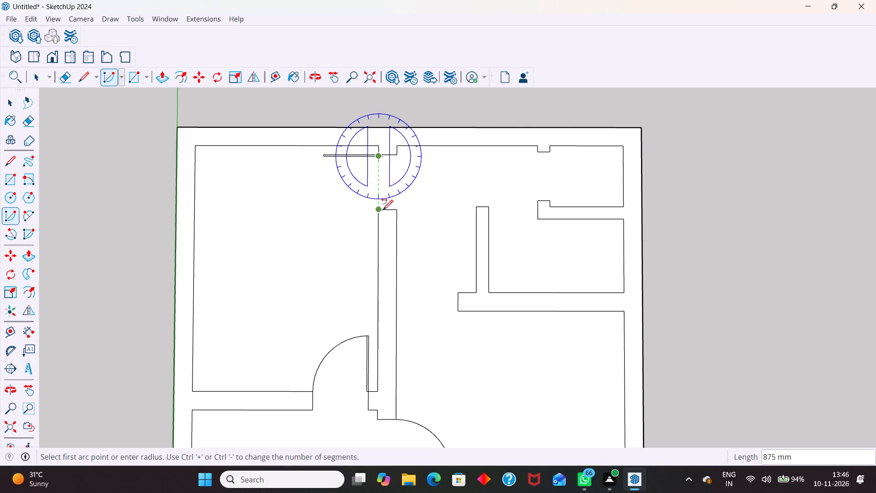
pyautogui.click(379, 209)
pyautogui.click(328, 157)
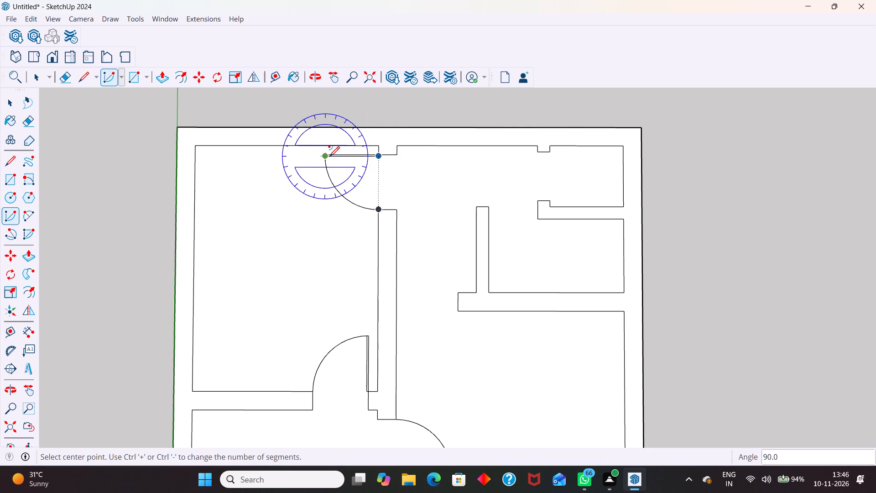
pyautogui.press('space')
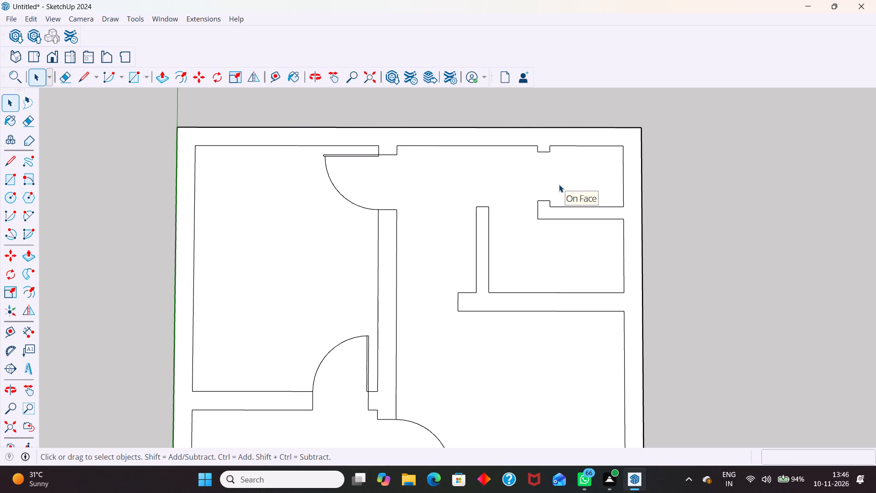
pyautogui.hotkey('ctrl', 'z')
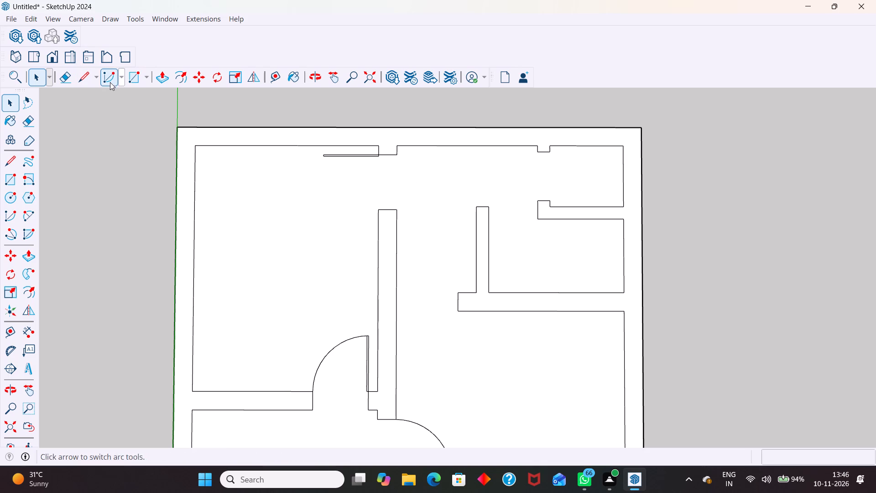
# Draw a 90-degree door-swing Arc centred on the top-wall stub's lower-left corner, from the left-hand partition's upper-left corner to the leaf's free end.
pyautogui.click(121, 76)
pyautogui.click(123, 90)
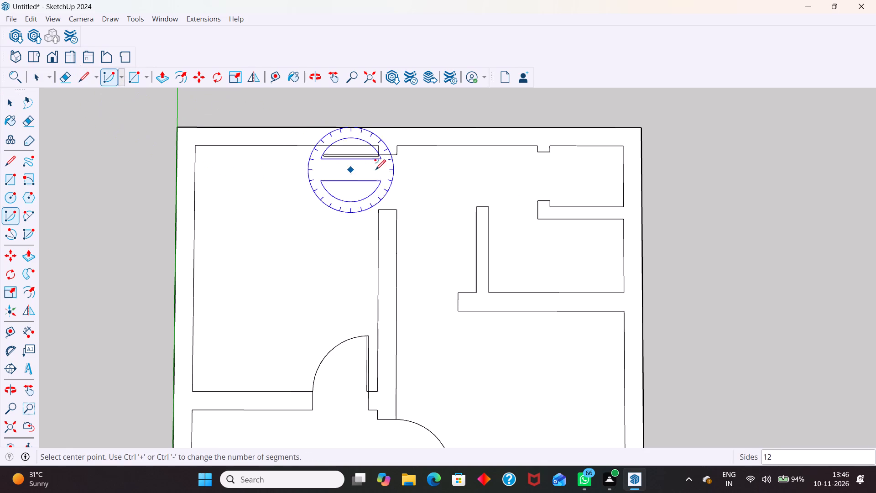
pyautogui.scroll(7, 394, 174)
pyautogui.click(372, 147)
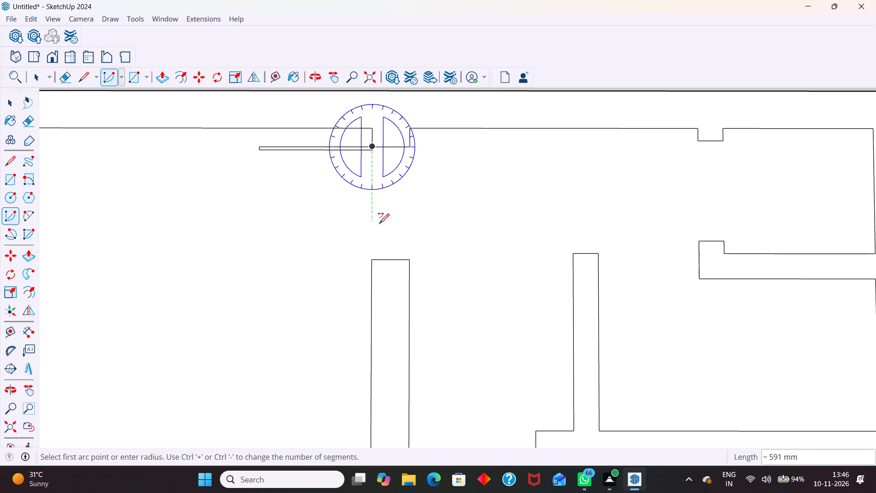
pyautogui.click(372, 261)
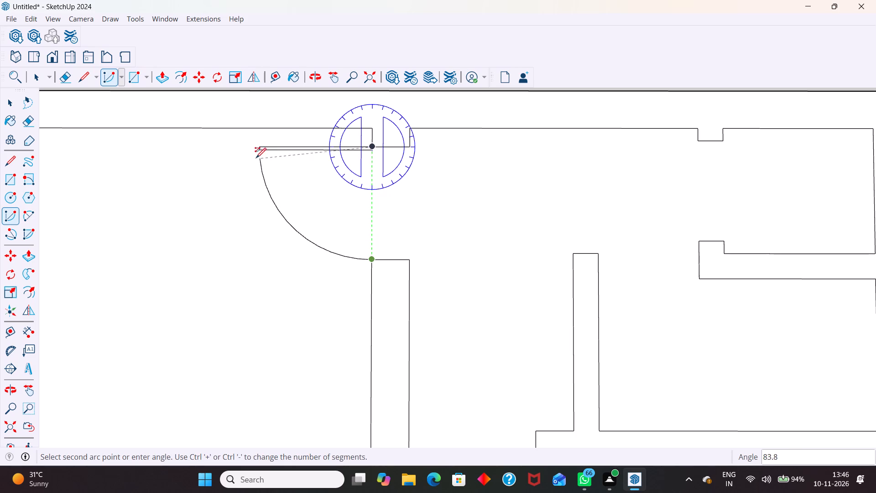
pyautogui.click(258, 147)
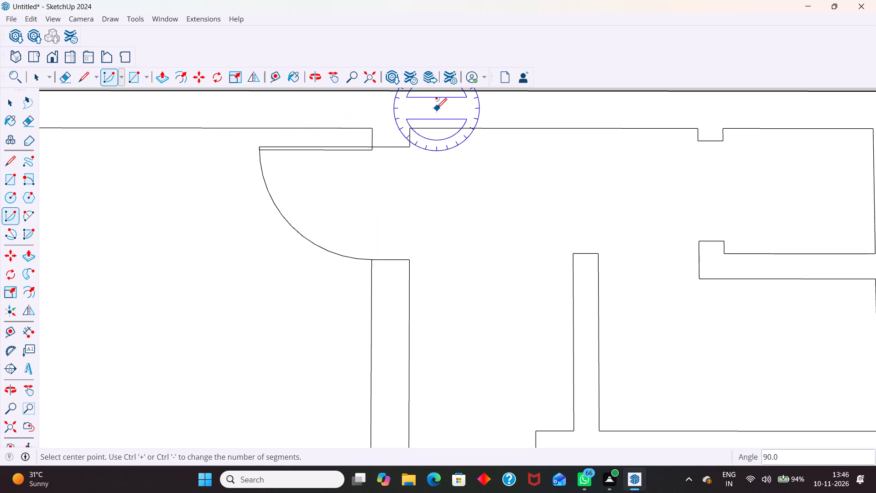
pyautogui.scroll(-10, 396, 206)
pyautogui.press('space')
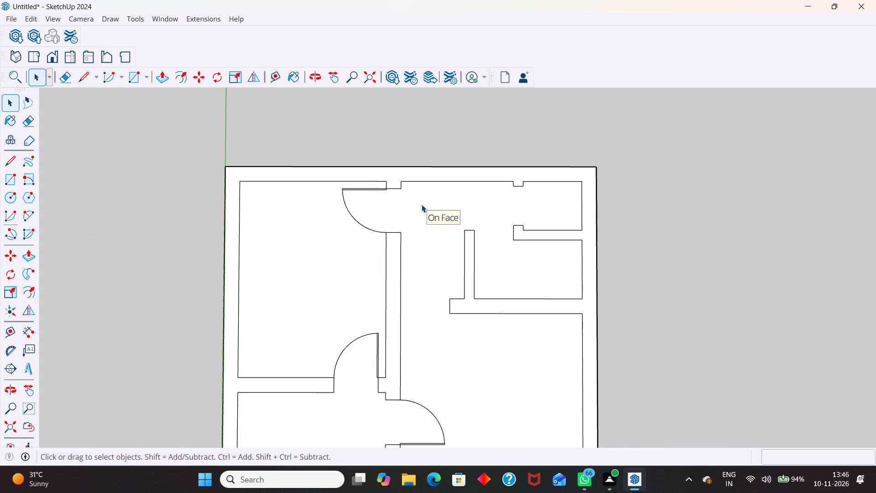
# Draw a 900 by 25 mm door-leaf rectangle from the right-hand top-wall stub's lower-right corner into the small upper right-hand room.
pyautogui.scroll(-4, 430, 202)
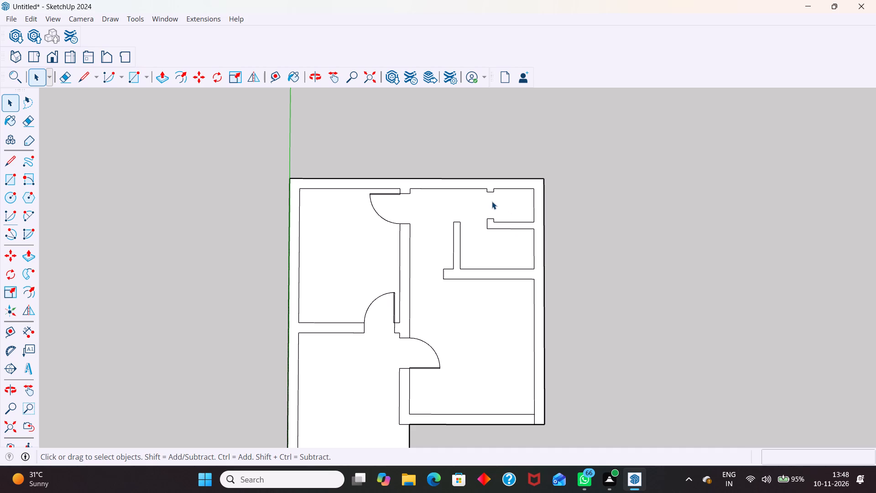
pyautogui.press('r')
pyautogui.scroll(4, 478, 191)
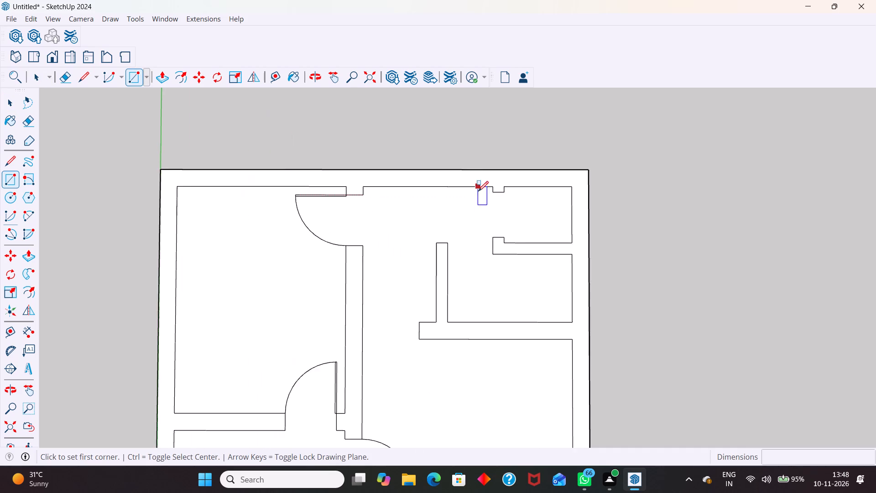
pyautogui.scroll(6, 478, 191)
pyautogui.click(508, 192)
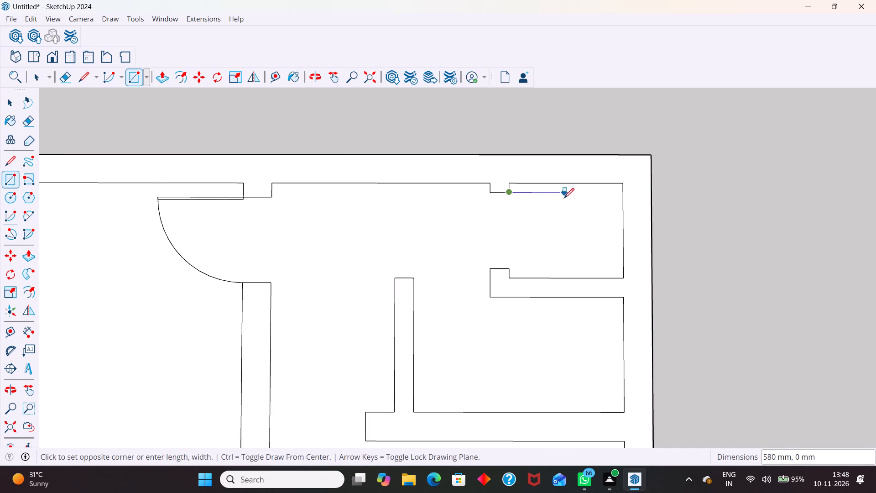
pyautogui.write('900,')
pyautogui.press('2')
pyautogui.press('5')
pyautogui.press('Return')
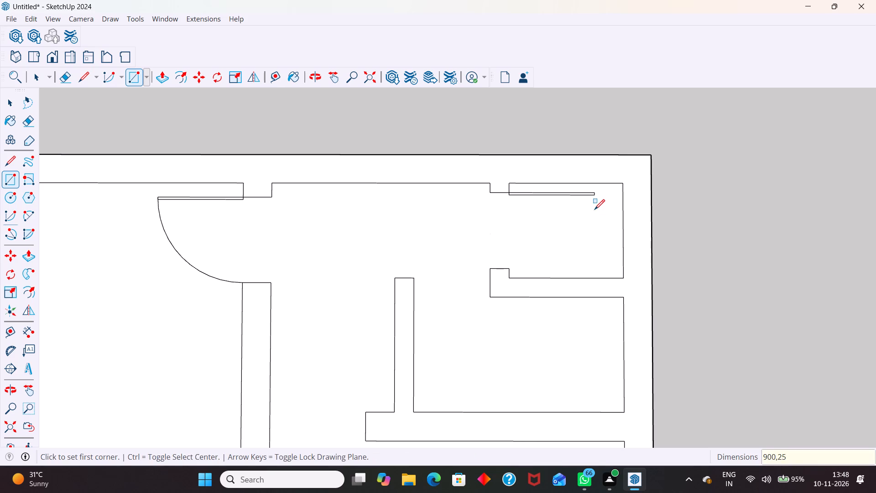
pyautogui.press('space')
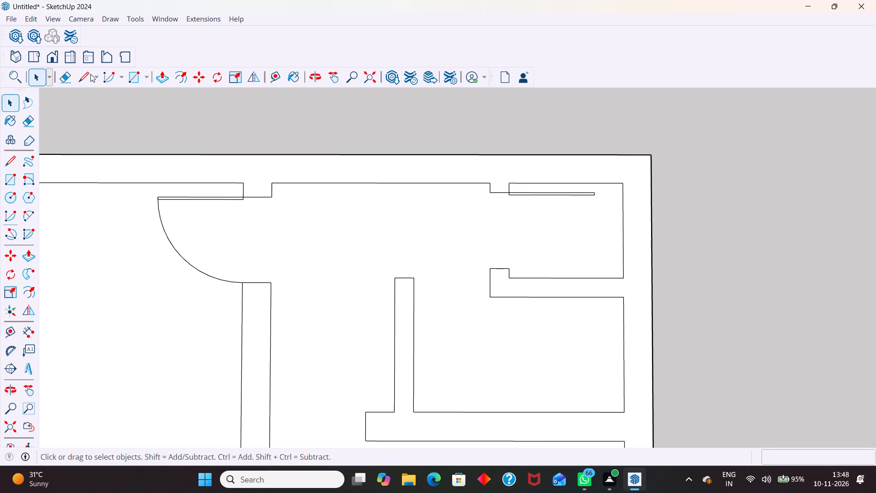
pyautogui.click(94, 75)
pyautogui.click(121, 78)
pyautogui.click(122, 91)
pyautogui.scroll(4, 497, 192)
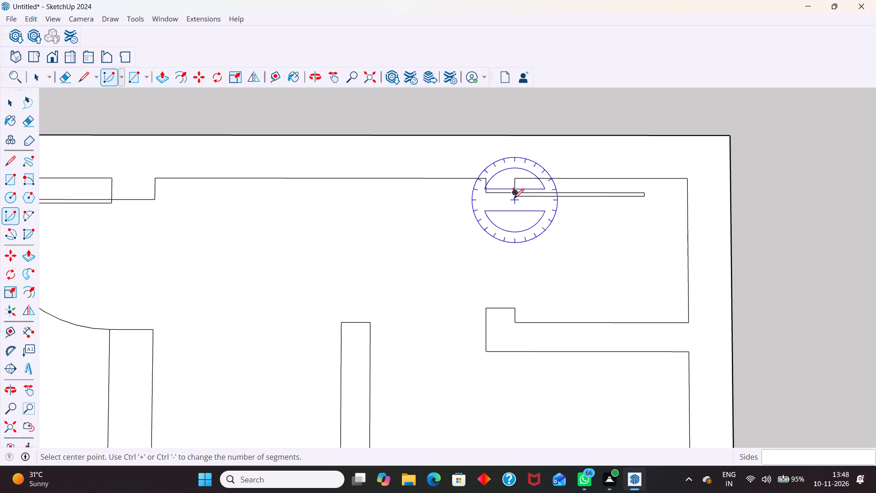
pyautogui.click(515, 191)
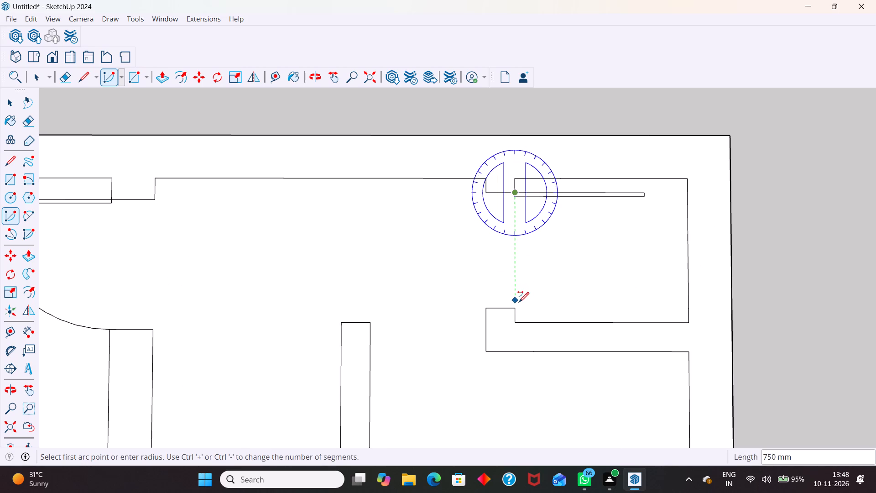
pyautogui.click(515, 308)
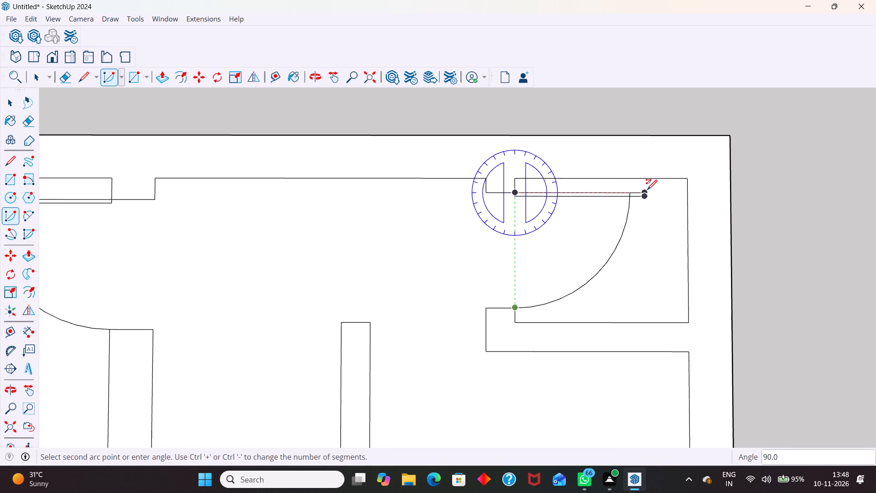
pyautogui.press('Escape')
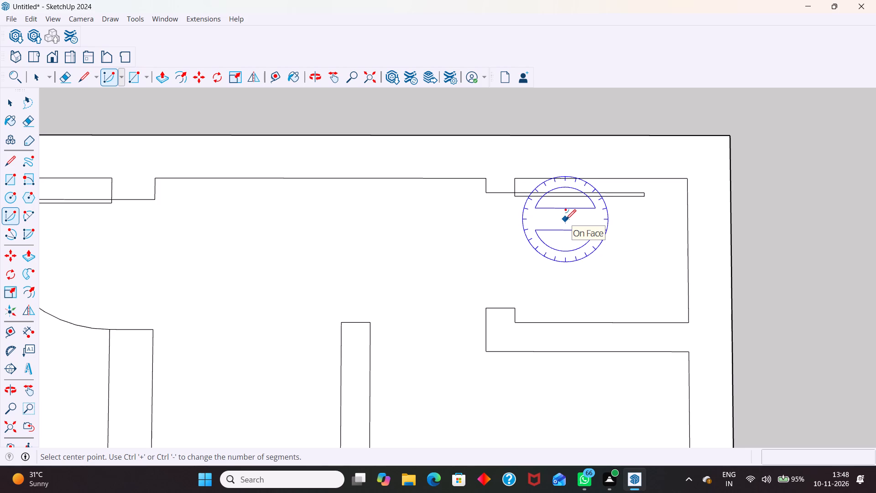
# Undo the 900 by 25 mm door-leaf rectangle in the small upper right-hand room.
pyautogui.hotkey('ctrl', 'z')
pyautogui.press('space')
# Draw an 800 by 25 mm door-leaf rectangle from the right-hand top-wall stub's lower-right corner into the small upper right-hand room.
pyautogui.press('r')
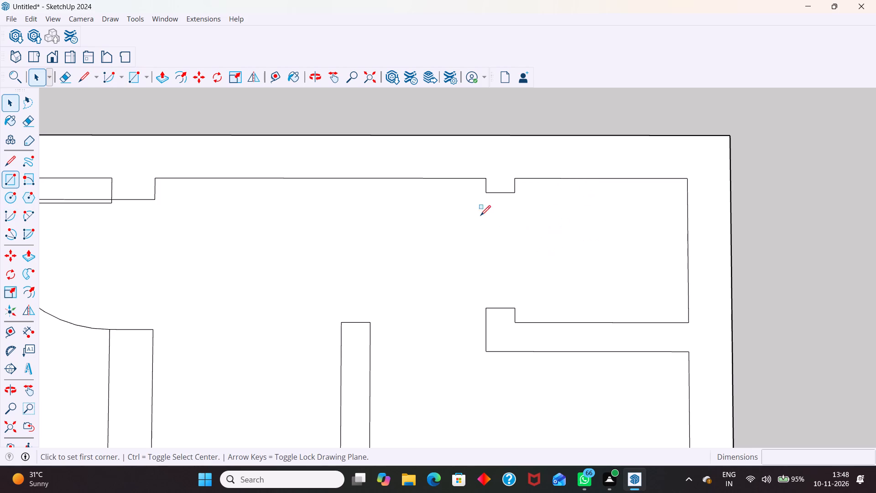
pyautogui.click(514, 194)
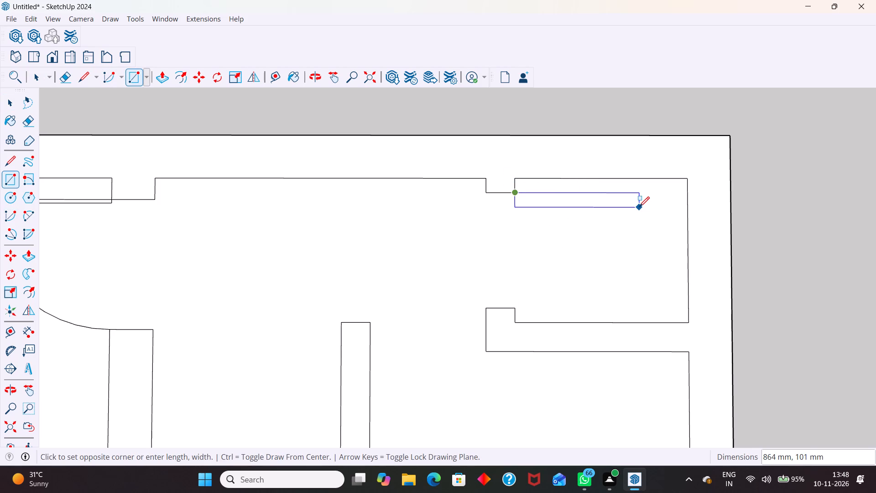
pyautogui.press('8')
pyautogui.write('00')
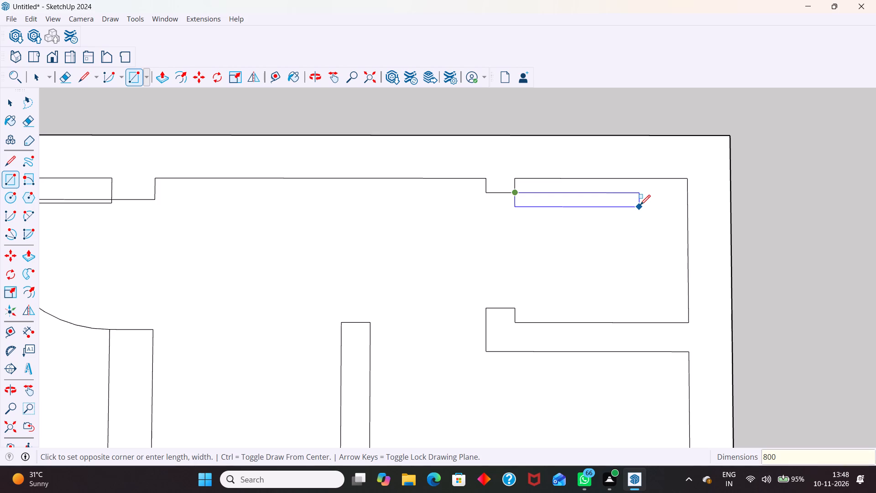
pyautogui.write(',2')
pyautogui.press('5')
pyautogui.press('Return')
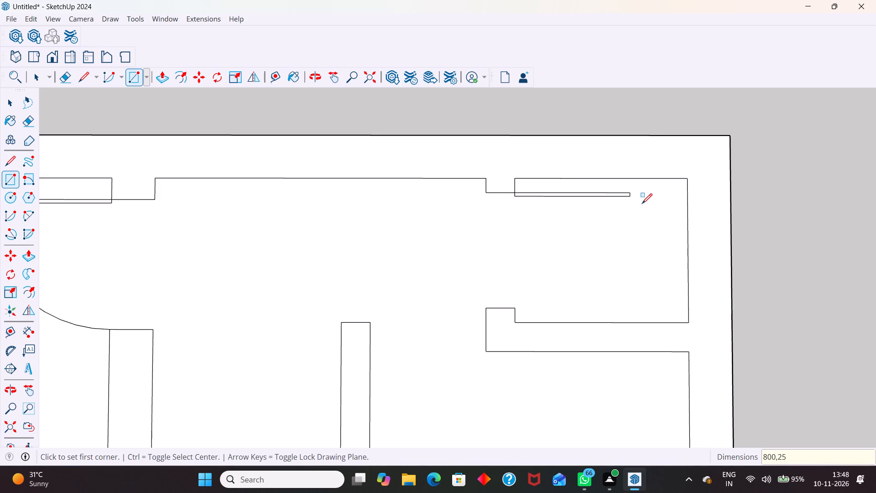
# Draw a quarter-circle door-swing Arc centred on the right-hand top-wall stub's lower-right corner, from the opposite jamb's corner to the 800 mm leaf's free end.
pyautogui.press('space')
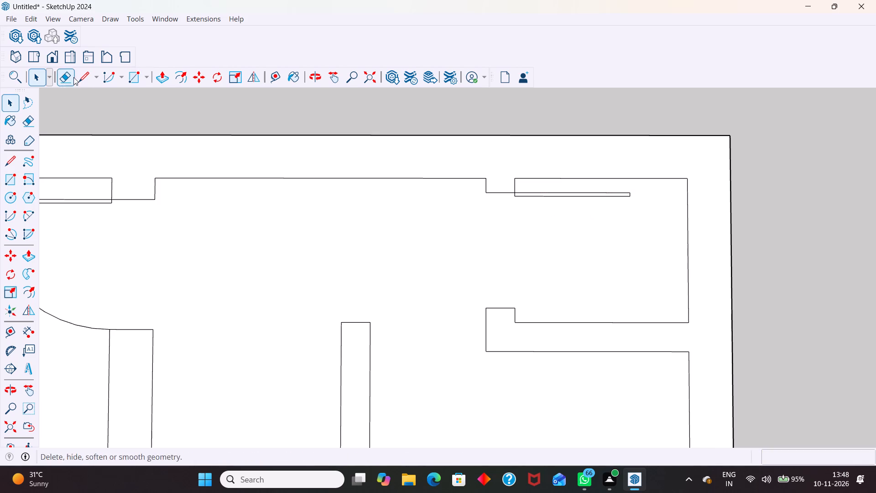
pyautogui.click(123, 74)
pyautogui.click(121, 89)
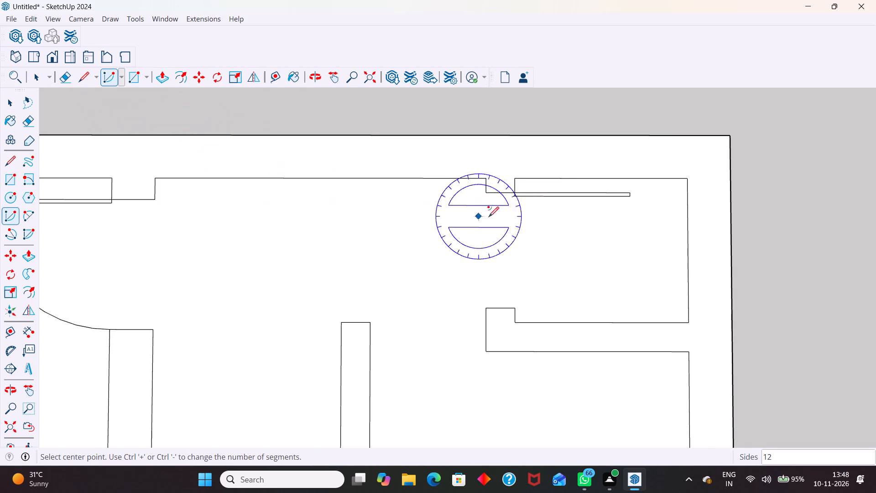
pyautogui.click(515, 193)
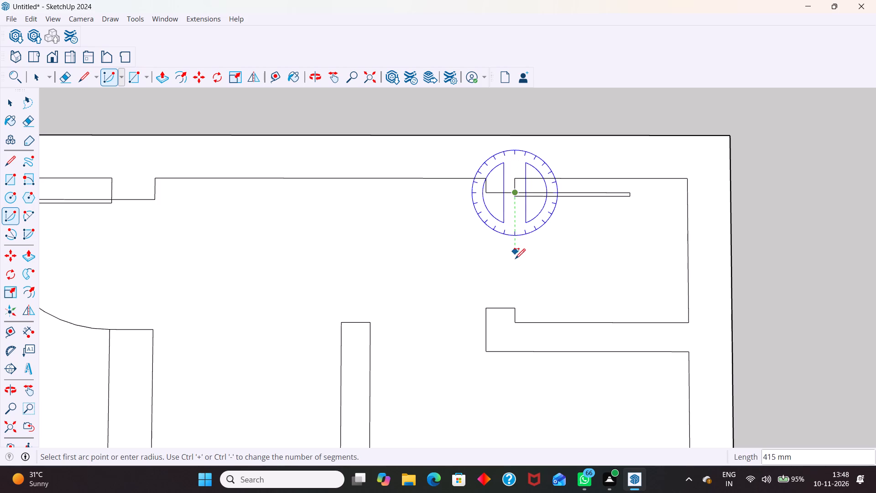
pyautogui.click(516, 309)
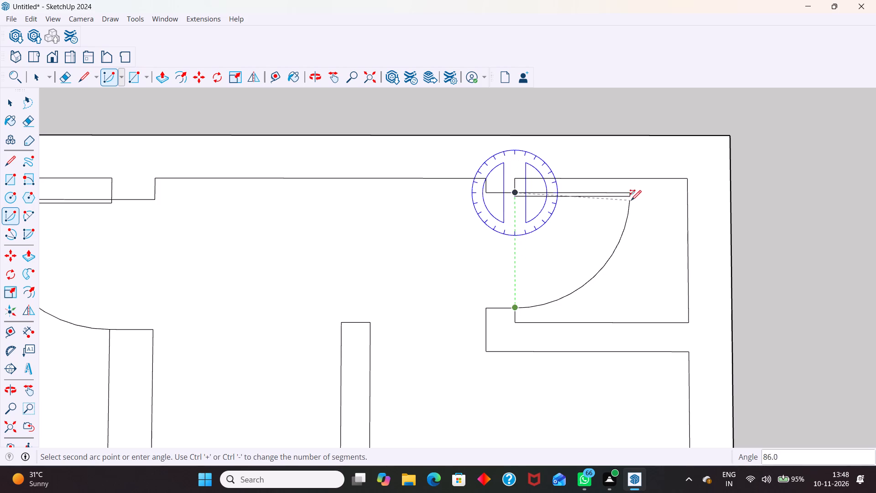
pyautogui.click(631, 193)
pyautogui.press('space')
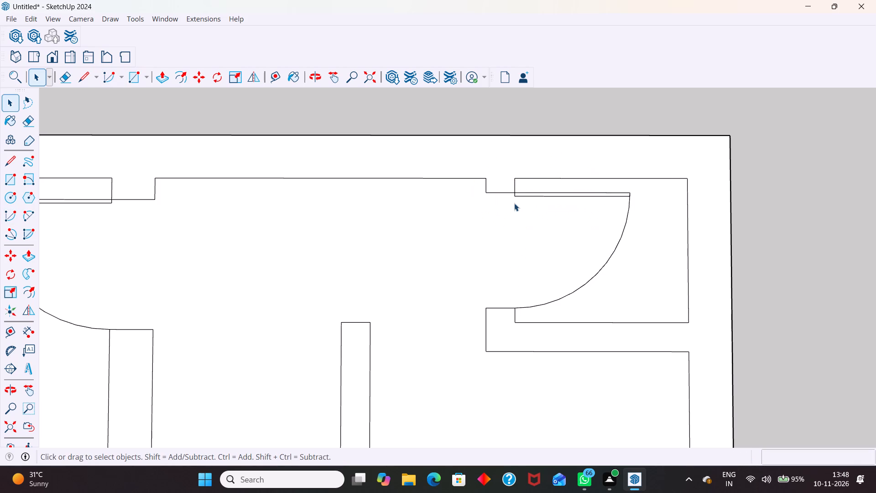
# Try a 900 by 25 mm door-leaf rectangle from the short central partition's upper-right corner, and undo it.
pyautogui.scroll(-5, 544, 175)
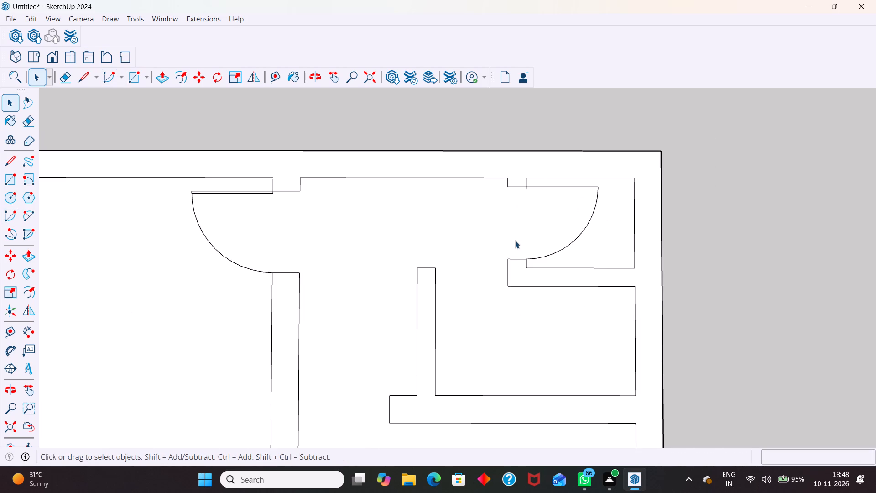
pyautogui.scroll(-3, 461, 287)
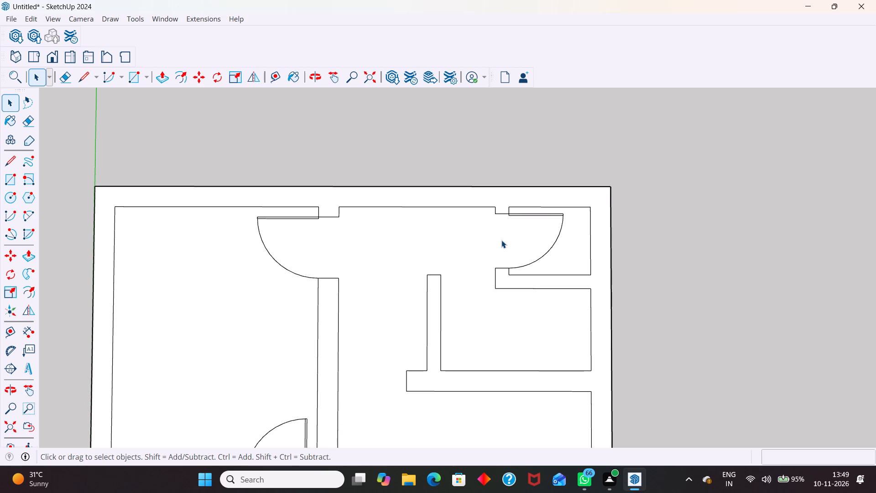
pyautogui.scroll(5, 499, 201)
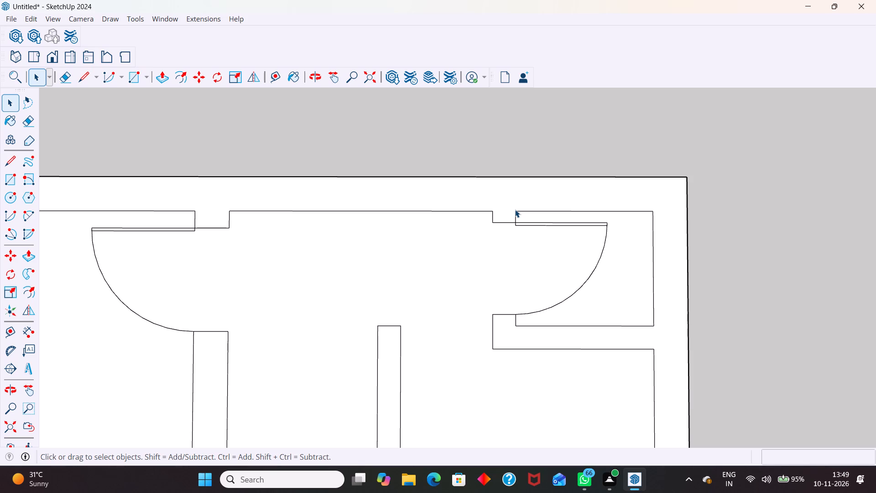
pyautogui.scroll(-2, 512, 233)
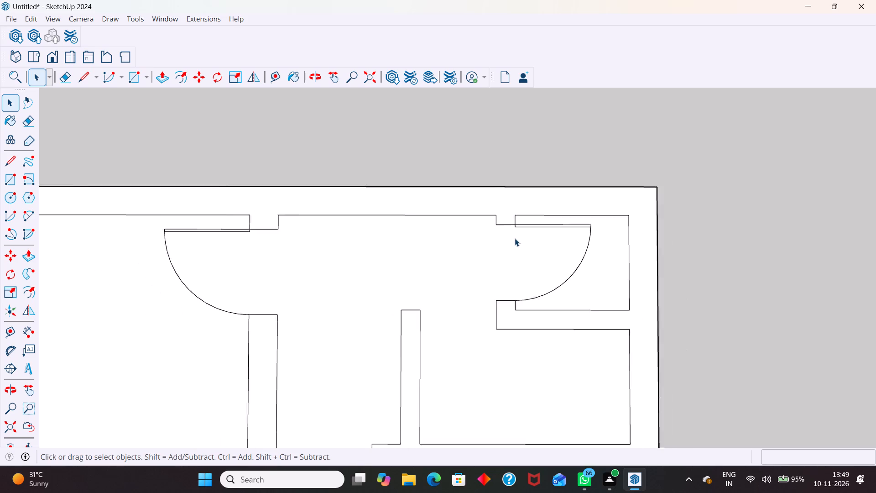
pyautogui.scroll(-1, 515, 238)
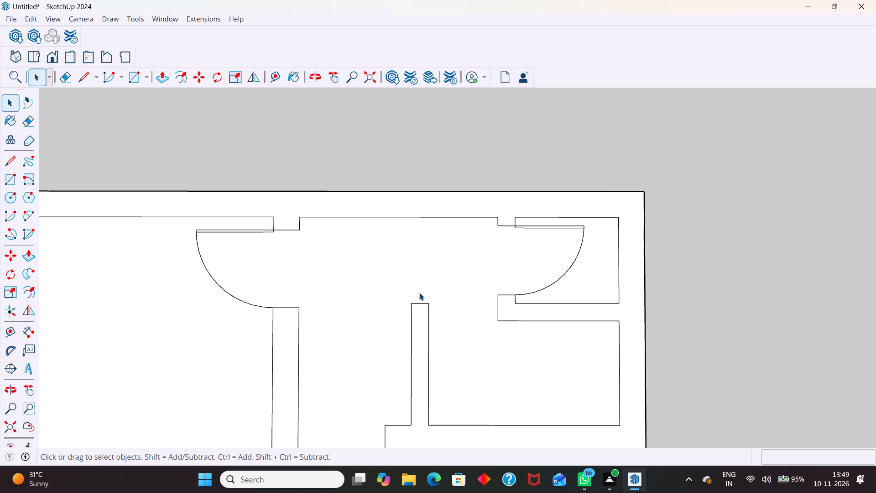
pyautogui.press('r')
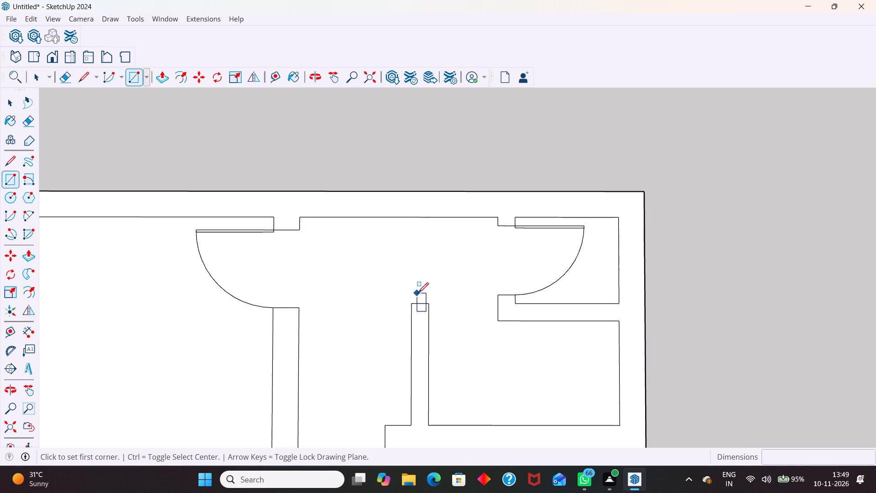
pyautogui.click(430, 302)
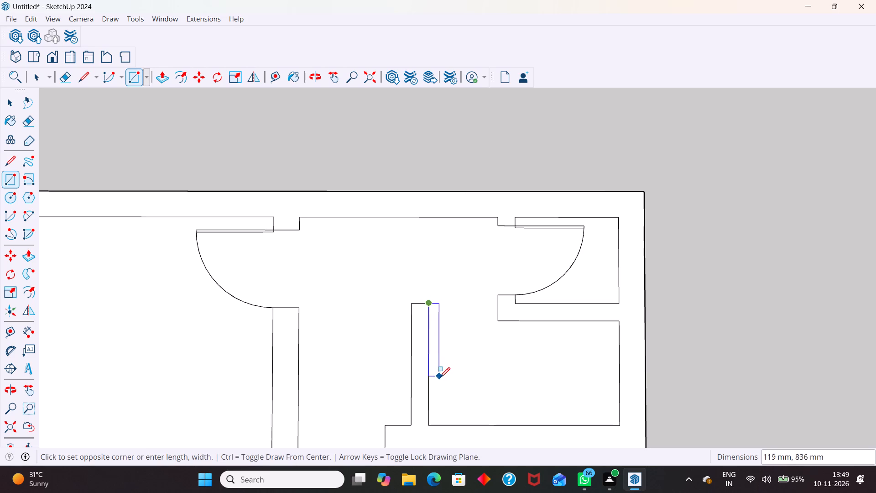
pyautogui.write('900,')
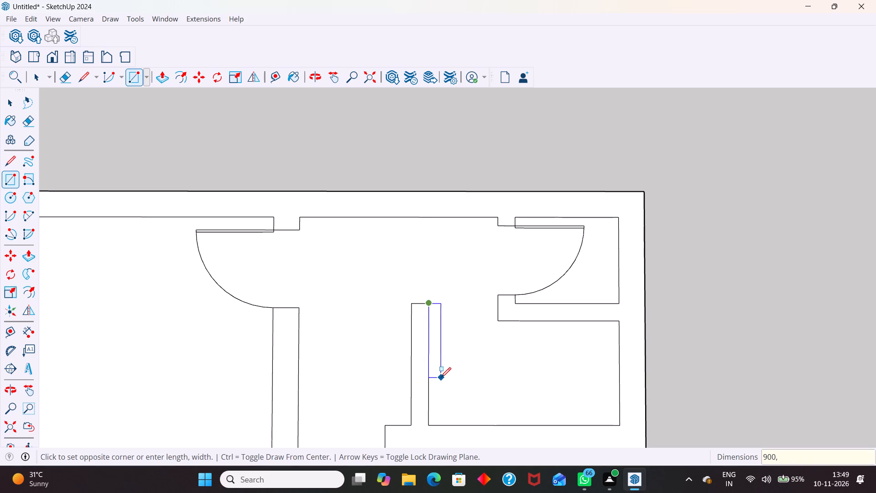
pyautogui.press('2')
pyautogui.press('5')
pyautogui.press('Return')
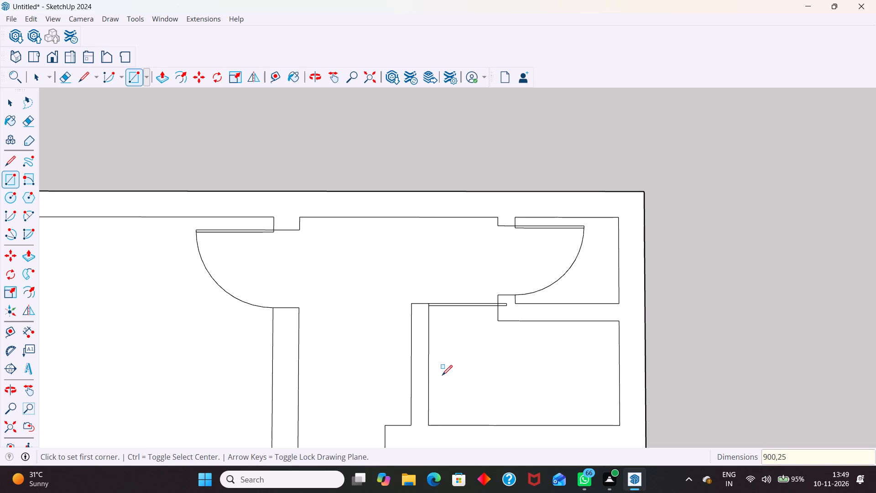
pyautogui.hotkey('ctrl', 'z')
# Draw a 25 by 800 mm door-leaf rectangle from the short central partition's upper-right corner down along its right-hand face.
pyautogui.press('r')
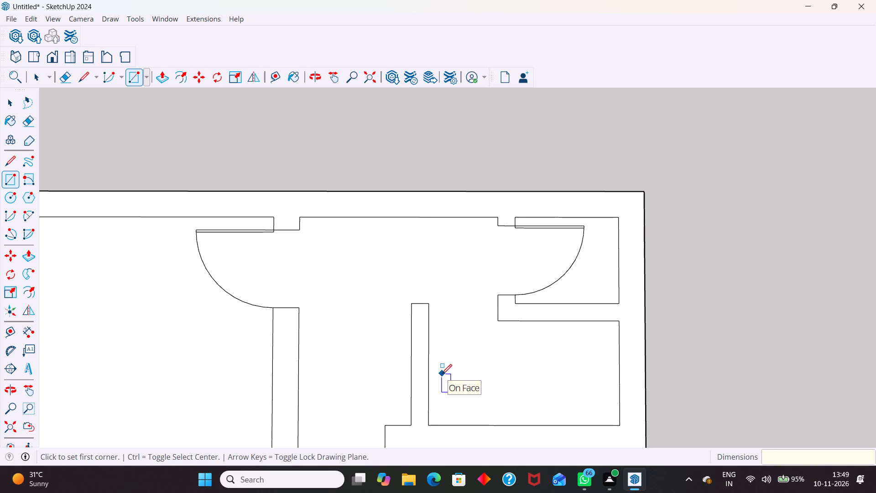
pyautogui.click(430, 306)
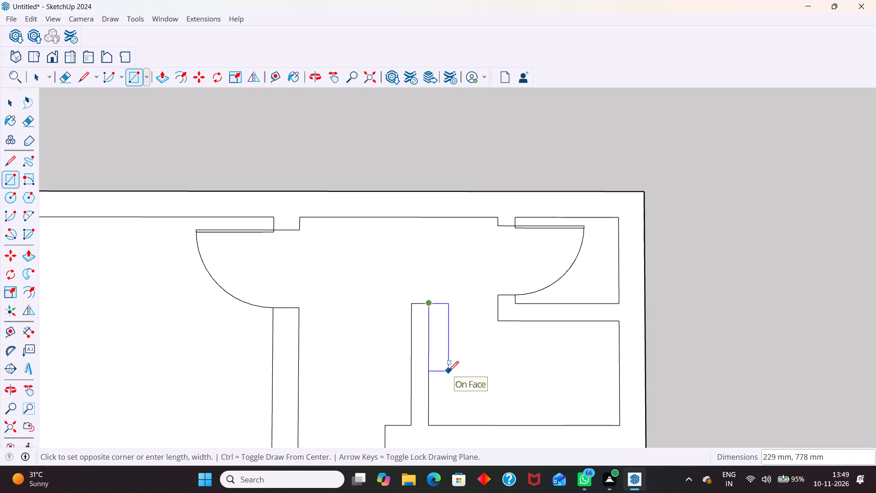
pyautogui.write('25,')
pyautogui.write('800')
pyautogui.press('Return')
pyautogui.press('space')
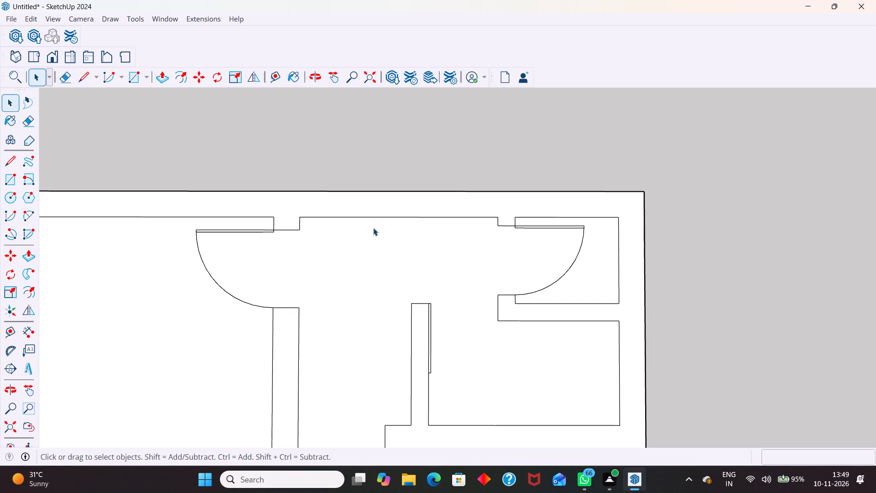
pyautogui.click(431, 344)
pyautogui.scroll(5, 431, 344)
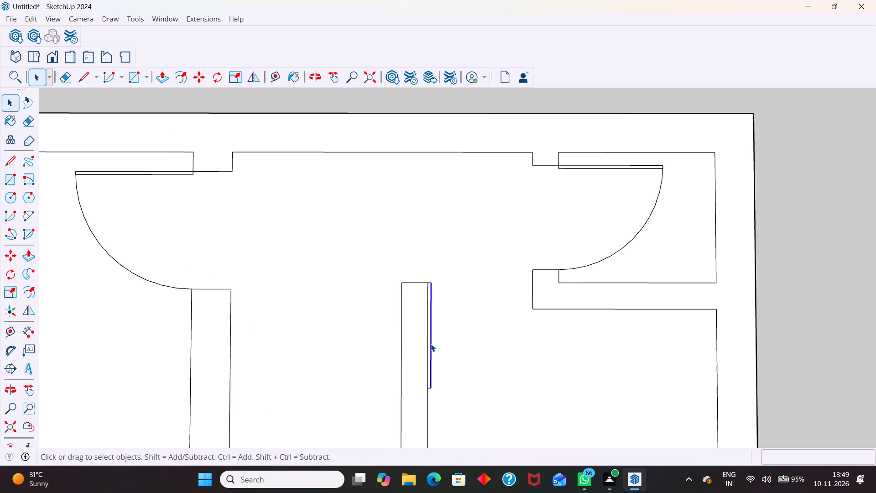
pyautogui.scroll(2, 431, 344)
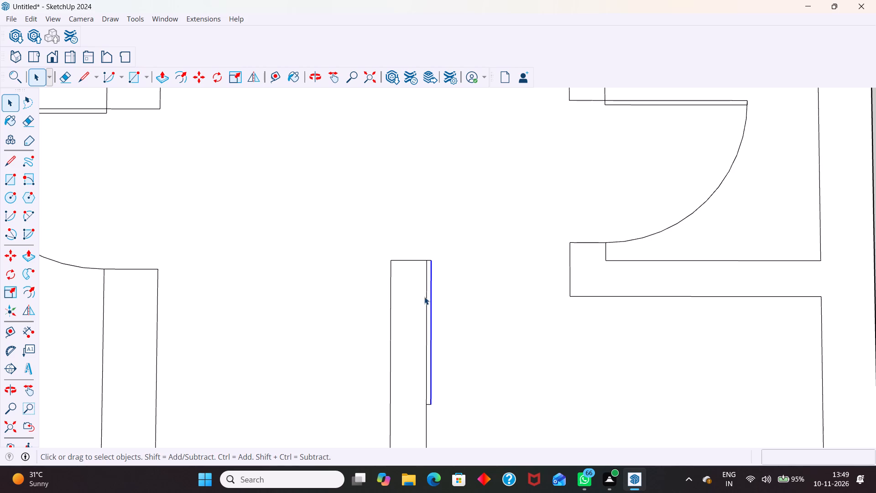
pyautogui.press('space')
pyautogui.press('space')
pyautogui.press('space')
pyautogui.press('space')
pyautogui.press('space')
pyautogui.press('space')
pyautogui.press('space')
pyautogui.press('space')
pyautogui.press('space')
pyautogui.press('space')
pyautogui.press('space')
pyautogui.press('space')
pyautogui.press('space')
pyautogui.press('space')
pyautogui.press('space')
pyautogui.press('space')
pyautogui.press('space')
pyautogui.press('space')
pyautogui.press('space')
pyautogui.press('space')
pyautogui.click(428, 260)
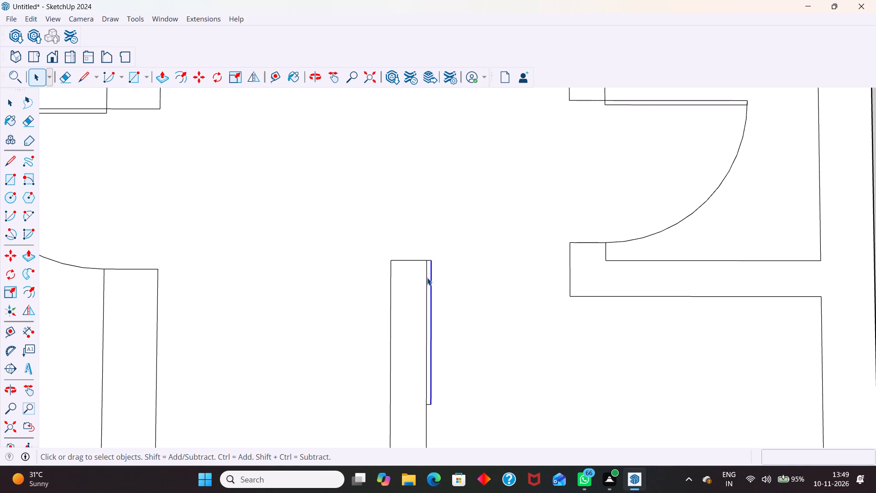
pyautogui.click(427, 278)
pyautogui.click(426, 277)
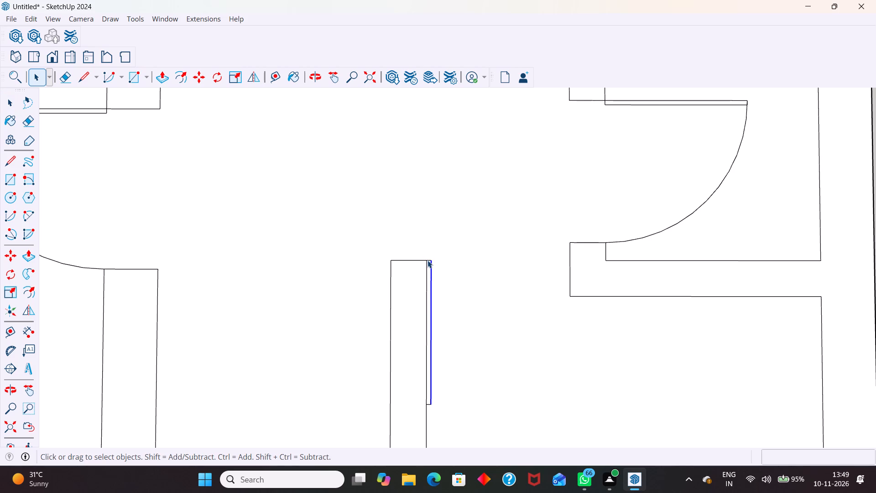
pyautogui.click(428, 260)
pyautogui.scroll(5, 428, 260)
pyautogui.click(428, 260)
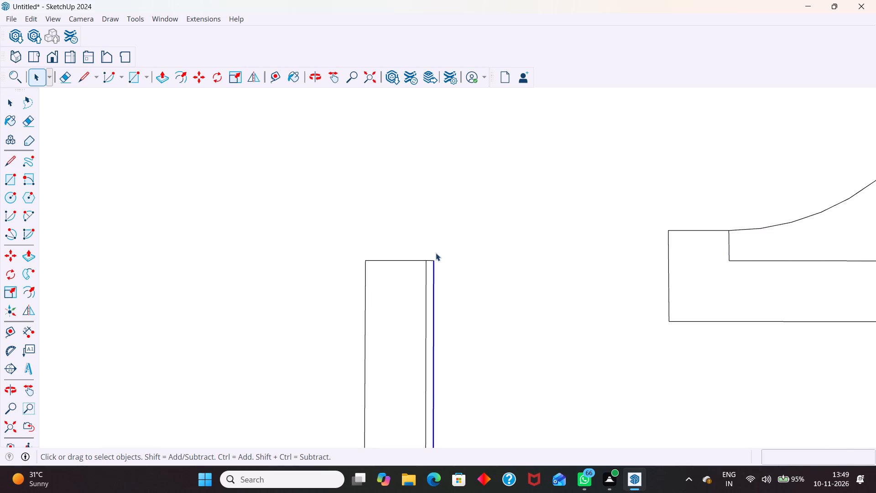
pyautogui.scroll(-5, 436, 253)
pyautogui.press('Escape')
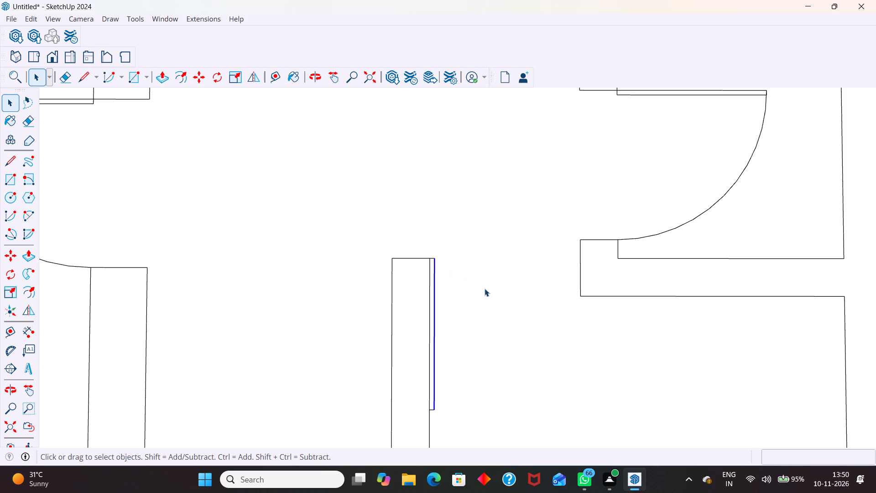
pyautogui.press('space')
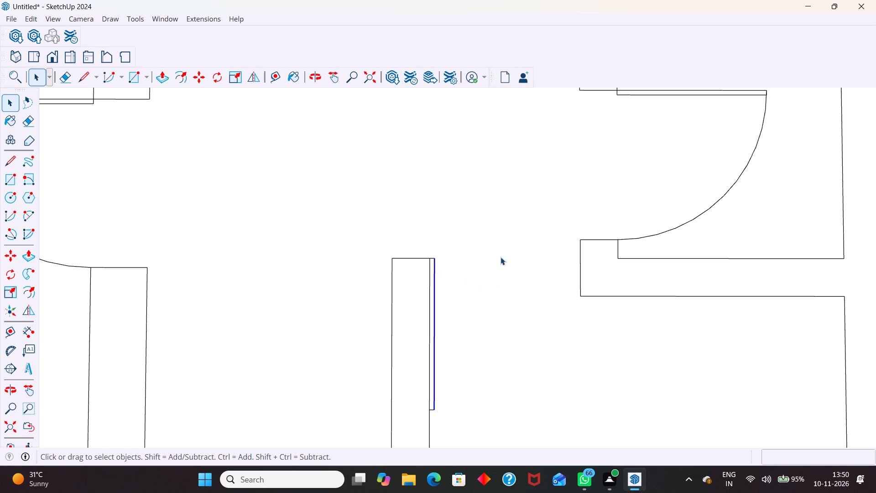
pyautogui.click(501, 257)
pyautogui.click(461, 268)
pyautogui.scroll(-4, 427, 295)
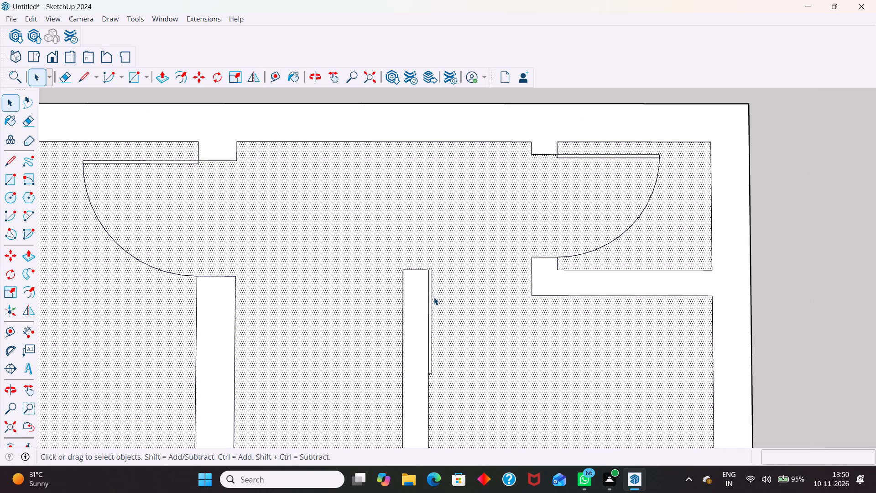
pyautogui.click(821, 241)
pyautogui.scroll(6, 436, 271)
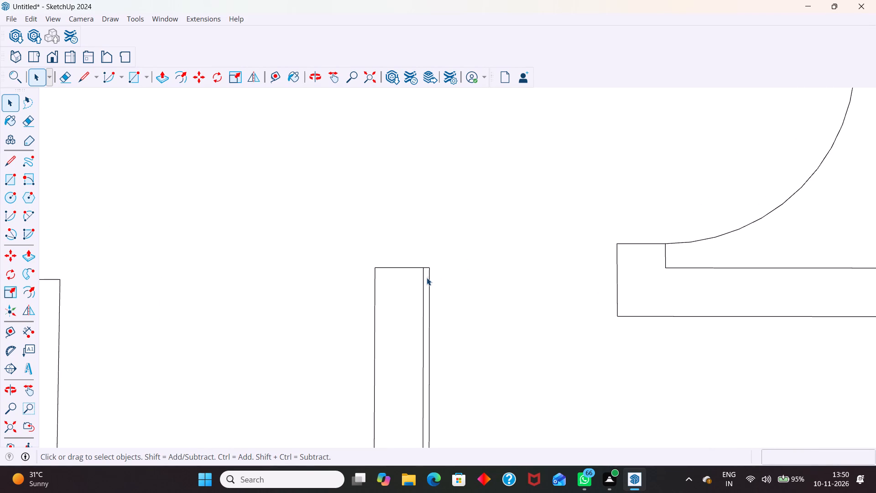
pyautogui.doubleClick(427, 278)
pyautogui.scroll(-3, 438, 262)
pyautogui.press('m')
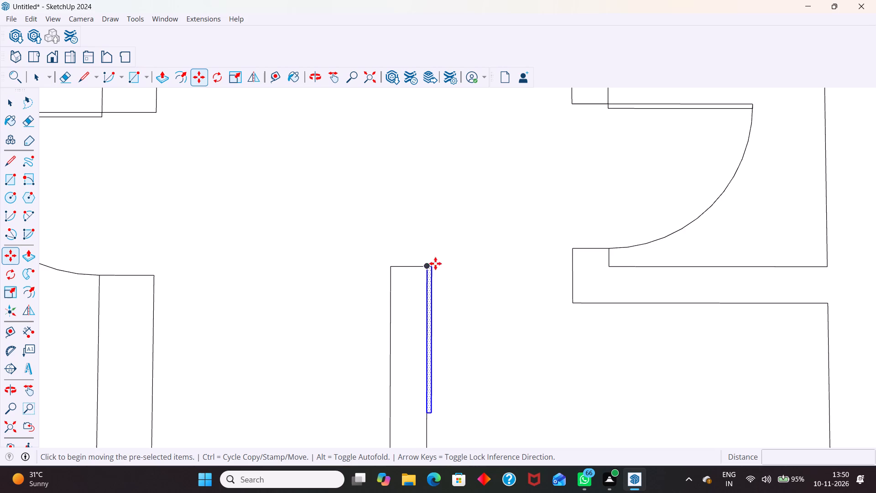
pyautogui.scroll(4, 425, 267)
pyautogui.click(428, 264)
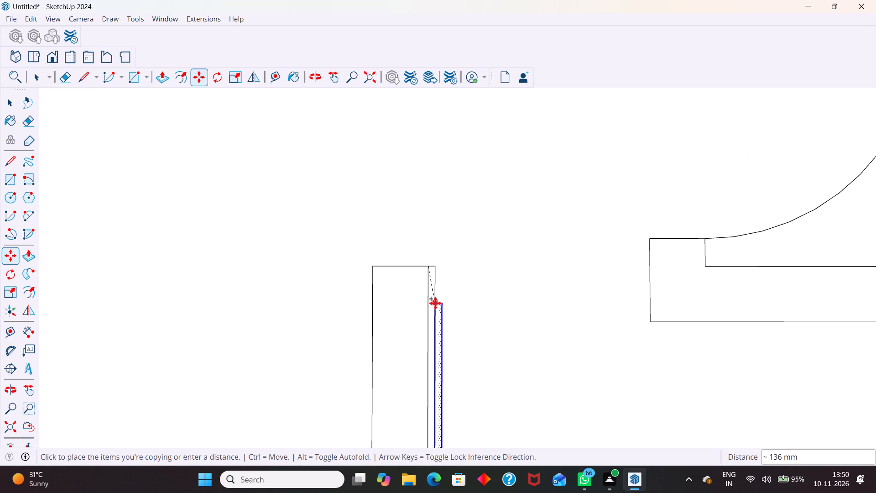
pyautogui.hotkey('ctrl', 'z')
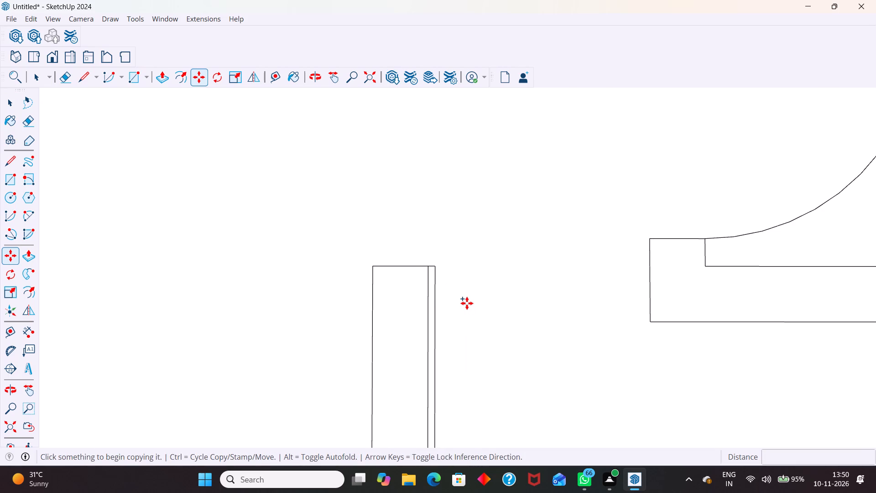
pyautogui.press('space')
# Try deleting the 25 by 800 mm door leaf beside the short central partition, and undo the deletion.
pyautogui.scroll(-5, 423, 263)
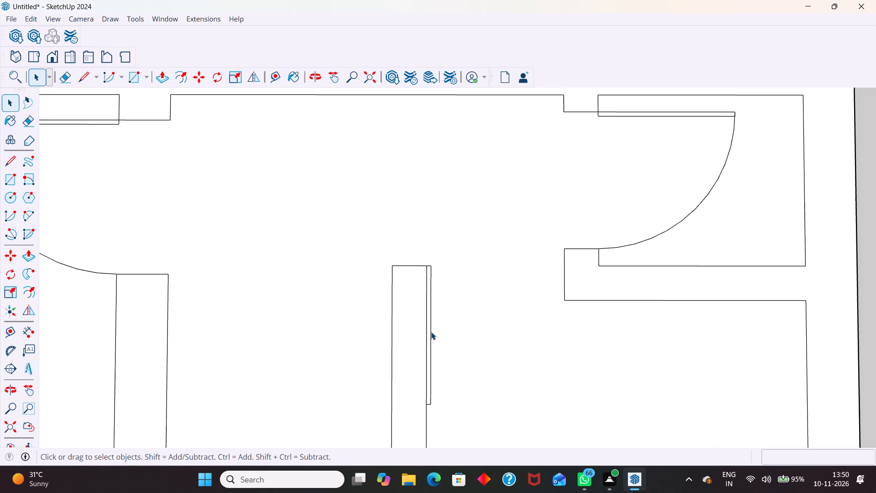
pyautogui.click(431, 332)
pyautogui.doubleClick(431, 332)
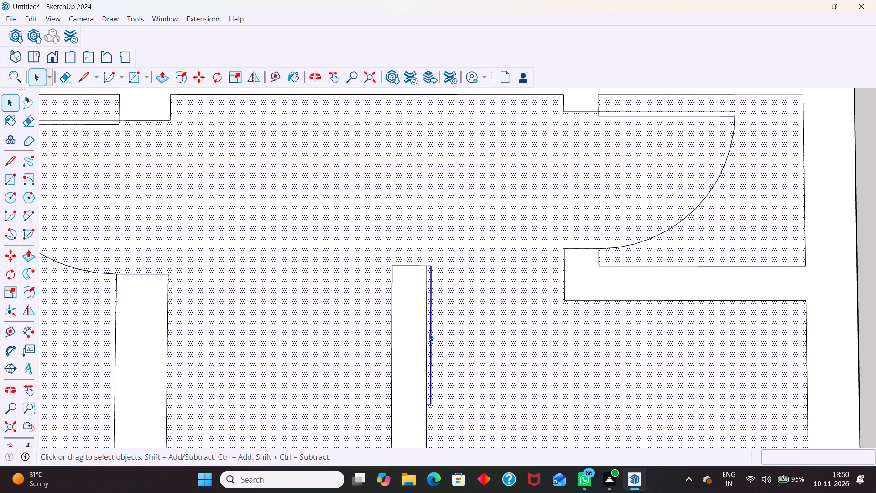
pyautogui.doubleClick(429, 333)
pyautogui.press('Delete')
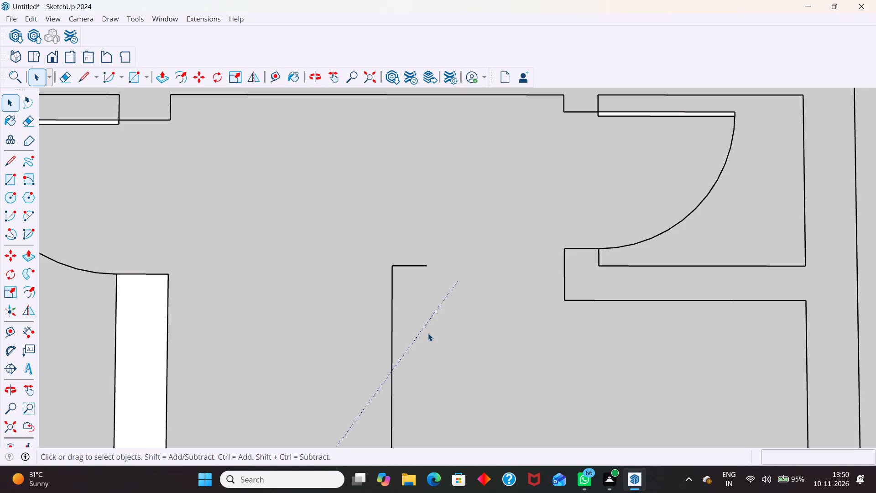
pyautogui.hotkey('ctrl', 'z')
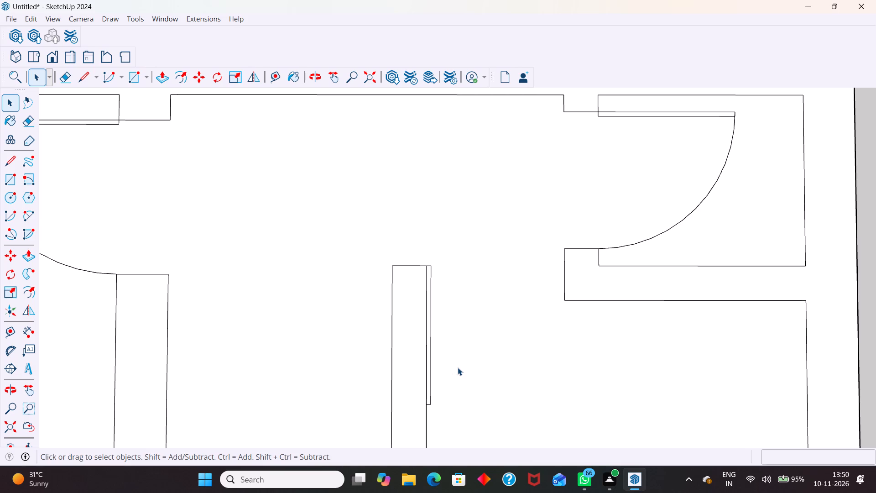
# Draw a 90-degree door-swing Arc centred on the short central partition's upper-right corner, from the opposite wall face to the leaf's lower free end.
pyautogui.click(120, 73)
pyautogui.click(126, 99)
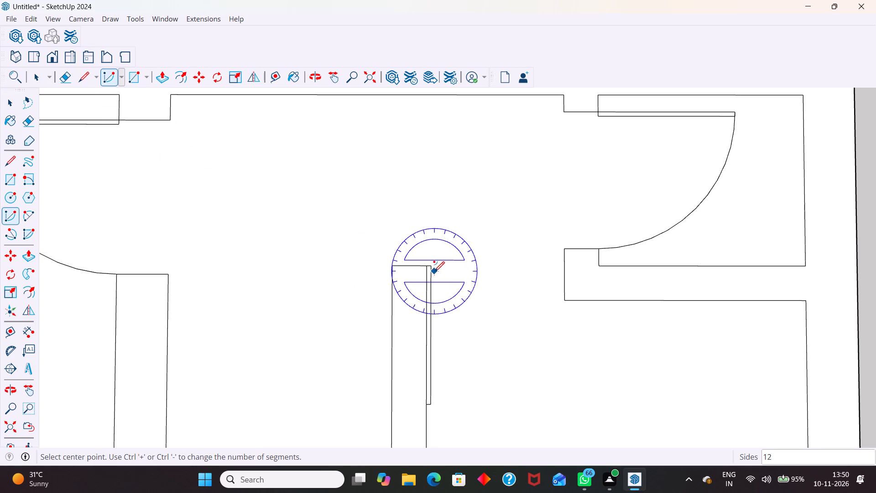
pyautogui.click(426, 267)
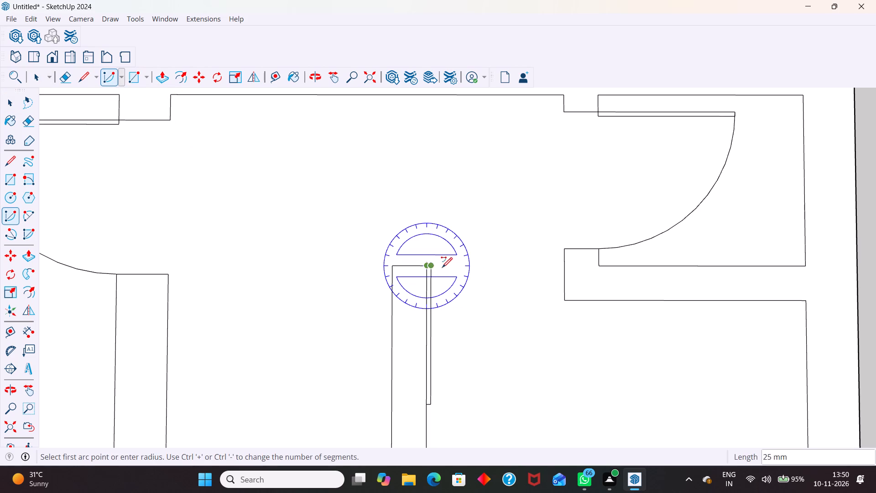
pyautogui.click(563, 267)
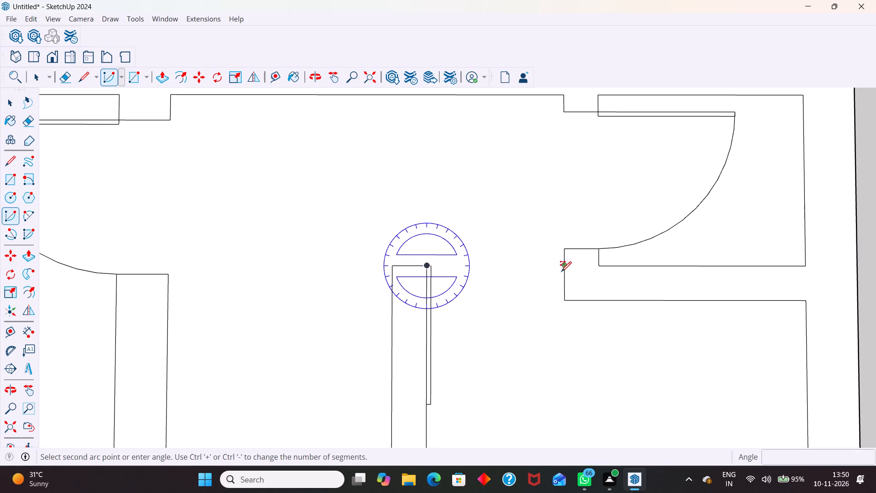
pyautogui.click(428, 404)
pyautogui.press('space')
pyautogui.scroll(-6, 459, 278)
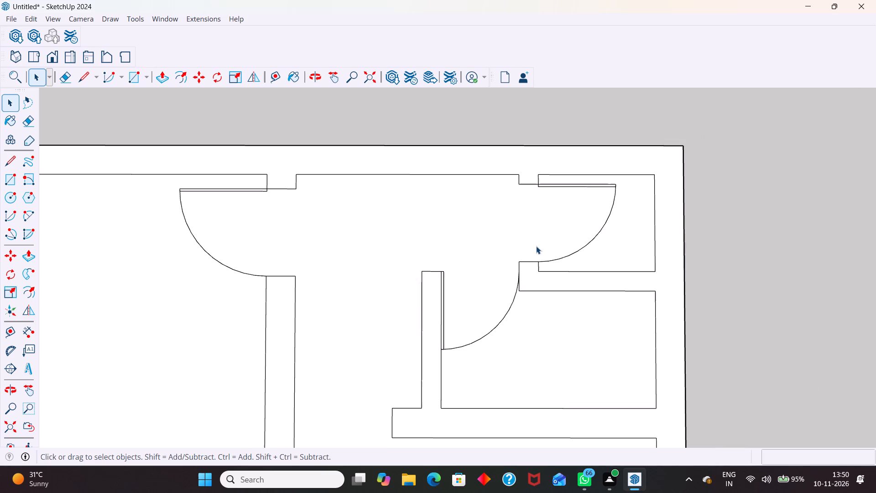
pyautogui.click(714, 180)
# Draw a 1200 by 300 mm window rectangle on the open floor of the lower-right room.
pyautogui.scroll(-6, 526, 204)
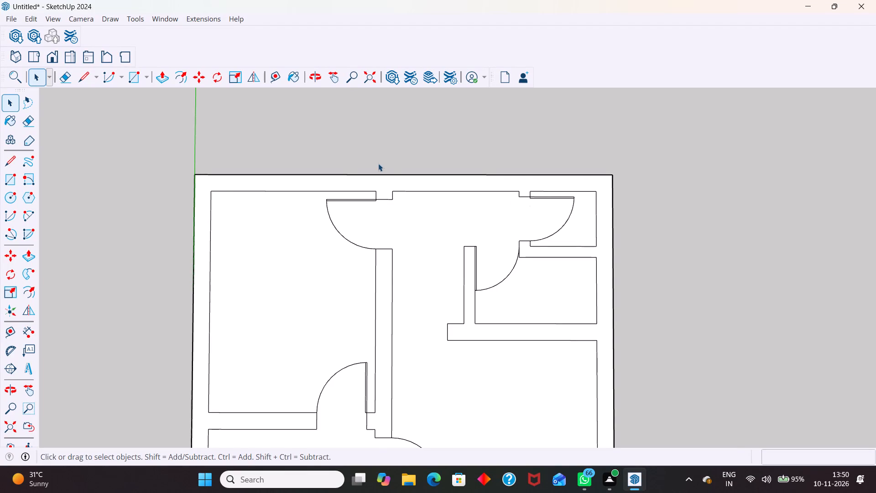
pyautogui.scroll(-4, 381, 177)
pyautogui.scroll(-3, 478, 190)
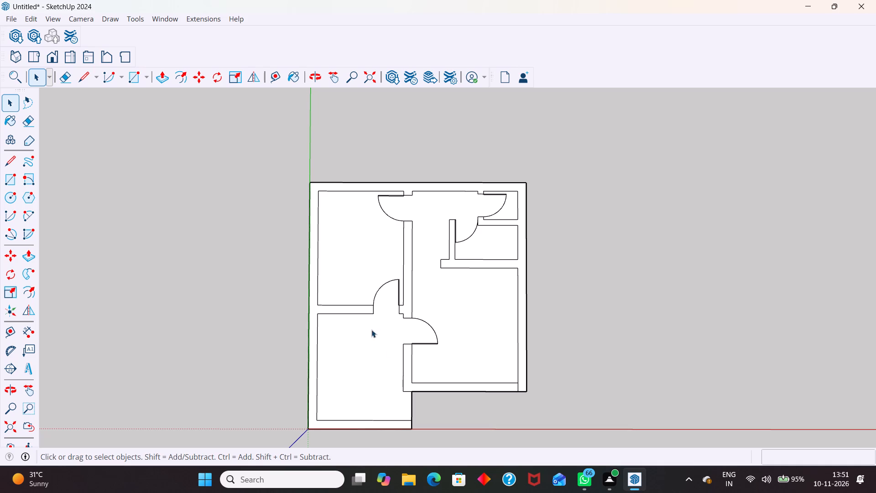
pyautogui.scroll(-2, 375, 308)
pyautogui.scroll(3, 349, 404)
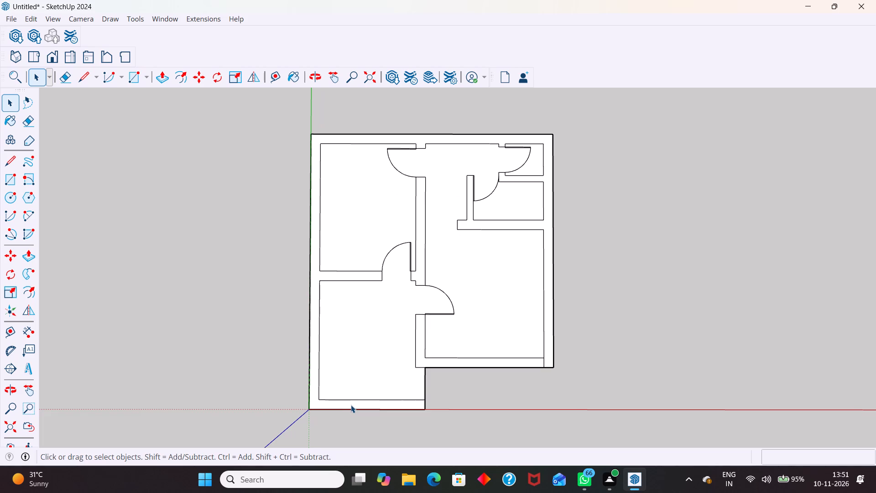
pyautogui.press('r')
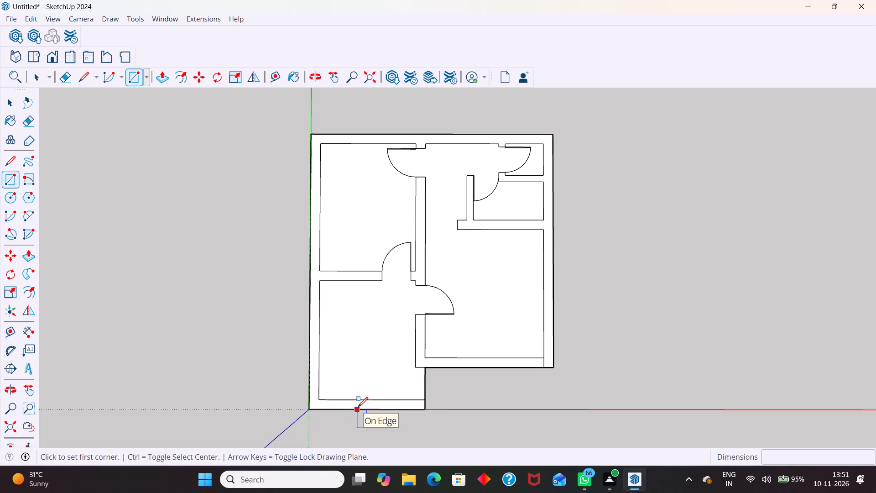
pyautogui.click(471, 323)
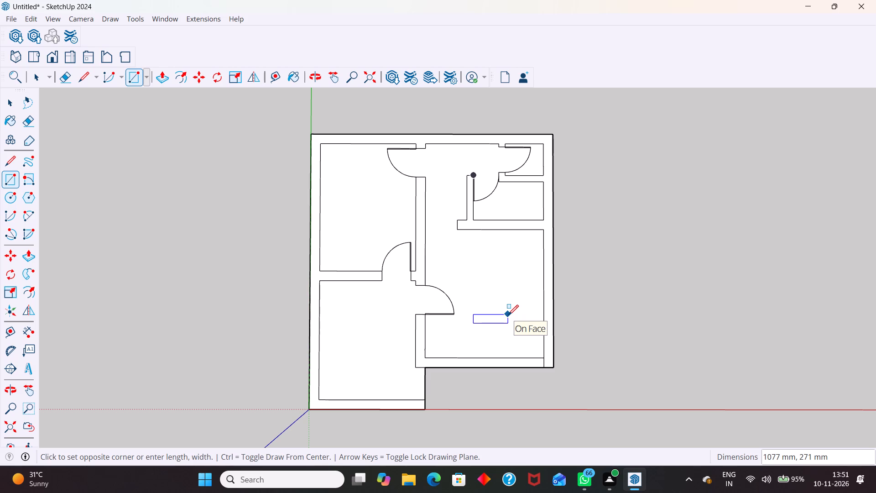
pyautogui.write('1200')
pyautogui.write(',300')
pyautogui.press('Return')
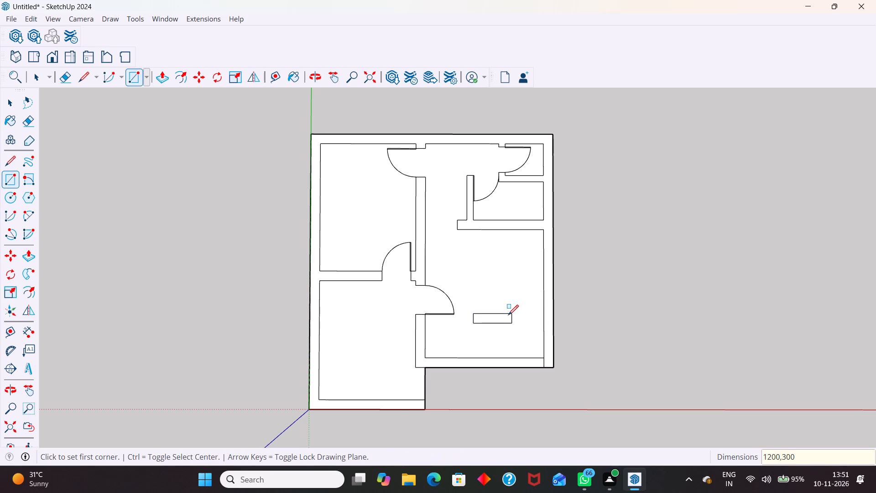
pyautogui.press('space')
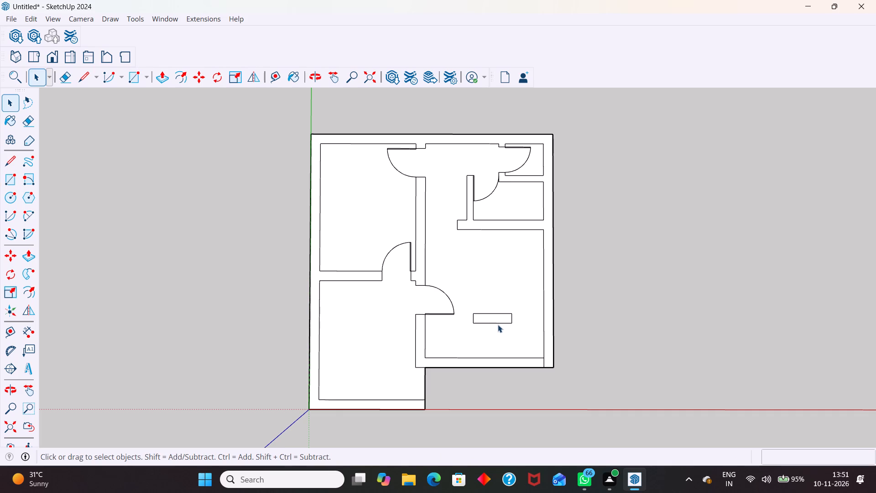
# Make the 1200 by 300 mm rectangle's face and edges into a group.
pyautogui.scroll(1, 511, 313)
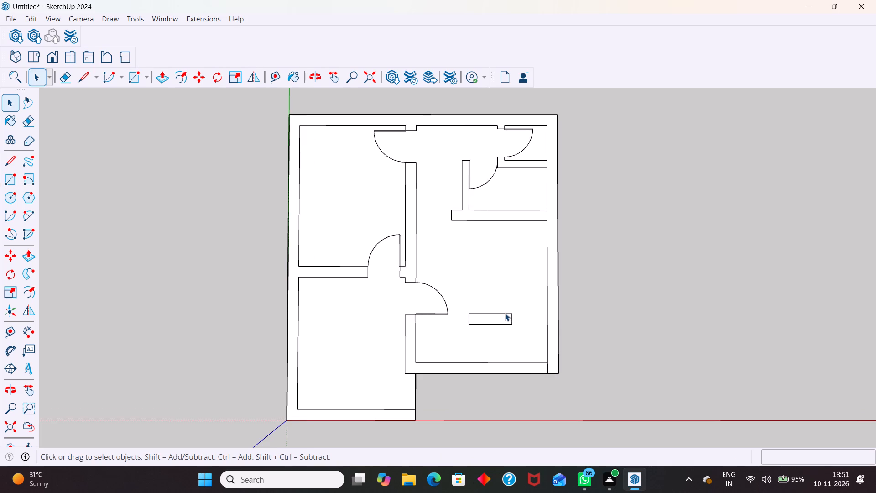
pyautogui.doubleClick(501, 323)
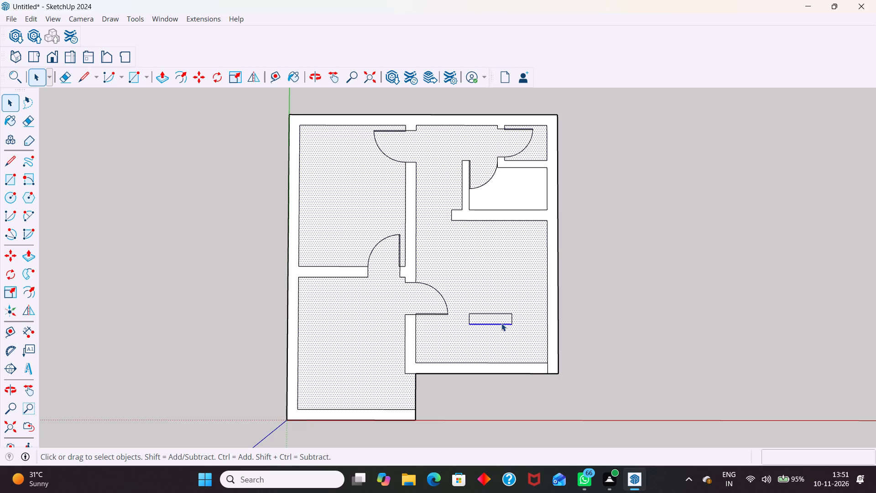
pyautogui.doubleClick(501, 323)
pyautogui.scroll(4, 500, 319)
pyautogui.doubleClick(501, 319)
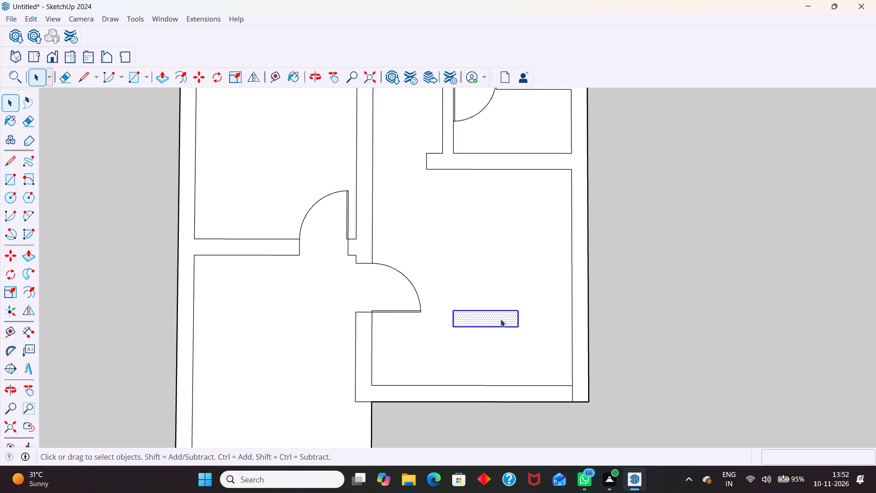
pyautogui.rightClick(496, 319)
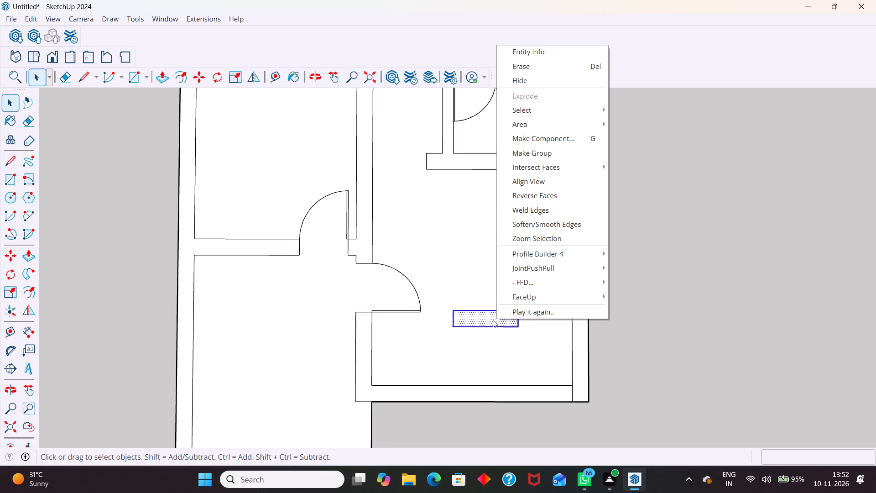
pyautogui.click(537, 157)
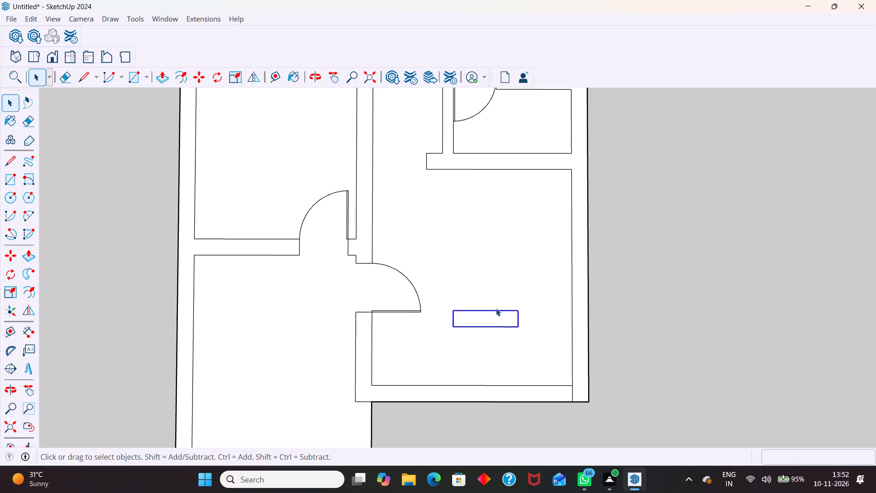
# Inside the rectangle's group, divide its left short edge into 3 equal segments.
pyautogui.scroll(-4, 510, 283)
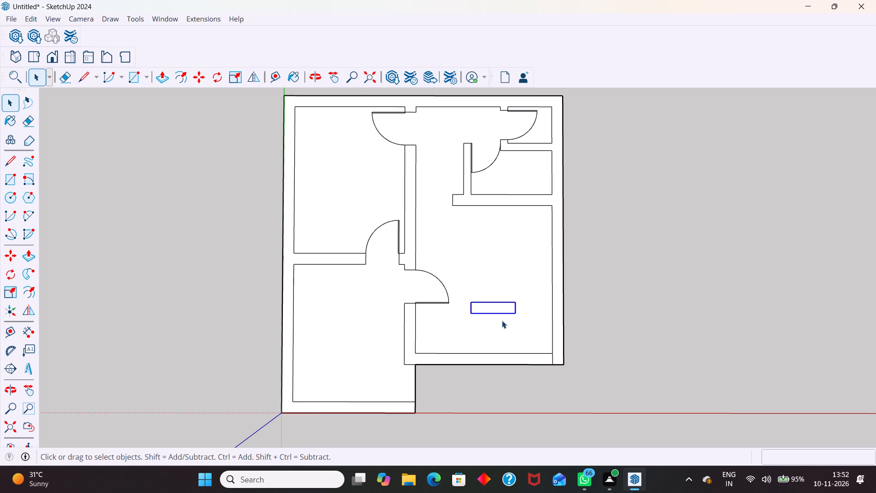
pyautogui.scroll(5, 469, 304)
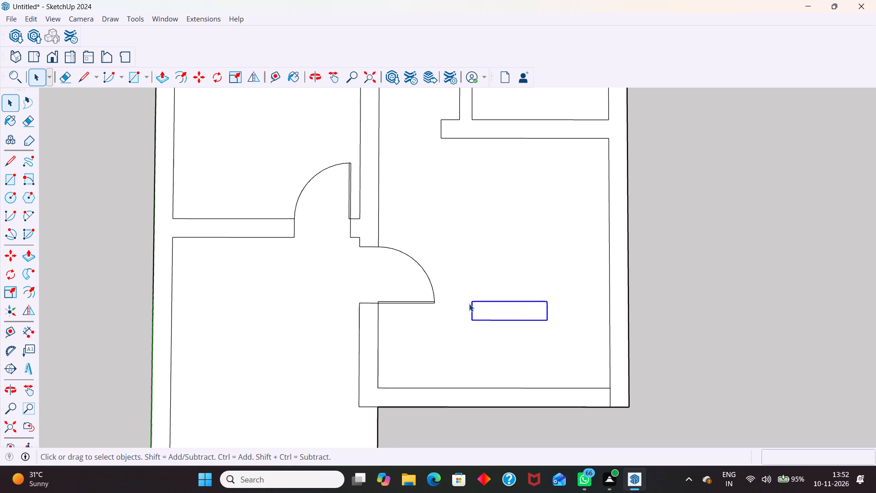
pyautogui.doubleClick(471, 306)
pyautogui.click(473, 310)
pyautogui.scroll(3, 473, 310)
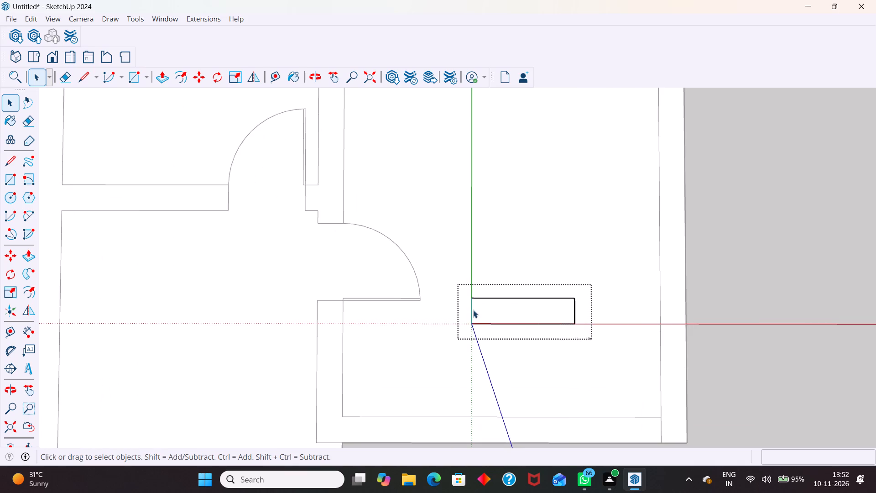
pyautogui.rightClick(470, 314)
pyautogui.click(495, 390)
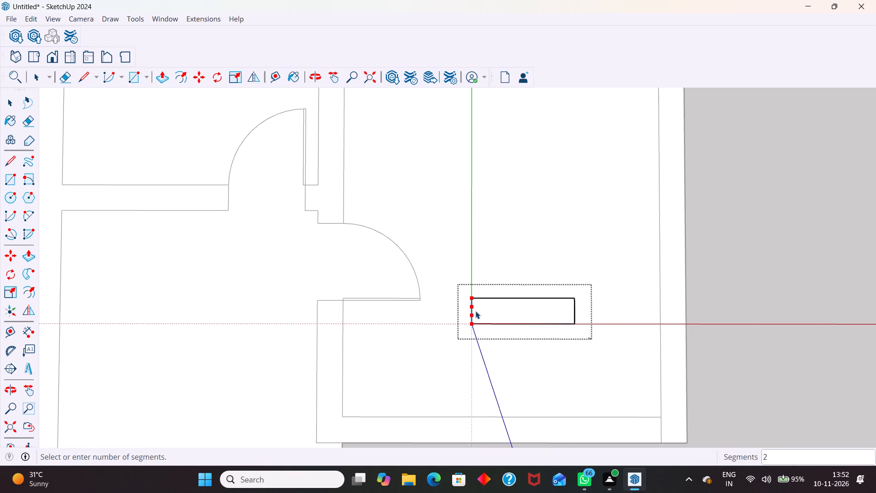
pyautogui.press('3')
pyautogui.press('Return')
# Draw two 1200 mm lines across the rectangle from the left edge's division points to form the window symbol, and close the group.
pyautogui.press('l')
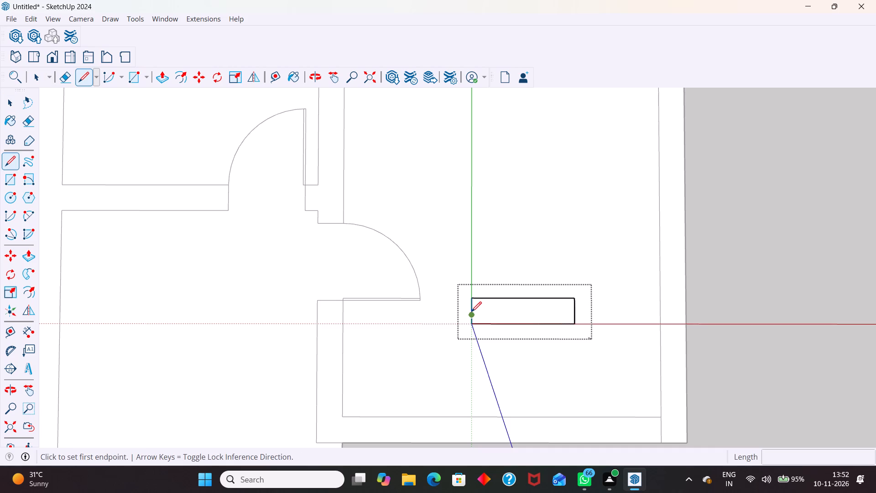
pyautogui.click(473, 307)
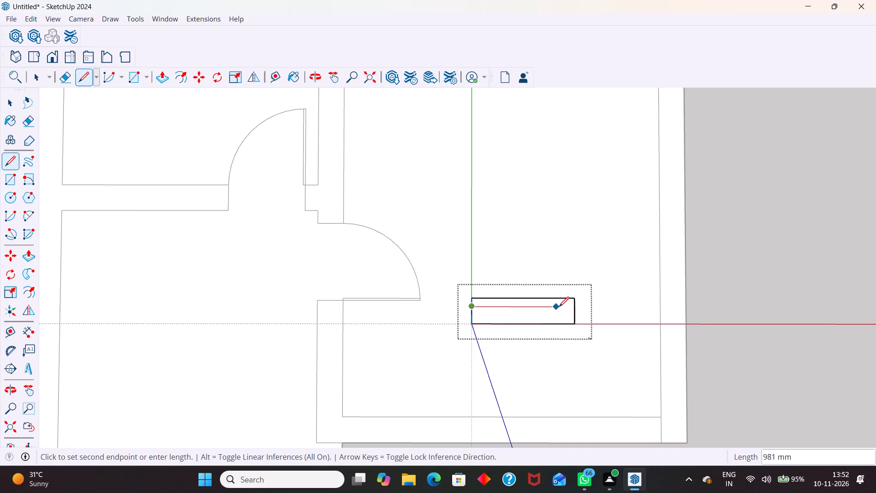
pyautogui.click(574, 307)
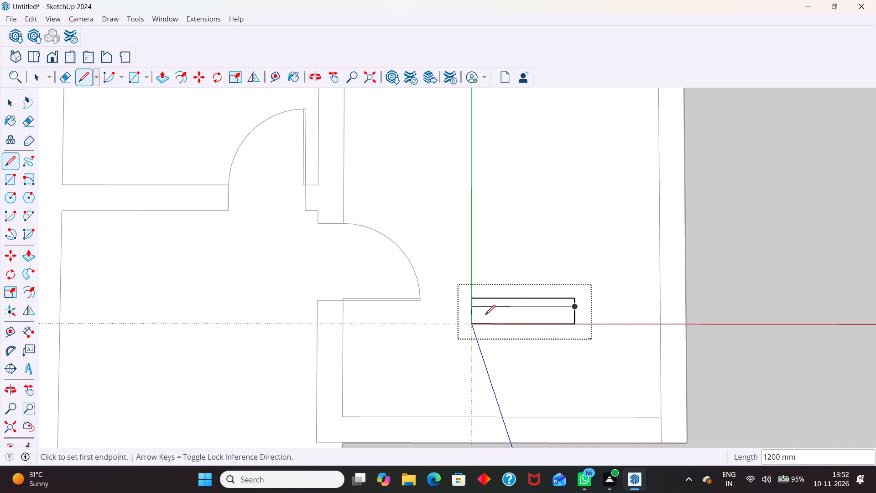
pyautogui.click(472, 316)
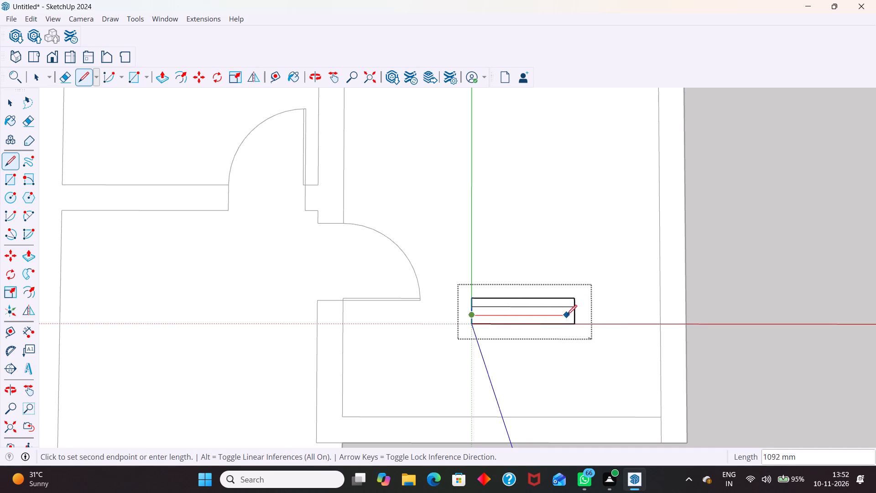
pyautogui.click(572, 315)
pyautogui.press('space')
pyautogui.scroll(-6, 568, 287)
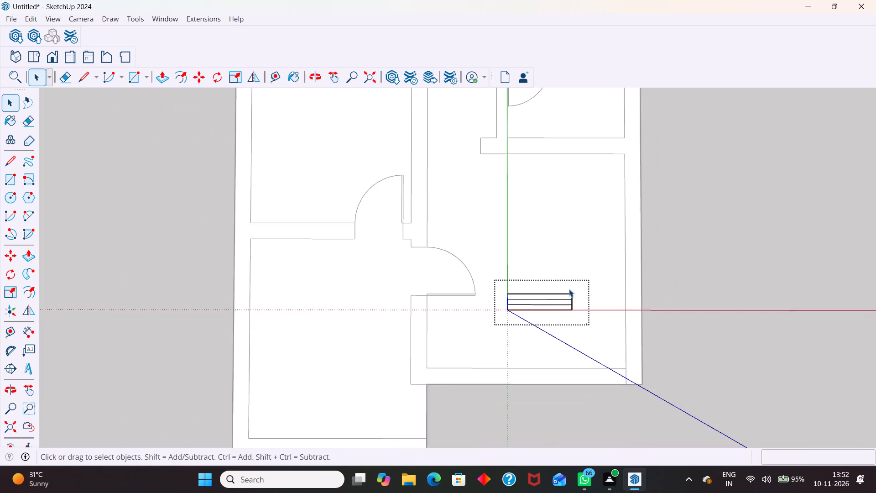
pyautogui.click(706, 281)
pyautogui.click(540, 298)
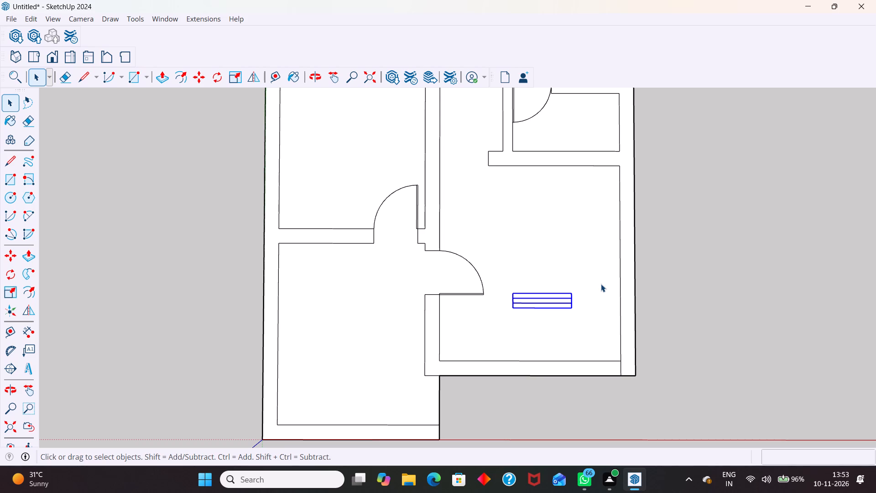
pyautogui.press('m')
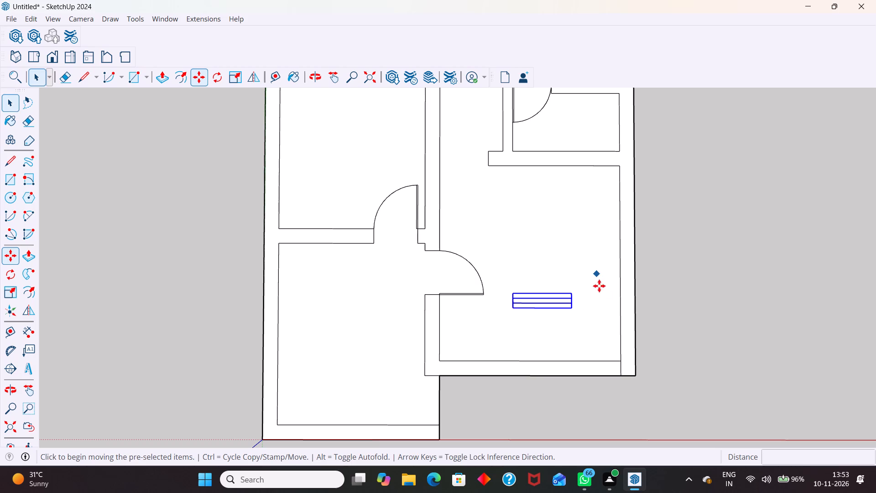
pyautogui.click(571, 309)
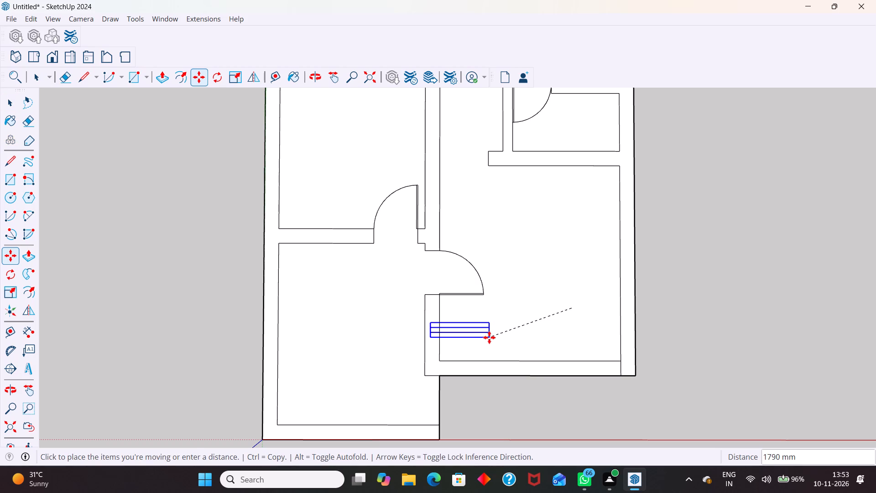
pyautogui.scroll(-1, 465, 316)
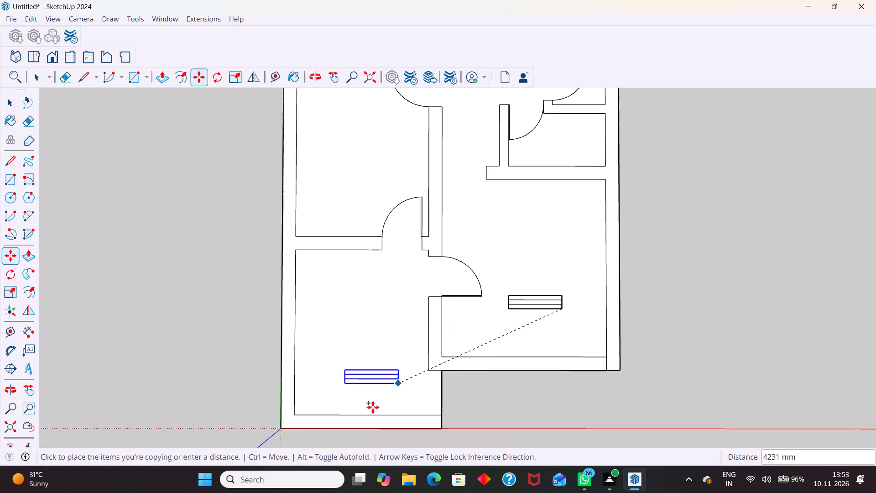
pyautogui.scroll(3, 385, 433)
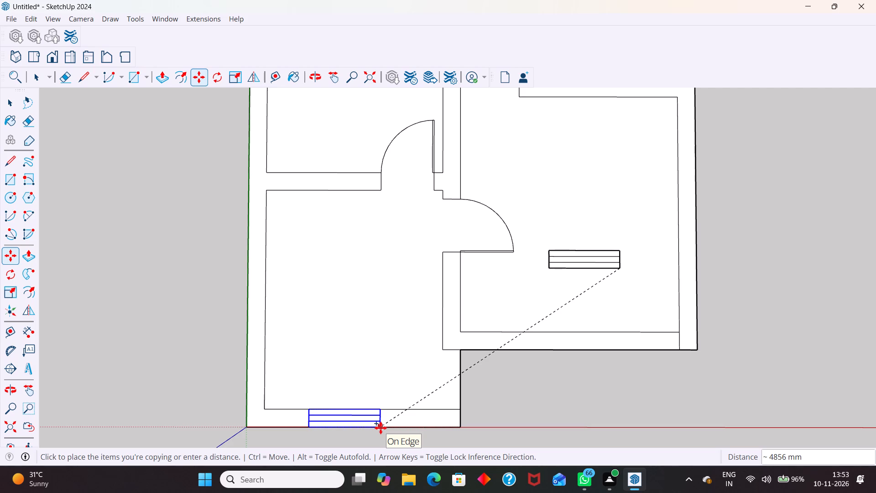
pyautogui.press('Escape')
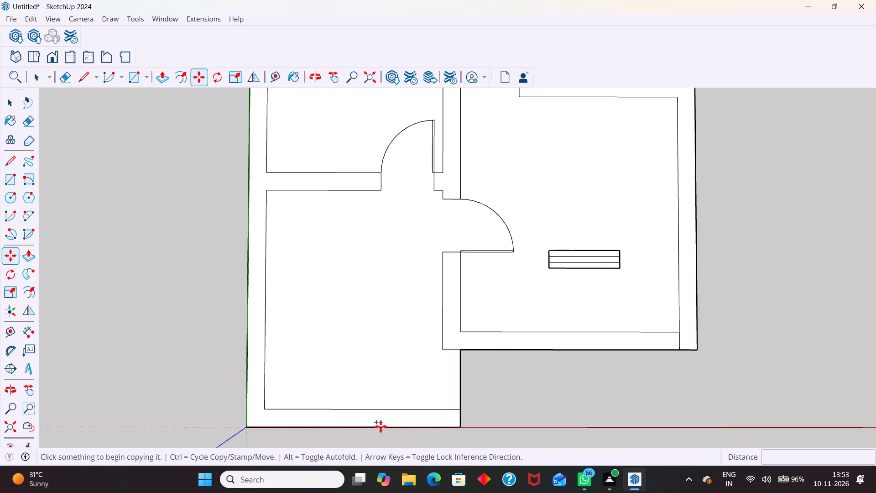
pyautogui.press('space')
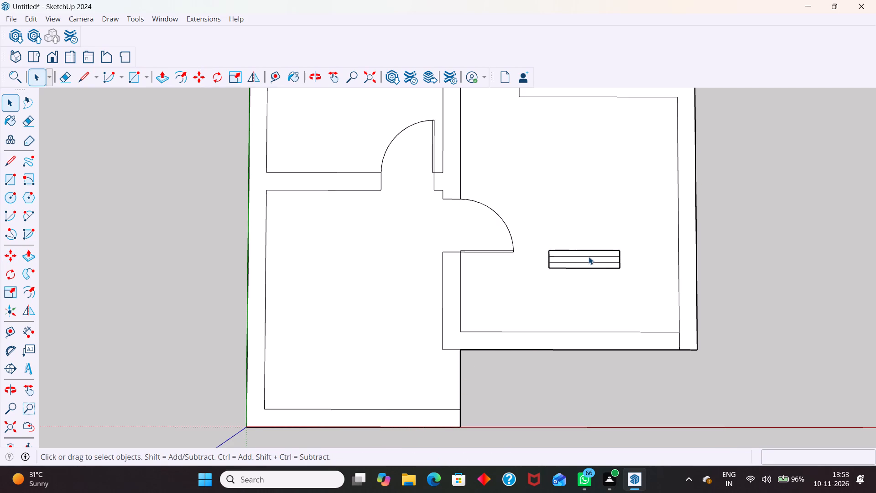
# Copy the window symbol about 4610 mm by its upper-edge midpoint into the bottom wall of the lower-left room.
pyautogui.click(589, 257)
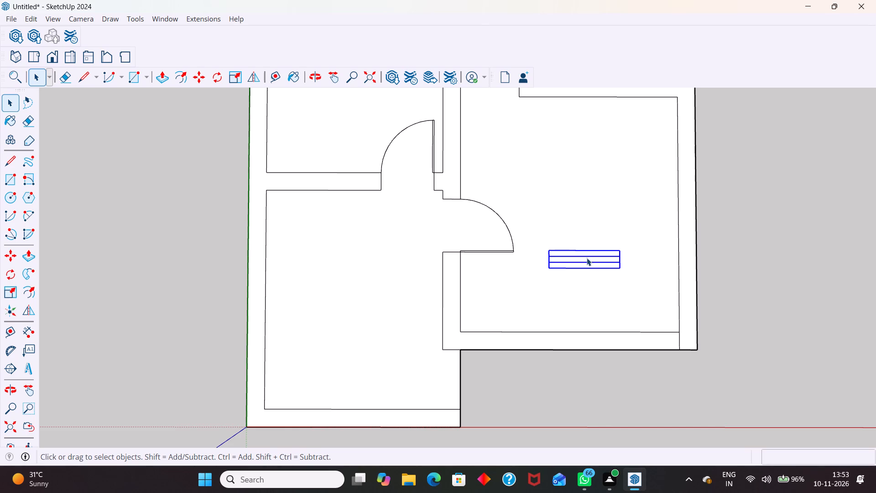
pyautogui.press('m')
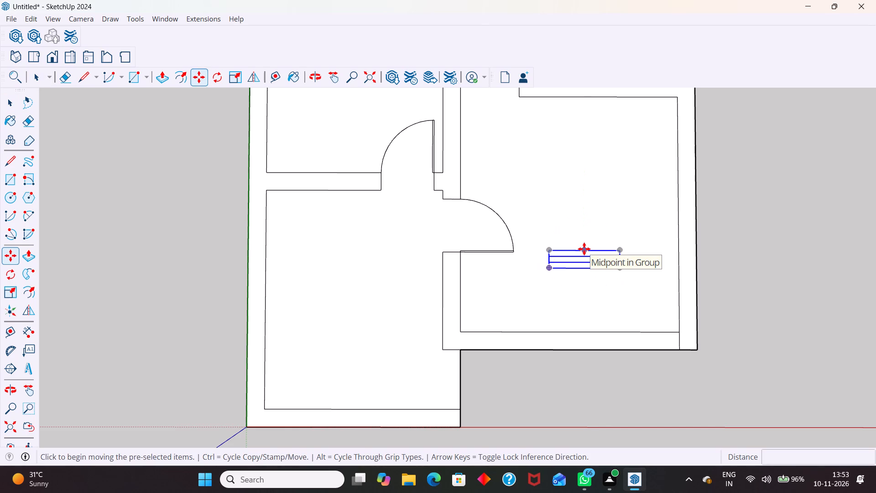
pyautogui.click(584, 248)
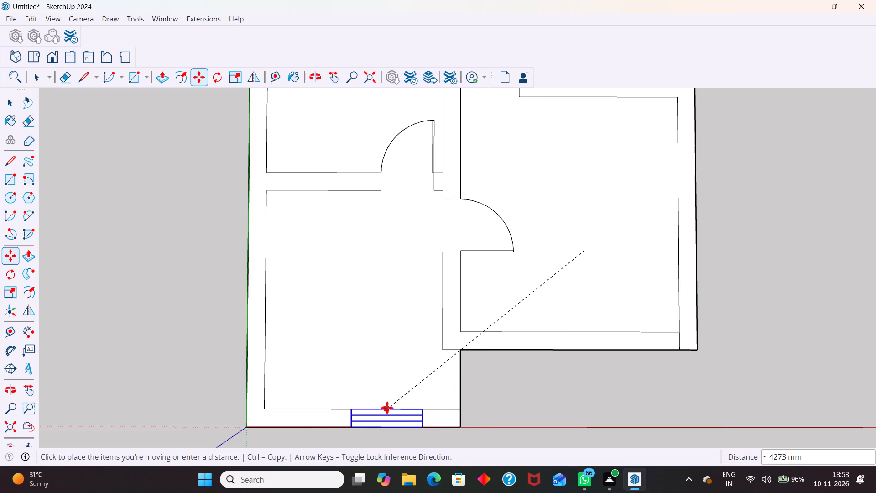
pyautogui.click(363, 408)
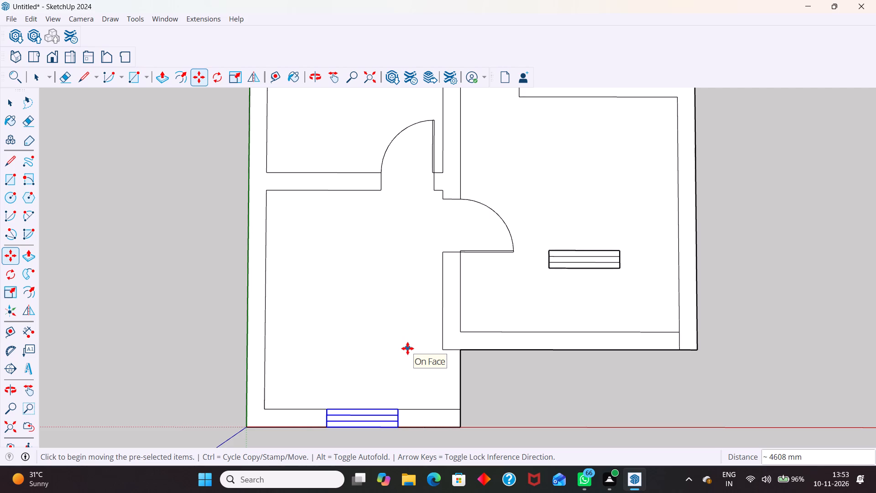
pyautogui.press('space')
# Copy the loose window symbol about 6840 mm by its lower-edge midpoint into the top wall of the upper-left room.
pyautogui.scroll(-4, 403, 358)
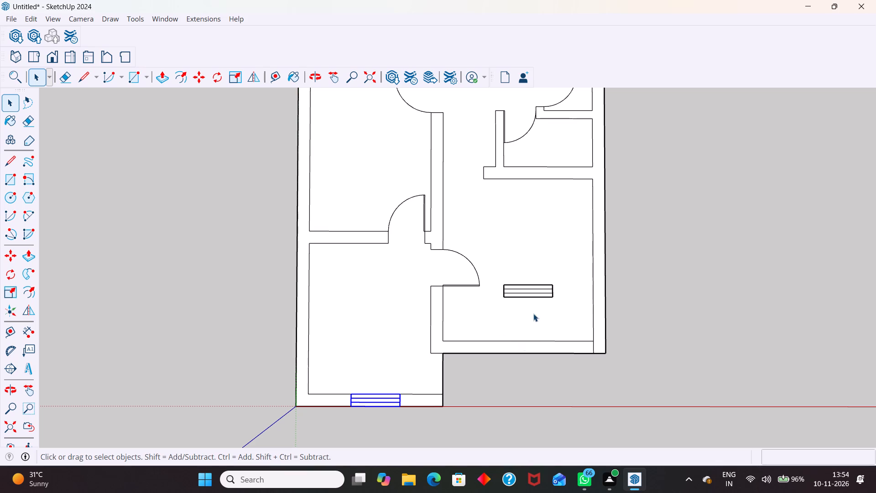
pyautogui.click(540, 285)
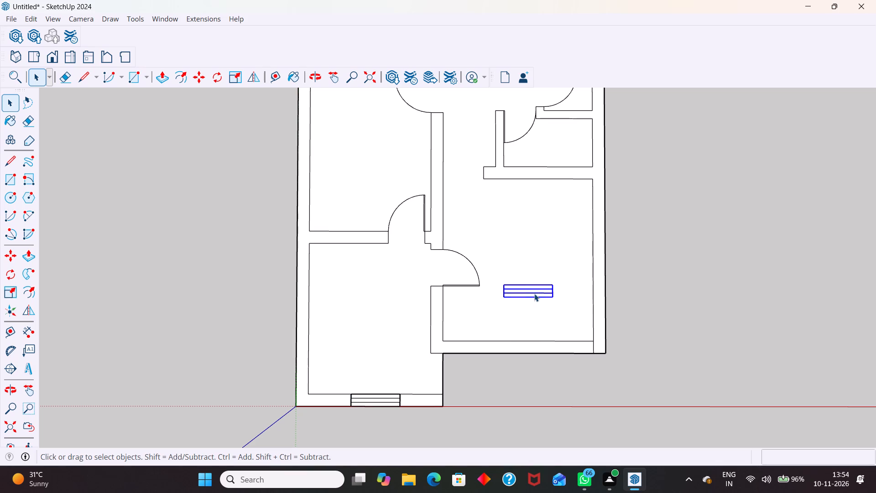
pyautogui.press('m')
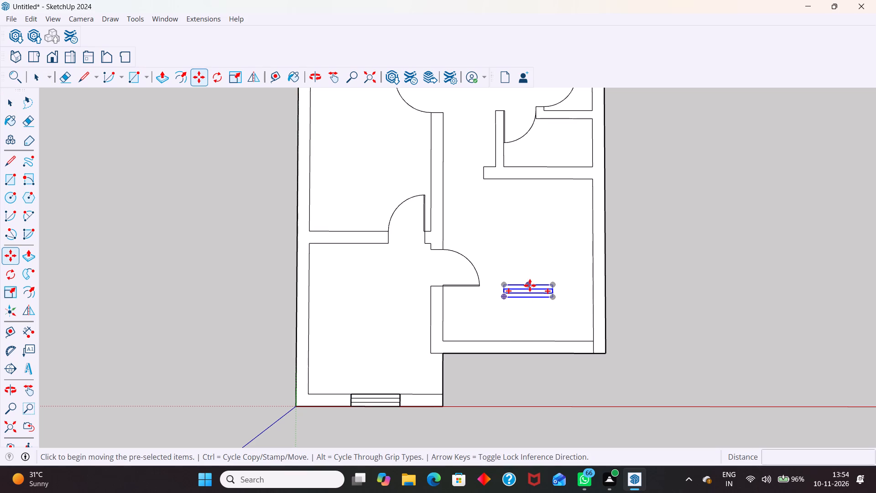
pyautogui.click(530, 284)
pyautogui.scroll(-4, 483, 309)
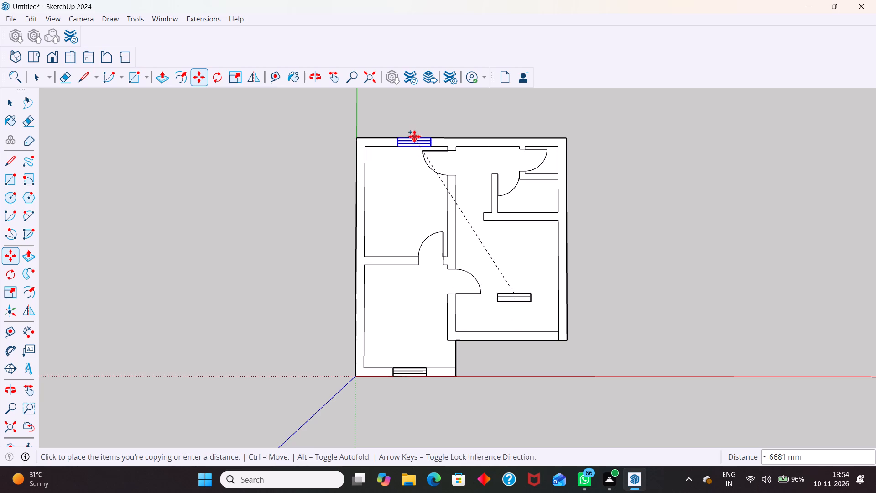
pyautogui.scroll(5, 414, 136)
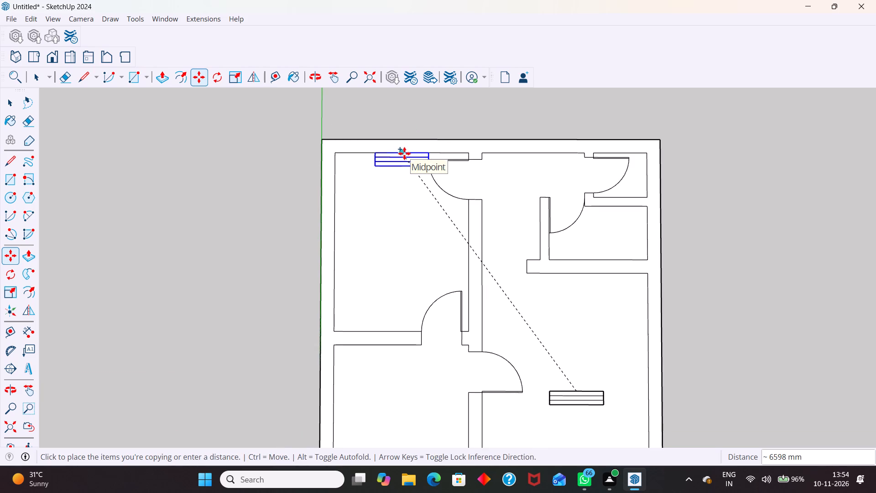
pyautogui.press('Escape')
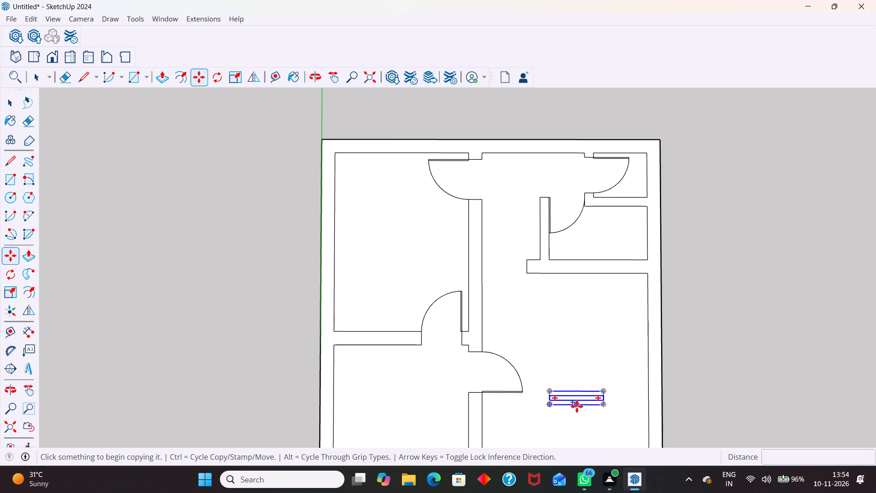
pyautogui.click(578, 405)
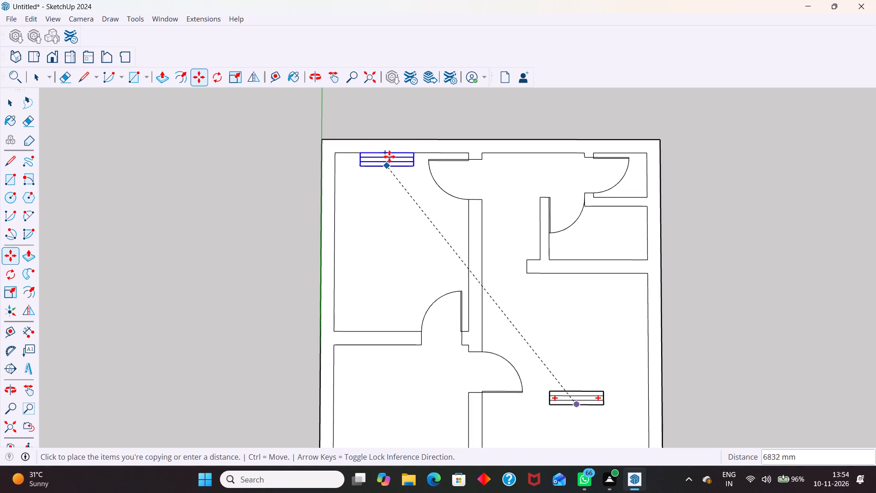
pyautogui.scroll(4, 399, 144)
pyautogui.click(403, 159)
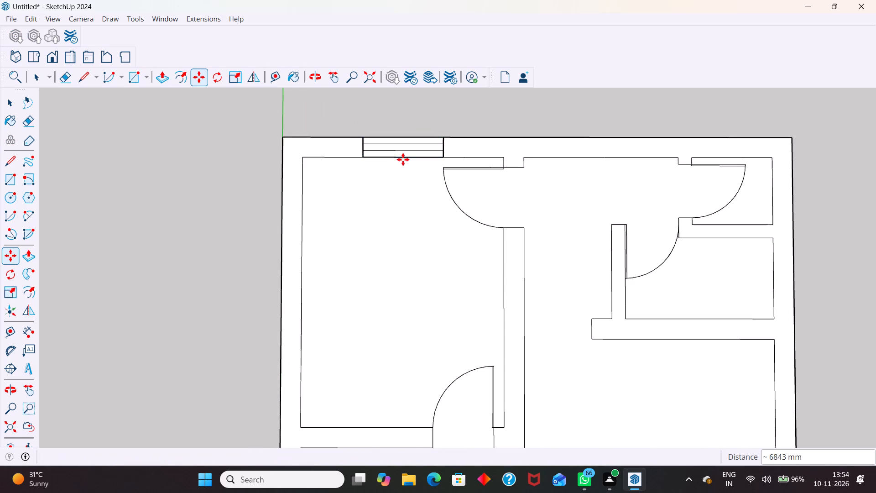
pyautogui.scroll(-4, 430, 207)
pyautogui.press('Escape')
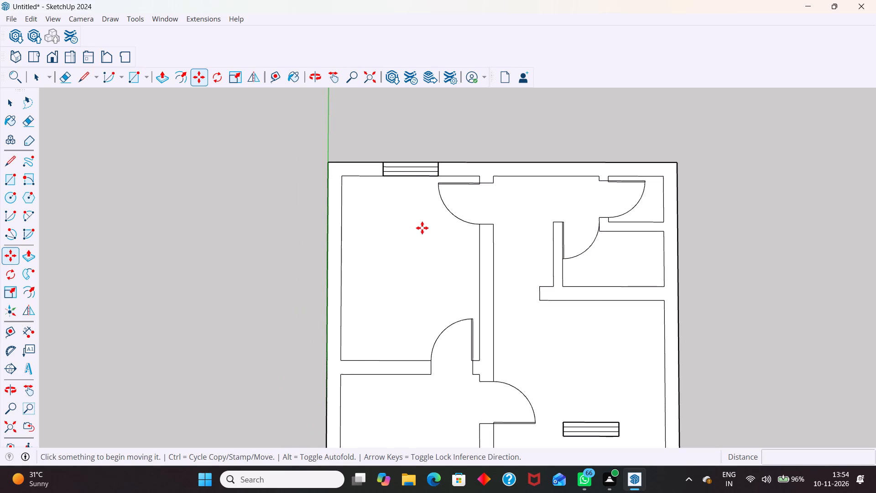
pyautogui.press('space')
# Rotate the loose window symbol 90 degrees in plan about its lower-left corner so it stands vertically.
pyautogui.scroll(-2, 416, 211)
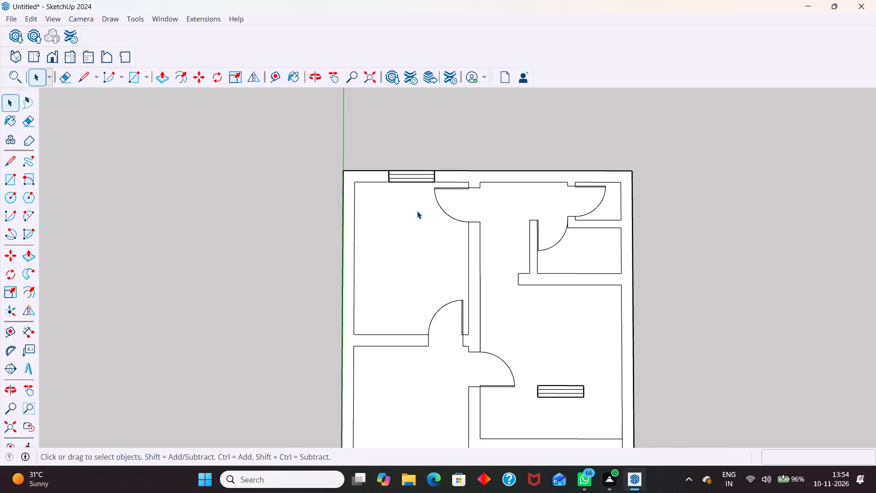
pyautogui.click(546, 390)
pyautogui.press('q')
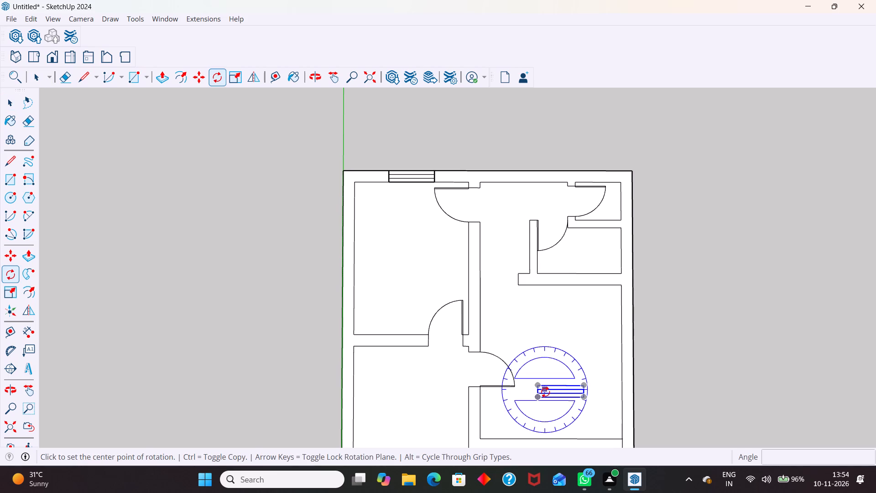
pyautogui.press('Left')
pyautogui.press('Right')
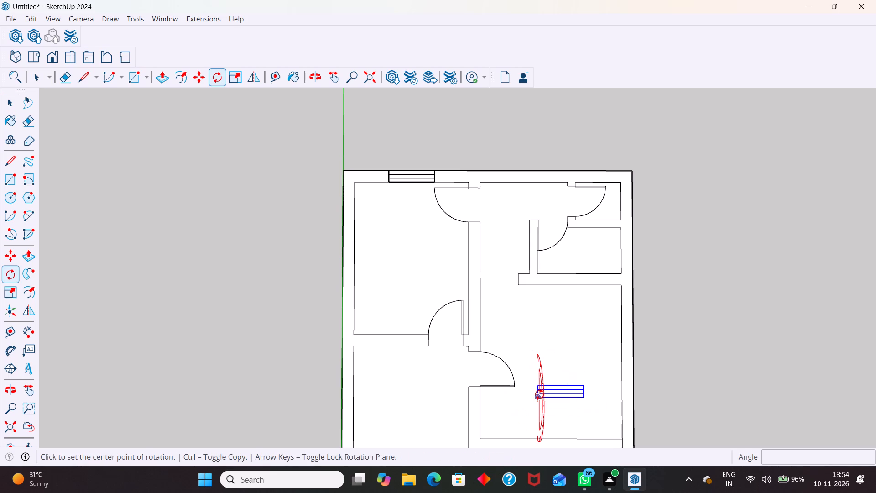
pyautogui.click(537, 394)
pyautogui.click(539, 385)
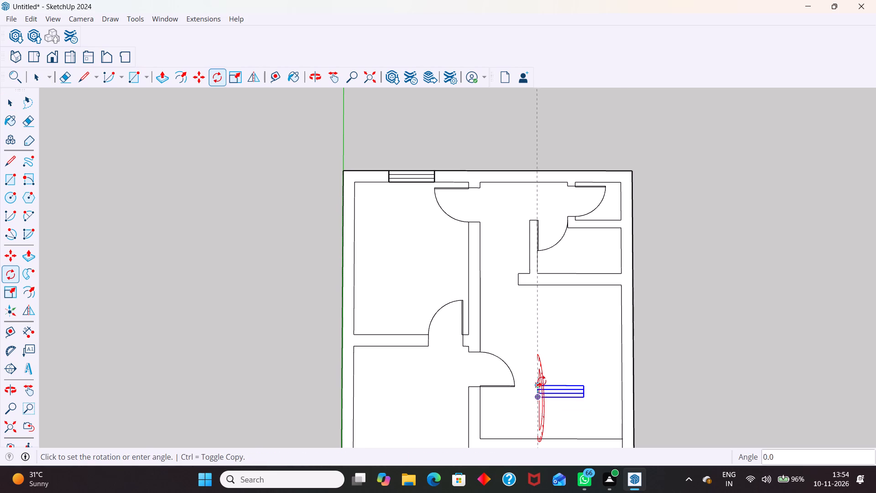
pyautogui.press('Escape')
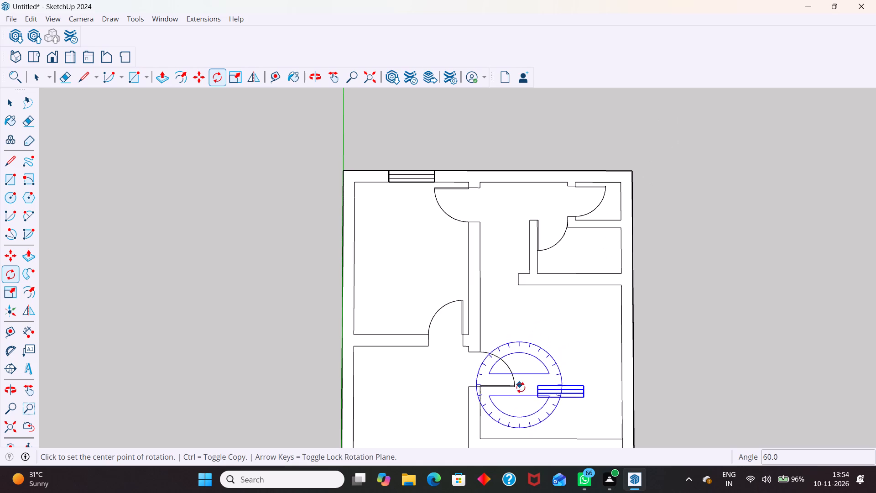
pyautogui.click(539, 398)
pyautogui.press('Up')
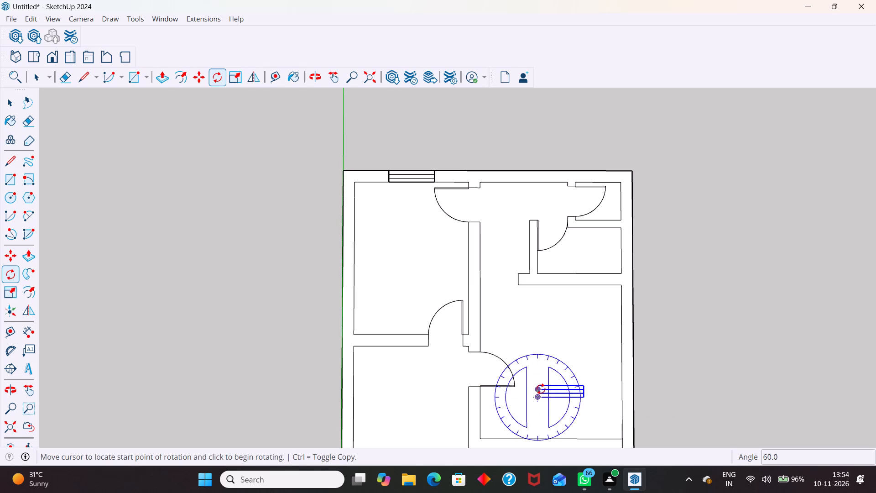
pyautogui.click(540, 388)
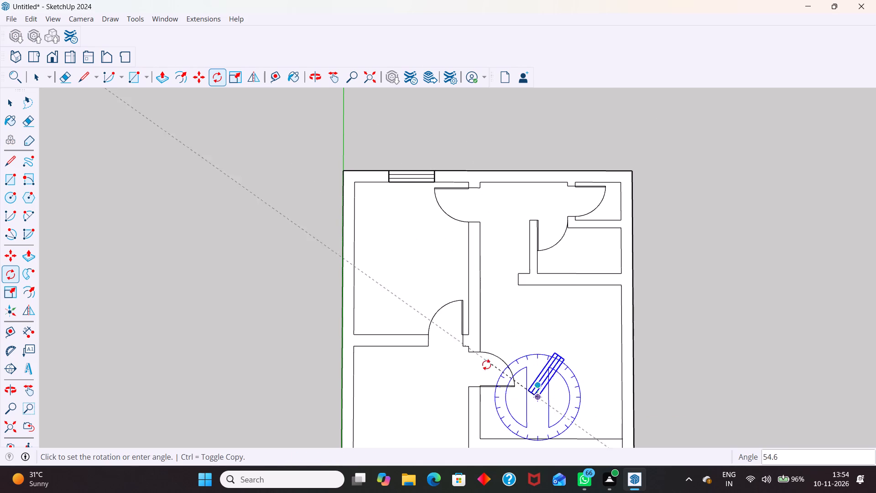
pyautogui.write('90')
pyautogui.press('Return')
pyautogui.press('space')
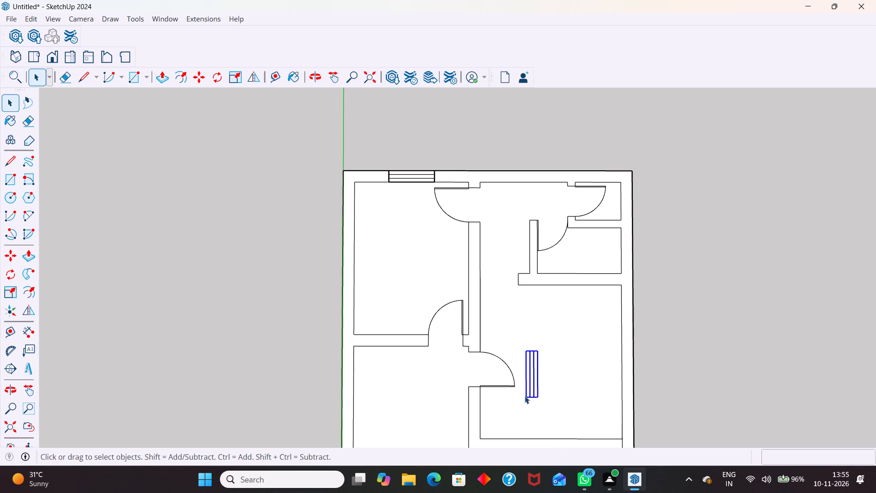
# Copy the vertical window symbol about 4930 mm by its right-edge midpoint into the left wall of the lower-left room.
pyautogui.press('m')
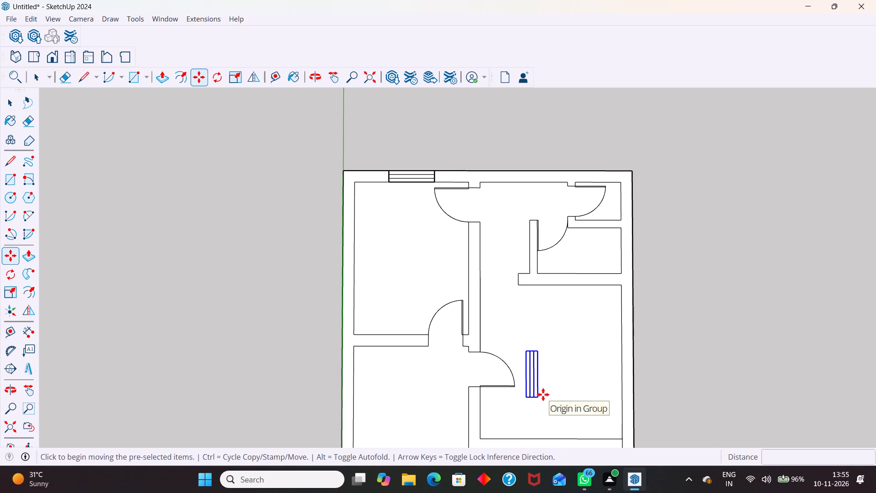
pyautogui.click(539, 374)
pyautogui.scroll(-5, 502, 362)
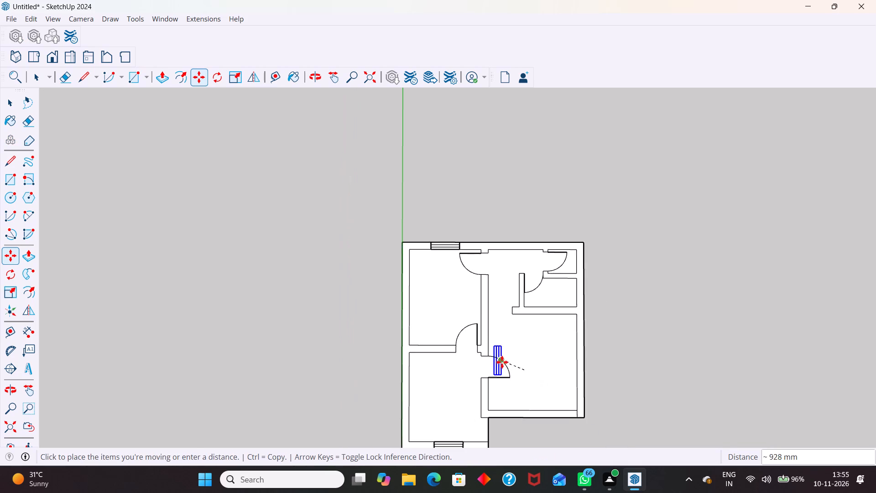
pyautogui.scroll(-1, 502, 360)
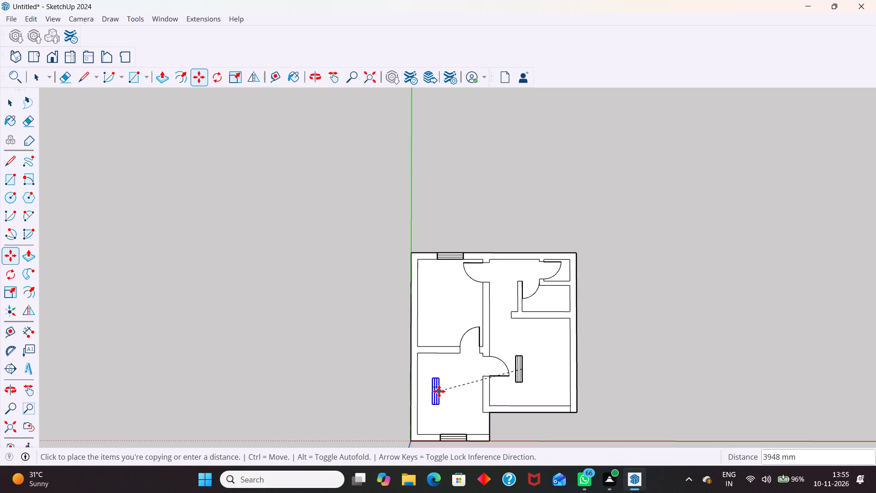
pyautogui.scroll(4, 438, 392)
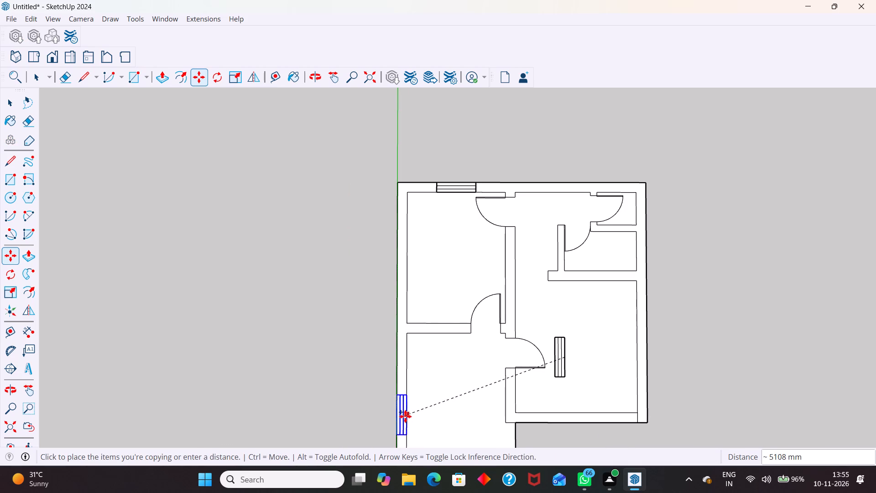
pyautogui.scroll(-3, 405, 416)
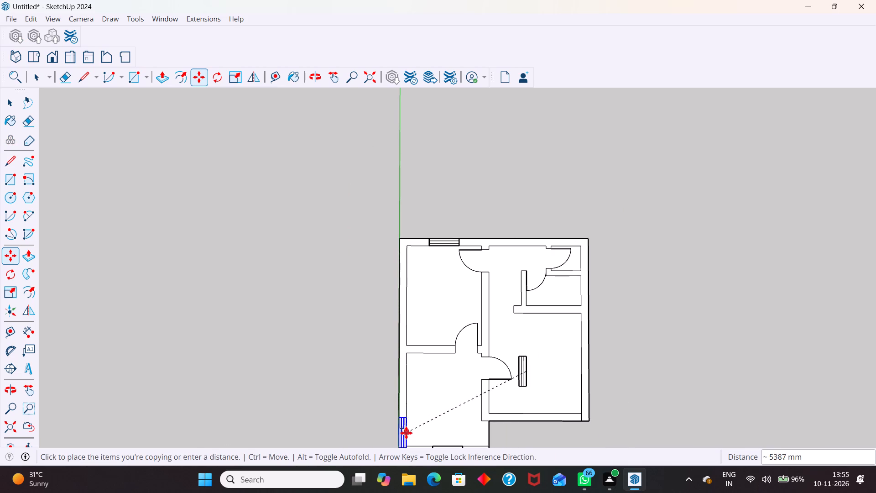
pyautogui.scroll(-5, 407, 400)
pyautogui.scroll(8, 407, 410)
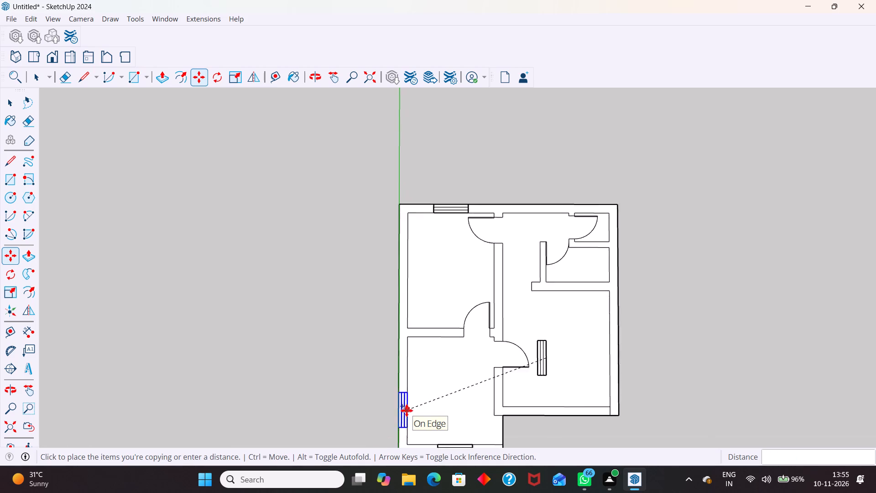
pyautogui.scroll(3, 407, 410)
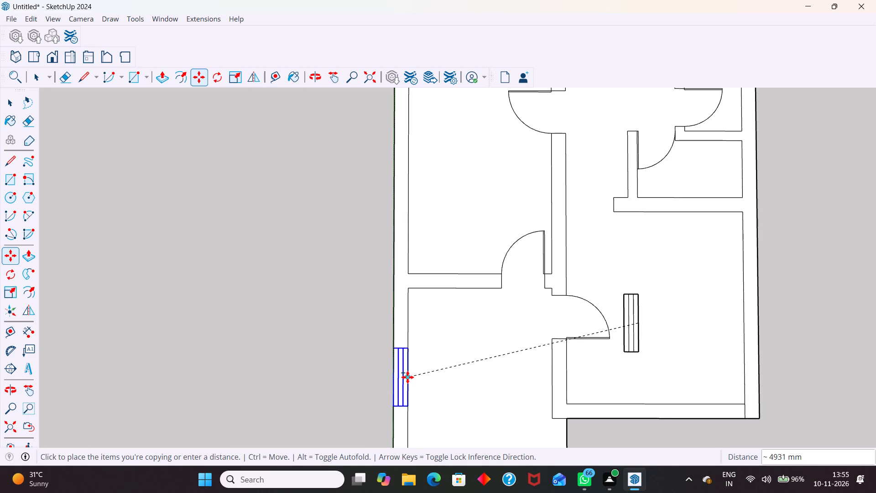
pyautogui.click(407, 377)
pyautogui.scroll(-4, 395, 385)
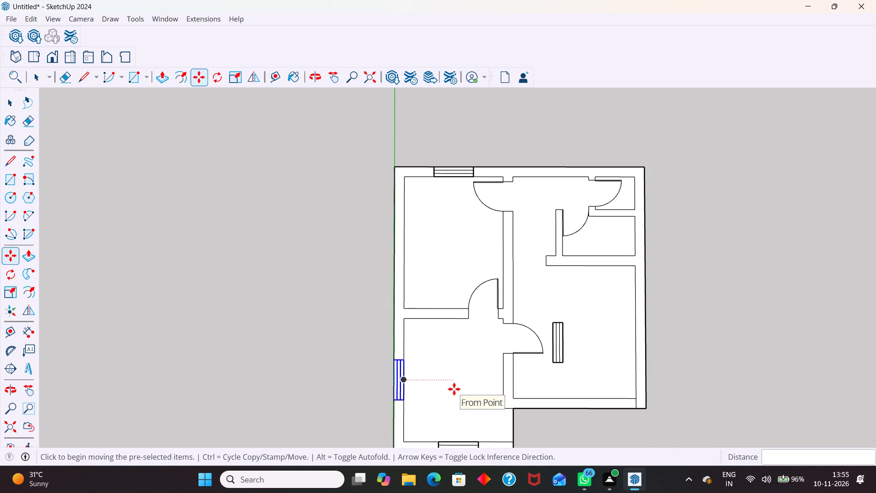
pyautogui.press('space')
# Copy the loose vertical window symbol about 5670 mm by its right-edge midpoint into the left wall of the upper-left room.
pyautogui.click(558, 334)
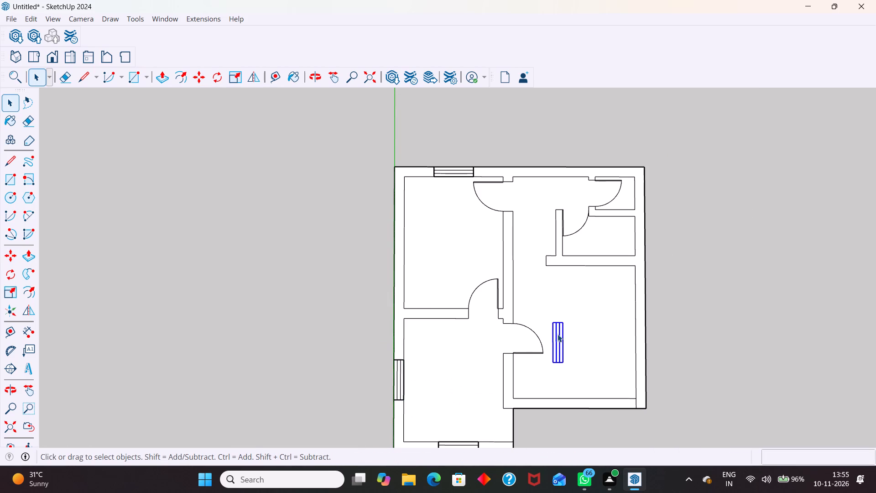
pyautogui.press('m')
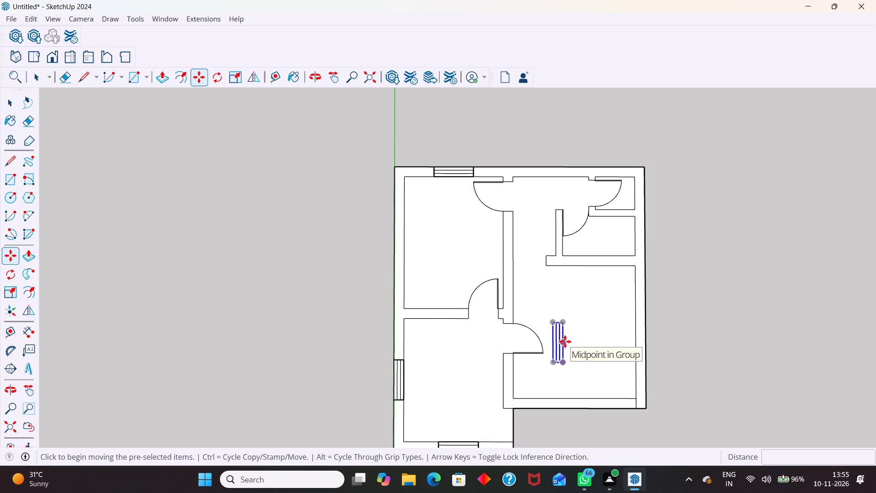
pyautogui.click(565, 341)
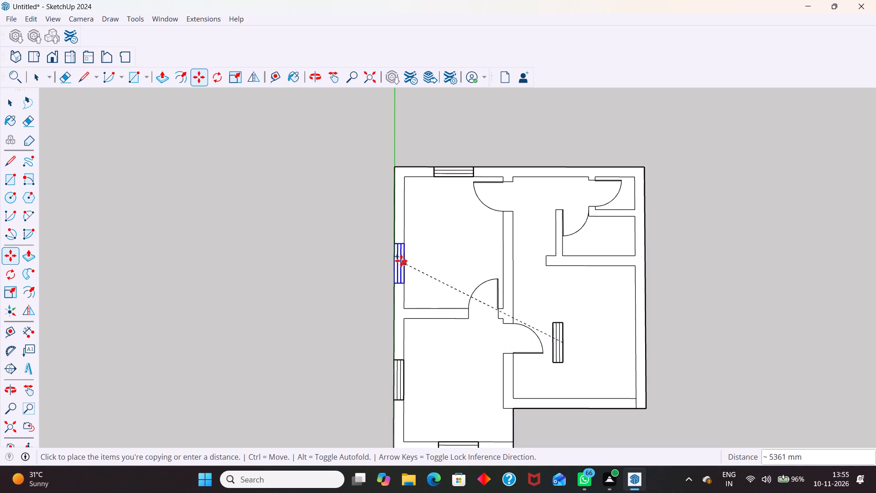
pyautogui.click(405, 245)
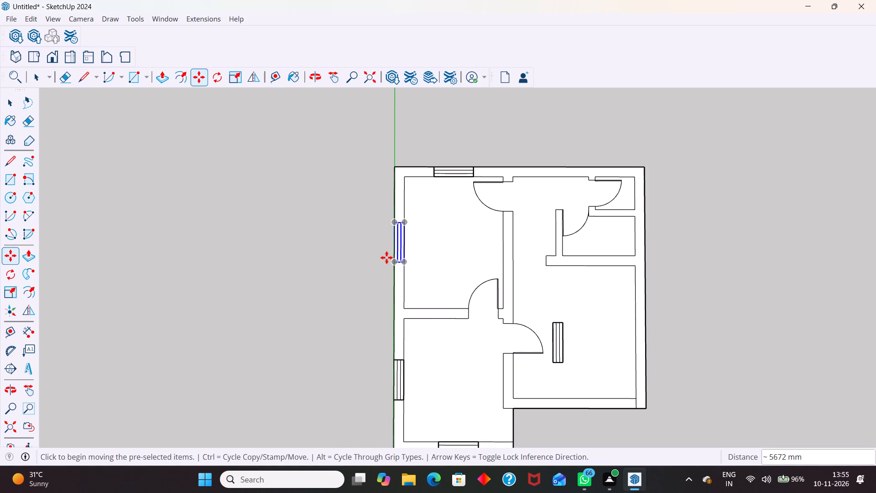
pyautogui.press('Escape')
pyautogui.scroll(-3, 310, 276)
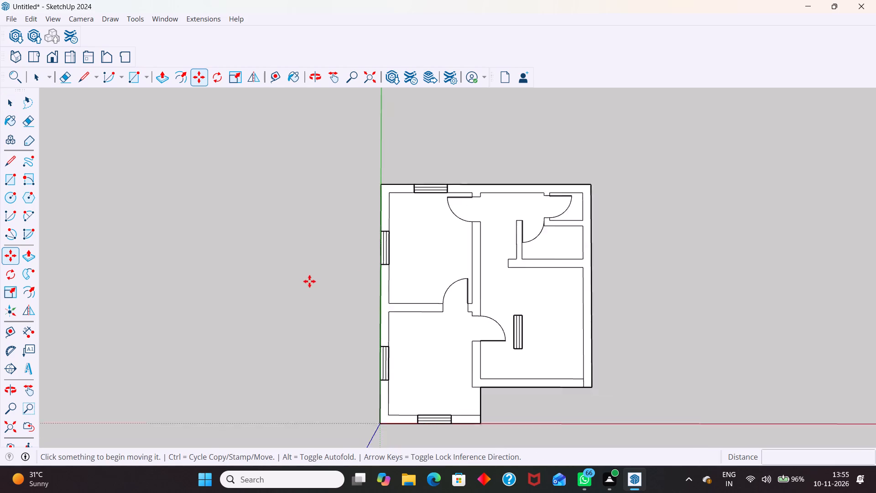
pyautogui.scroll(4, 516, 329)
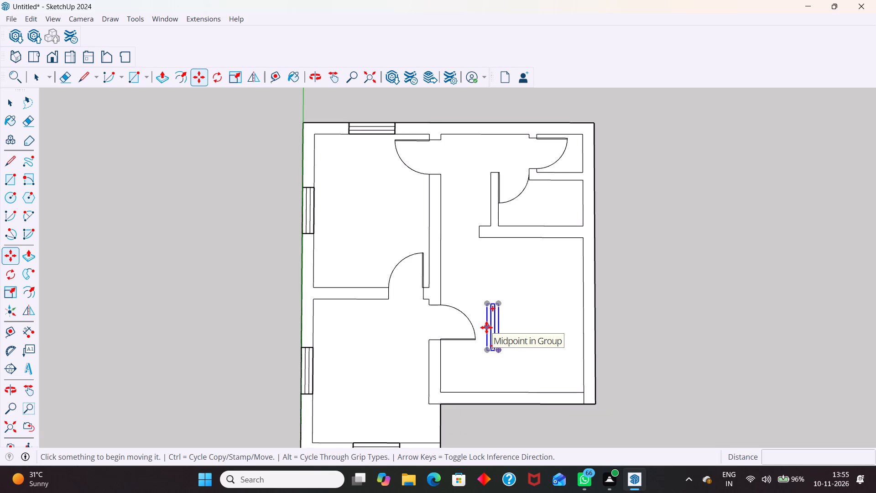
# Move the loose vertical window symbol about 2520 mm by its left-edge midpoint into the right wall of the large right-hand room.
pyautogui.click(486, 327)
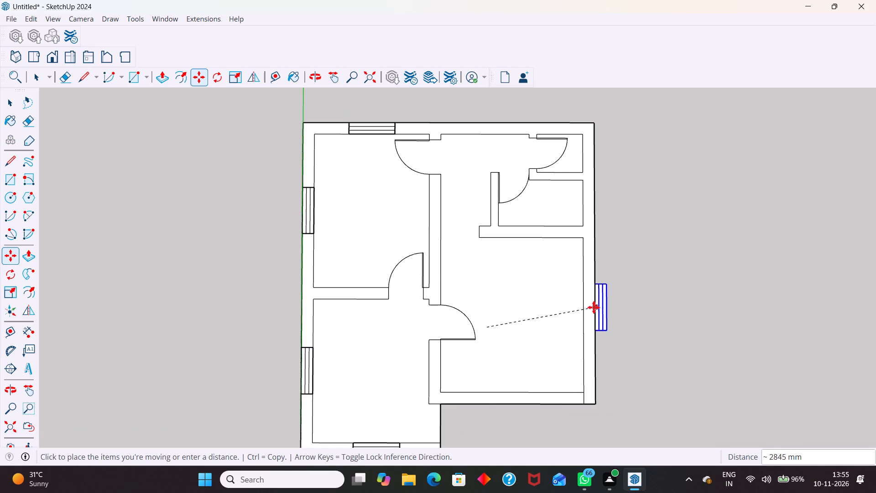
pyautogui.click(582, 315)
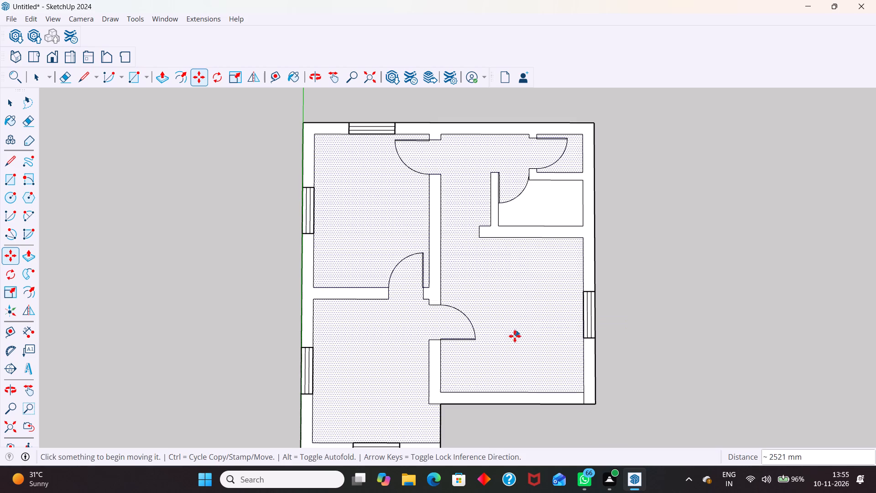
pyautogui.press('space')
# Draw a 300 by 500 mm rectangle outside the plan, to the right of the upper-right rooms.
pyautogui.scroll(-2, 477, 380)
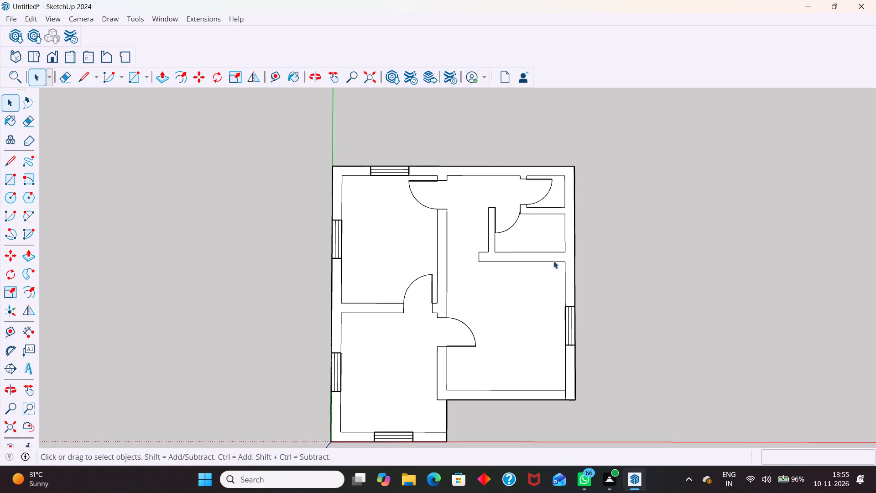
pyautogui.press('r')
pyautogui.click(630, 204)
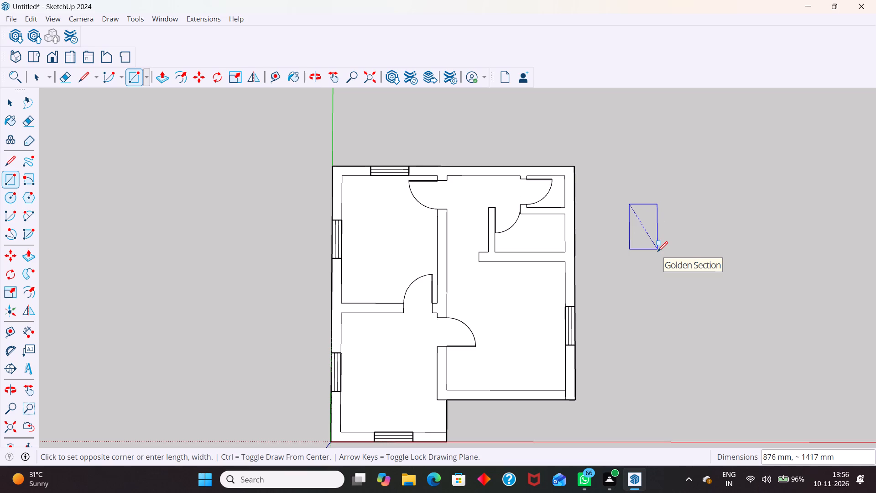
pyautogui.write('300')
pyautogui.press(',')
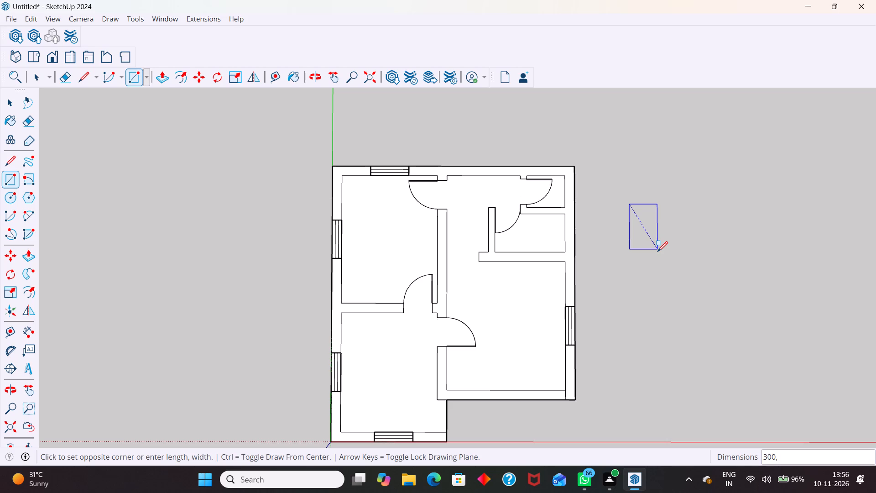
pyautogui.write('500')
pyautogui.press('Return')
pyautogui.press('space')
# Select the small rectangle's face and edges and make them a group.
pyautogui.scroll(9, 637, 211)
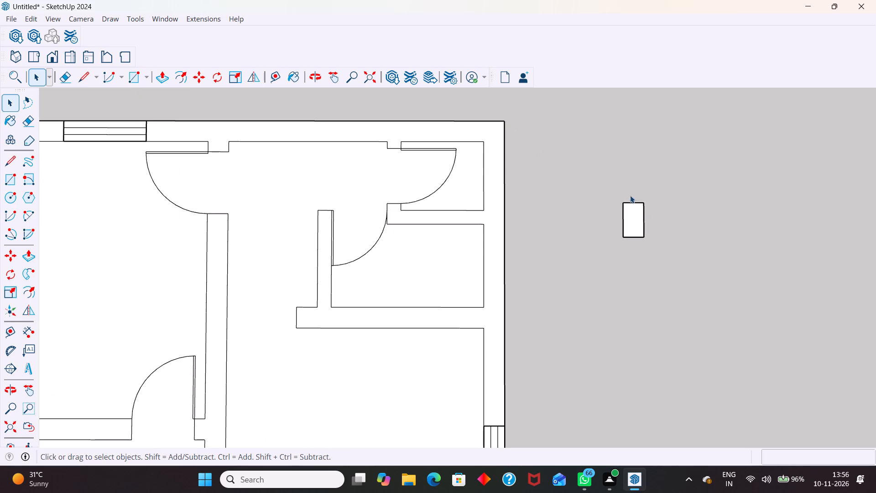
pyautogui.doubleClick(634, 202)
pyautogui.doubleClick(634, 207)
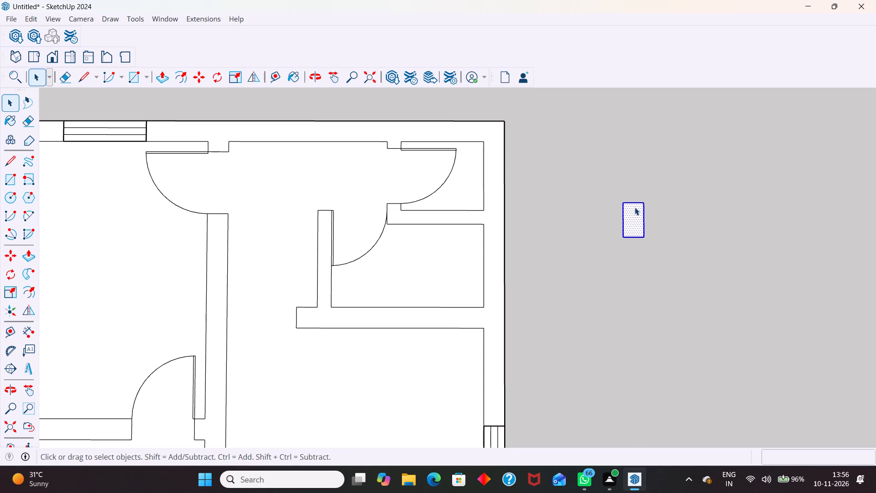
pyautogui.click(633, 210)
pyautogui.rightClick(633, 210)
pyautogui.click(661, 316)
# Open the small rectangle's group for editing and divide its top edge into 3 segments.
pyautogui.doubleClick(634, 202)
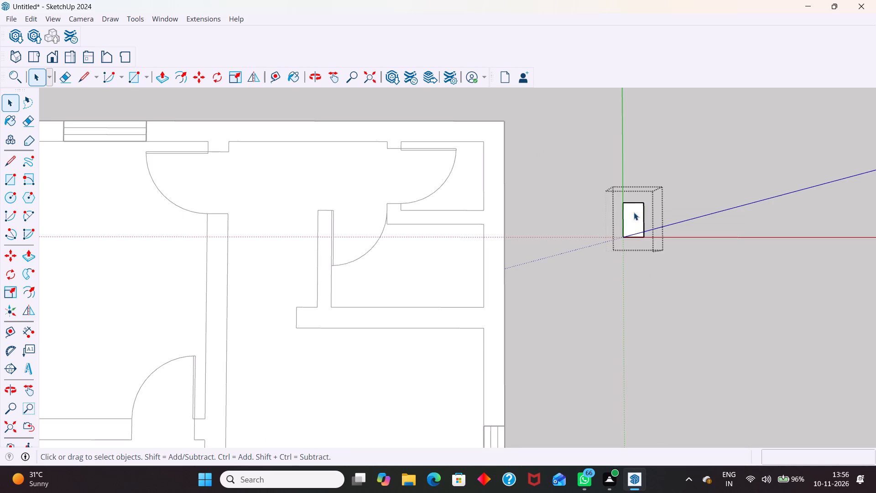
pyautogui.click(634, 215)
pyautogui.scroll(3, 633, 206)
pyautogui.click(636, 202)
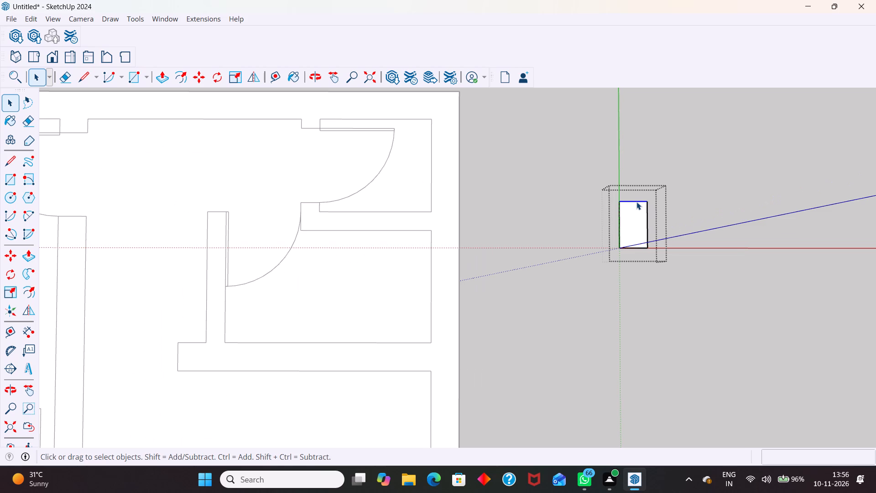
pyautogui.rightClick(636, 202)
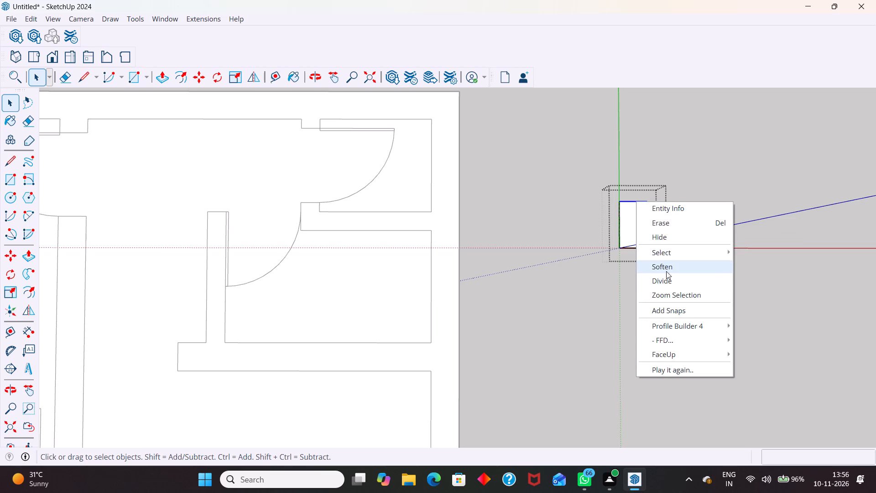
pyautogui.click(666, 278)
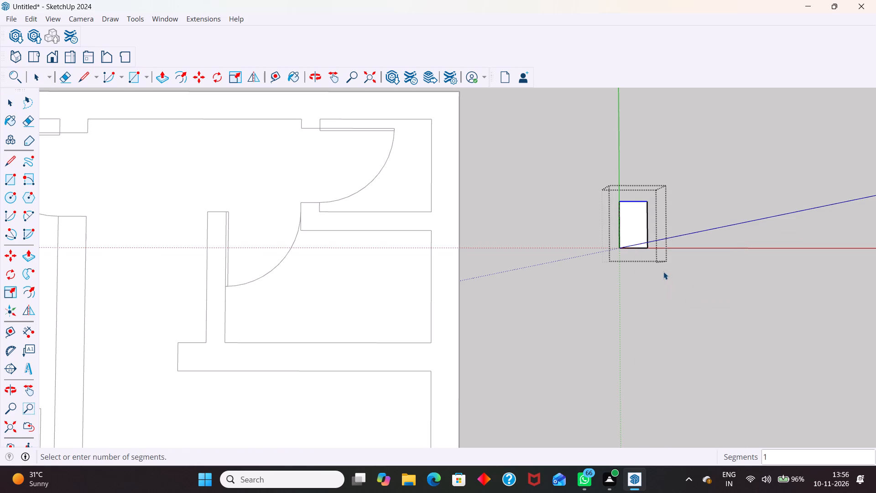
pyautogui.press('3')
pyautogui.press('Return')
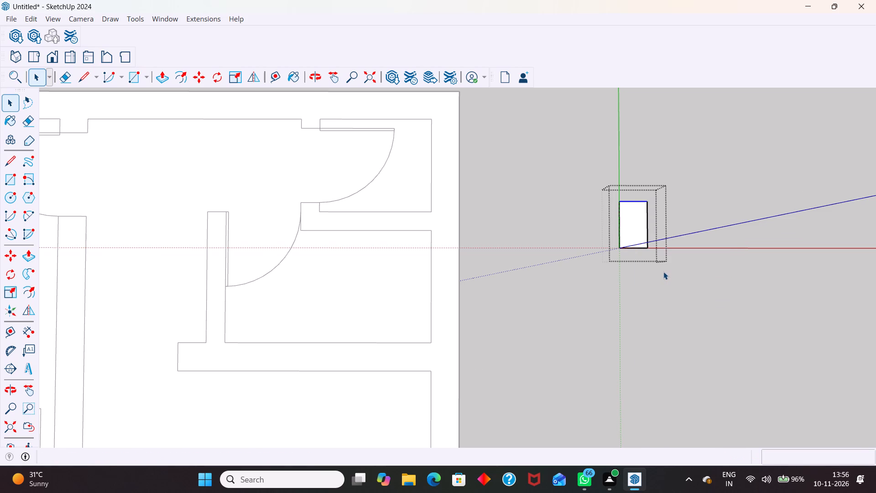
# Draw two 500 mm vertical lines from the top edge's division points down to the rectangle's bottom edge.
pyautogui.press('l')
pyautogui.click(638, 202)
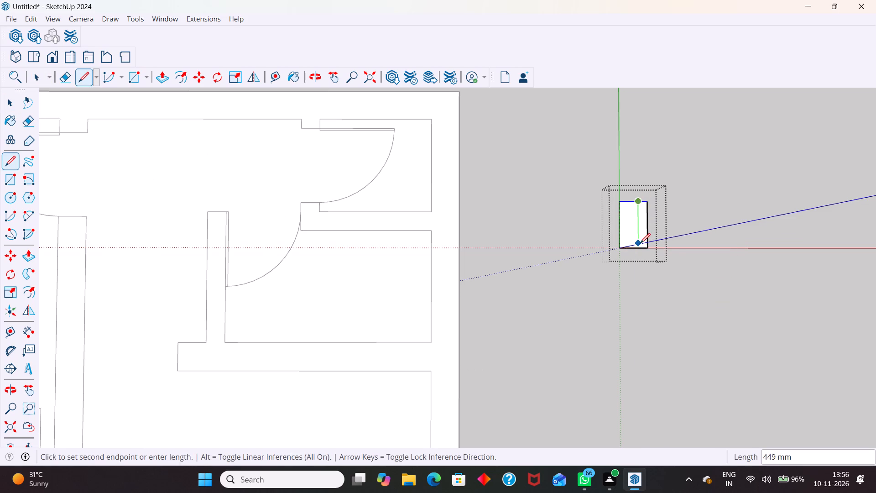
pyautogui.click(640, 248)
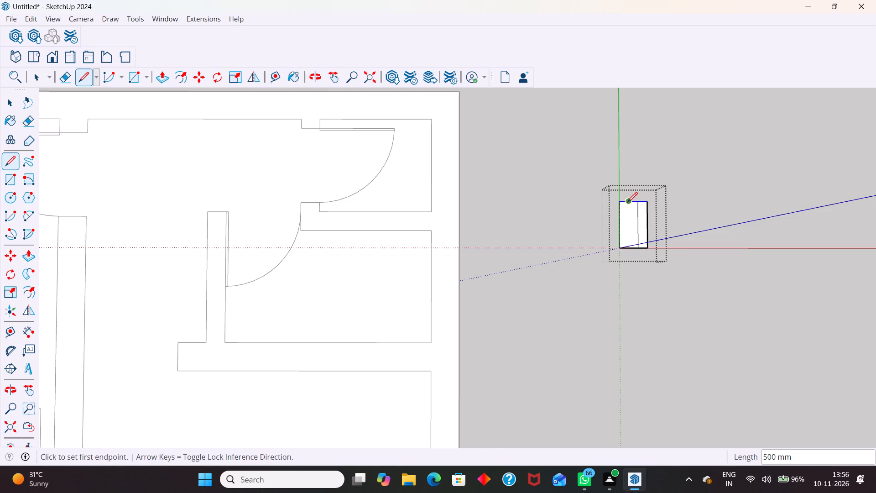
pyautogui.moveTo(627, 202); pyautogui.dragTo(631, 213)
pyautogui.click(629, 246)
pyautogui.press('space')
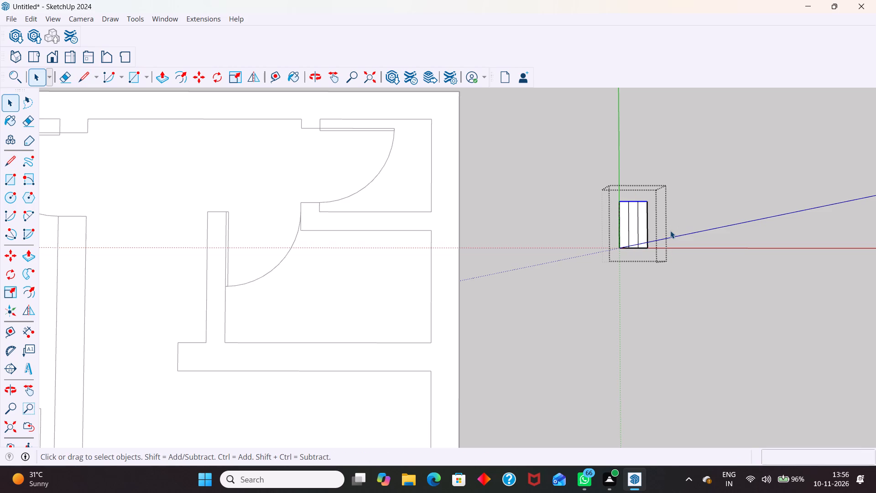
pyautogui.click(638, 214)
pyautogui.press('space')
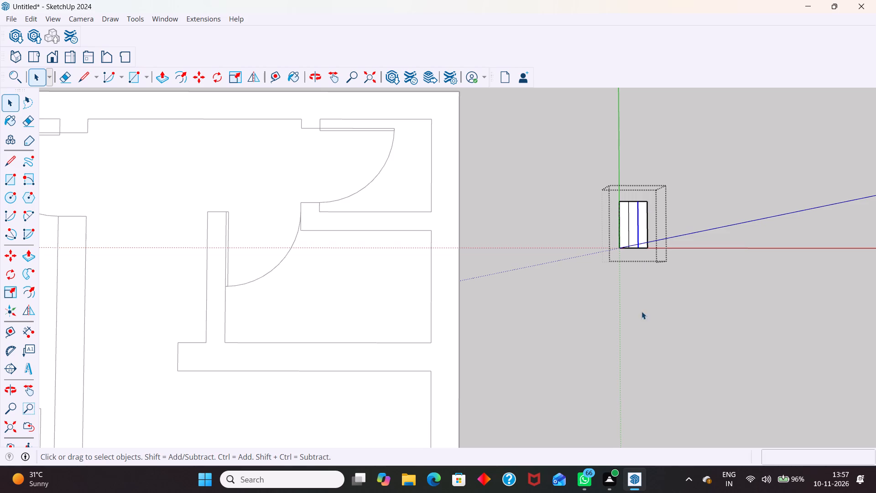
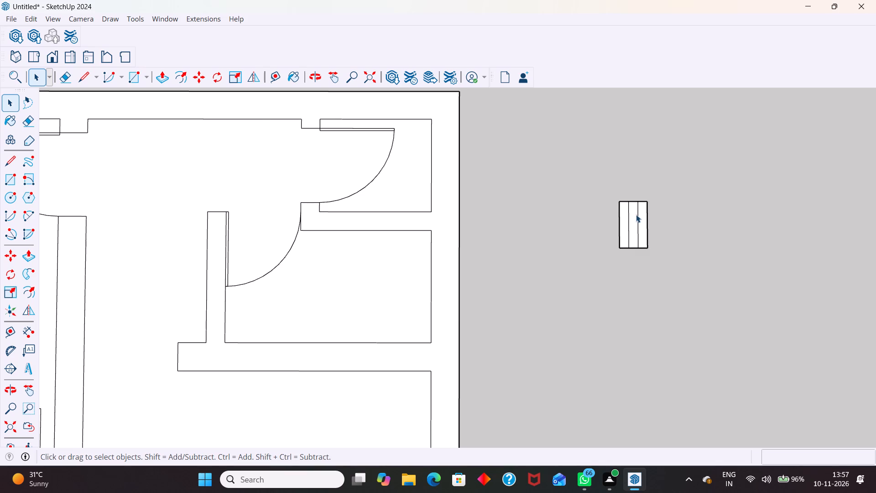
# Open the small window symbol's group for editing and divide its right inner vertical line into 11 segments.
pyautogui.scroll(1, 636, 215)
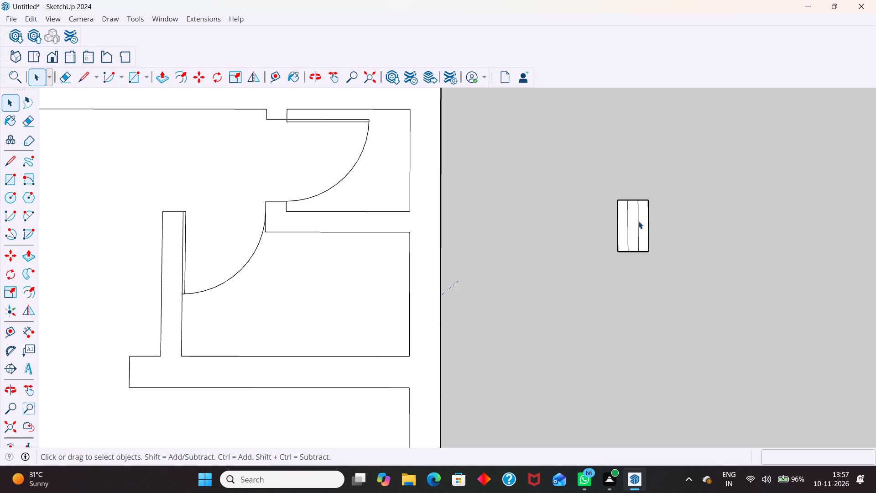
pyautogui.click(638, 221)
pyautogui.tripleClick(638, 221)
pyautogui.click(638, 221)
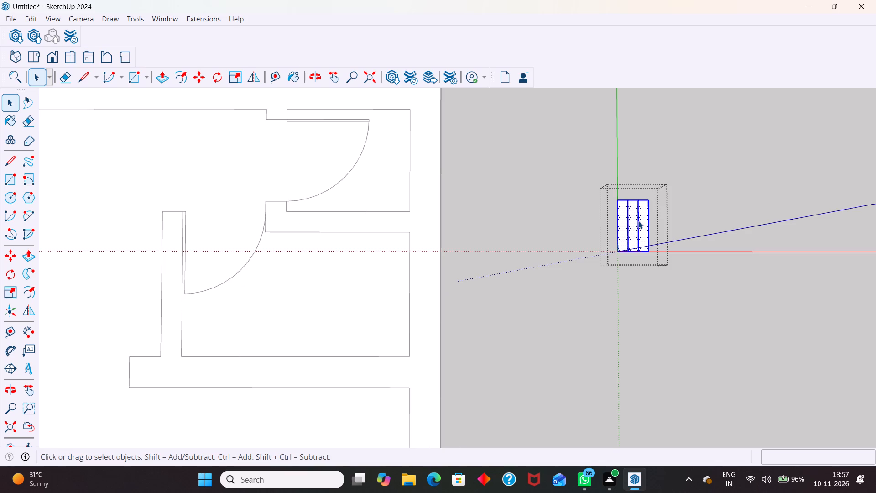
pyautogui.click(637, 221)
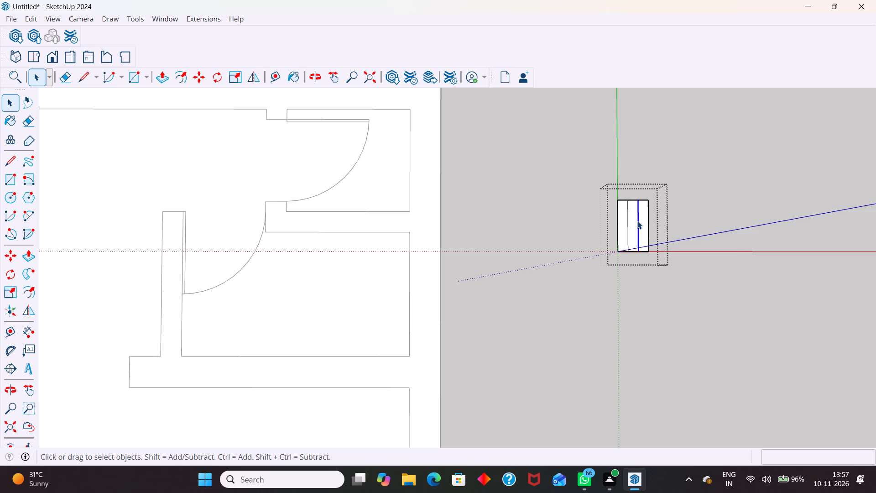
pyautogui.rightClick(637, 221)
pyautogui.click(660, 305)
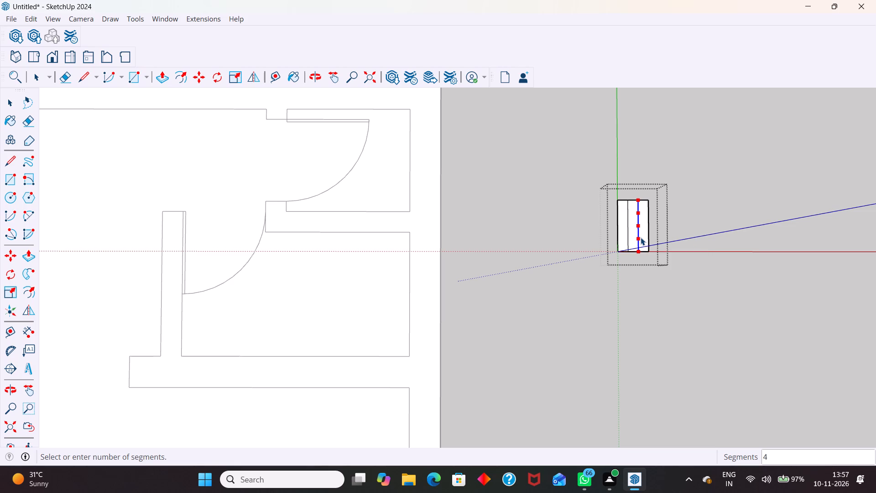
pyautogui.press('1')
pyautogui.press('1')
pyautogui.press('Return')
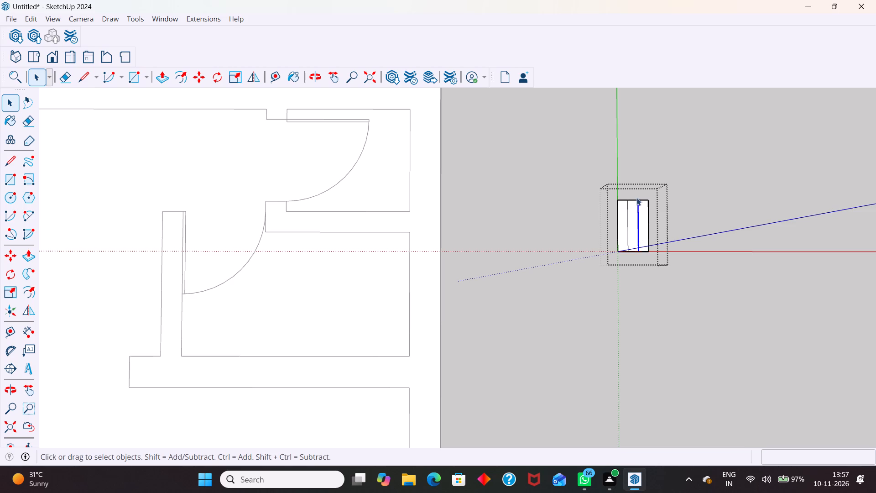
# Delete every second segment of the divided right inner line to make it a dashed line.
pyautogui.scroll(6, 637, 197)
pyautogui.click(639, 207)
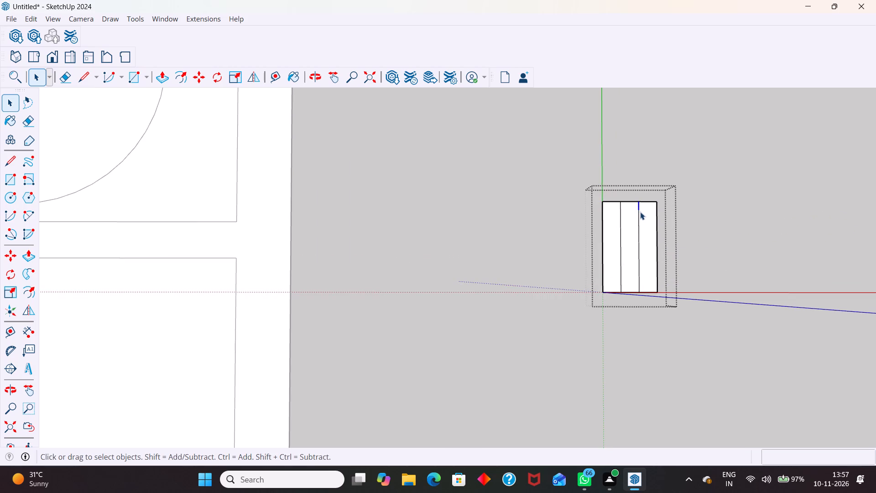
pyautogui.click(639, 215)
pyautogui.press('Delete')
pyautogui.click(638, 229)
pyautogui.press('Delete')
pyautogui.click(639, 246)
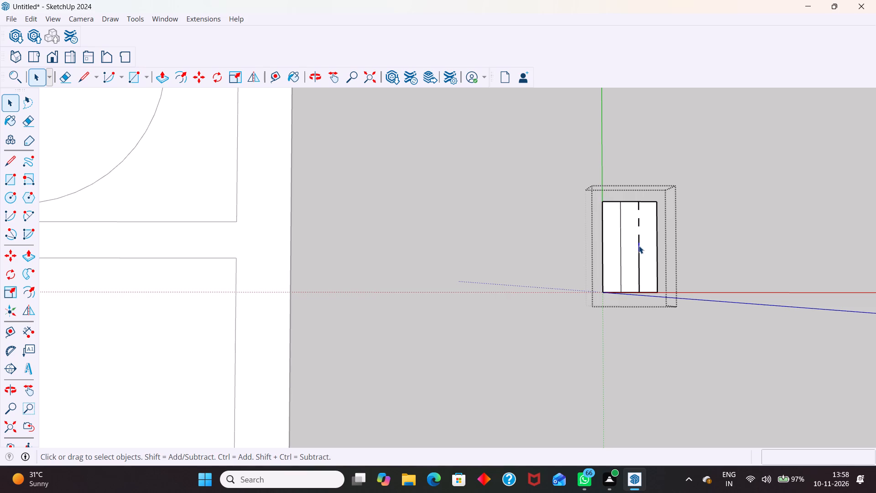
pyautogui.press('Delete')
pyautogui.click(638, 257)
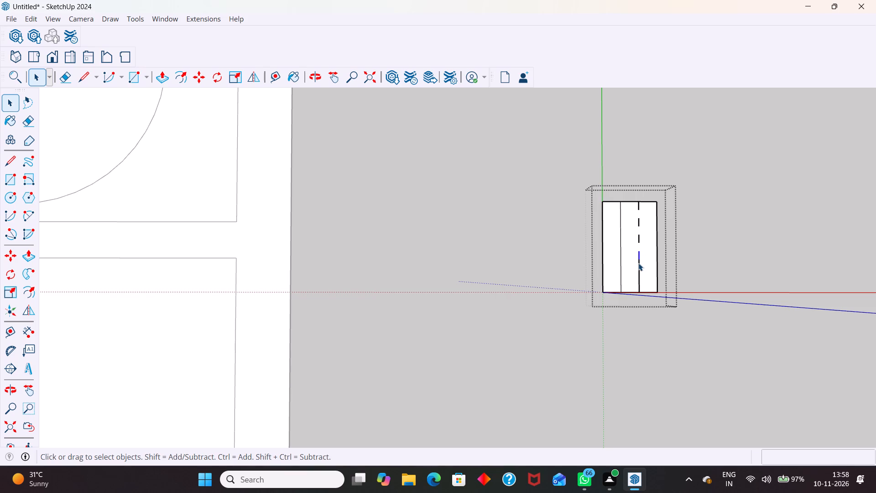
pyautogui.click(638, 263)
pyautogui.press('Delete')
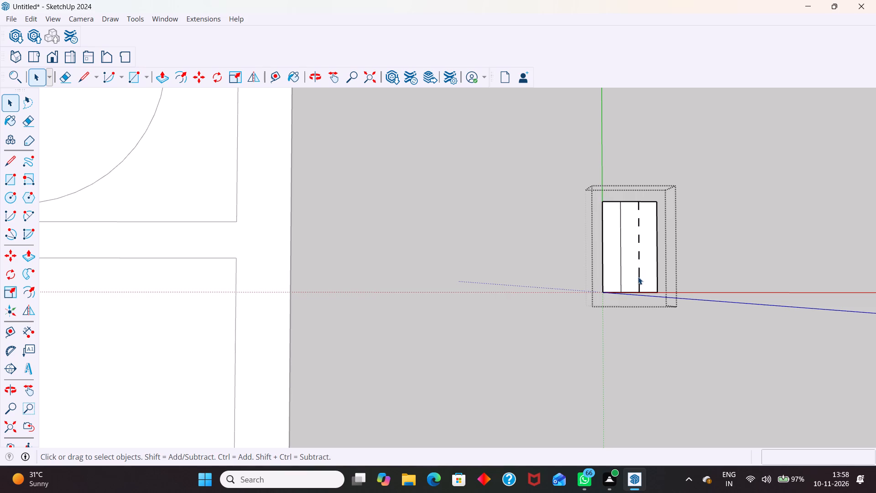
pyautogui.click(639, 276)
pyautogui.press('Delete')
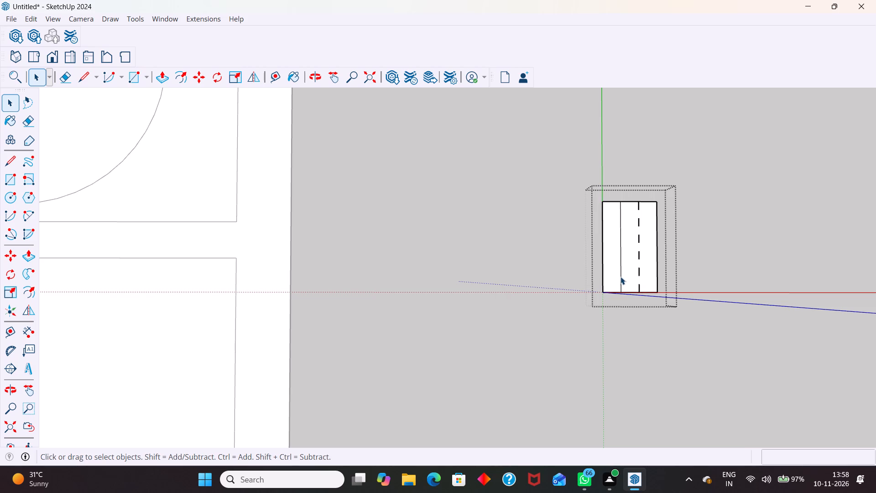
# Delete the solid left inner vertical line of the small window symbol.
pyautogui.click(620, 277)
pyautogui.press('Delete')
# Copy all dashes of the right inner line to the rectangle's left third-division point, then close the group.
pyautogui.click(639, 285)
pyautogui.moveTo(630, 191); pyautogui.dragTo(662, 304)
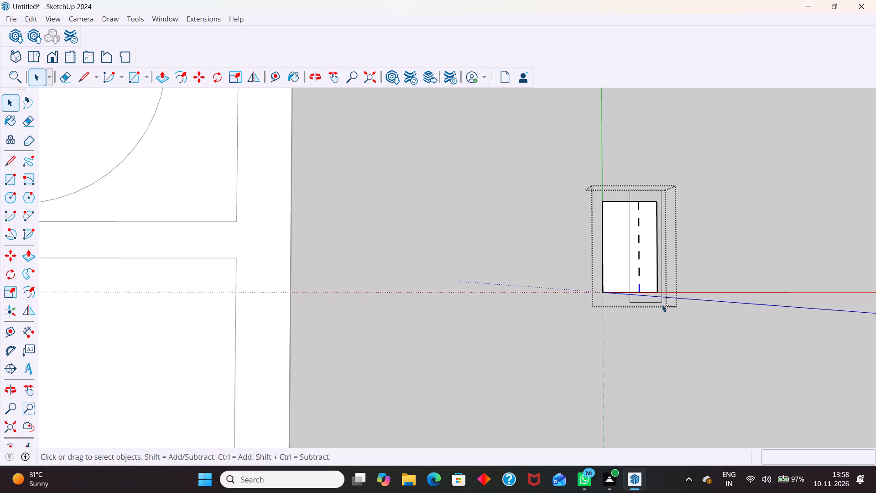
pyautogui.moveTo(662, 304); pyautogui.dragTo(662, 313)
pyautogui.click(727, 253)
pyautogui.doubleClick(631, 219)
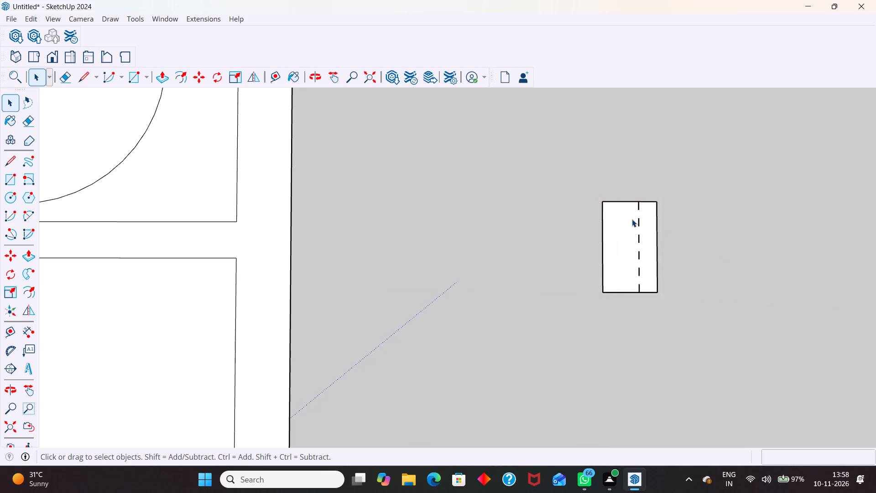
pyautogui.moveTo(630, 191); pyautogui.dragTo(648, 297)
pyautogui.press('m')
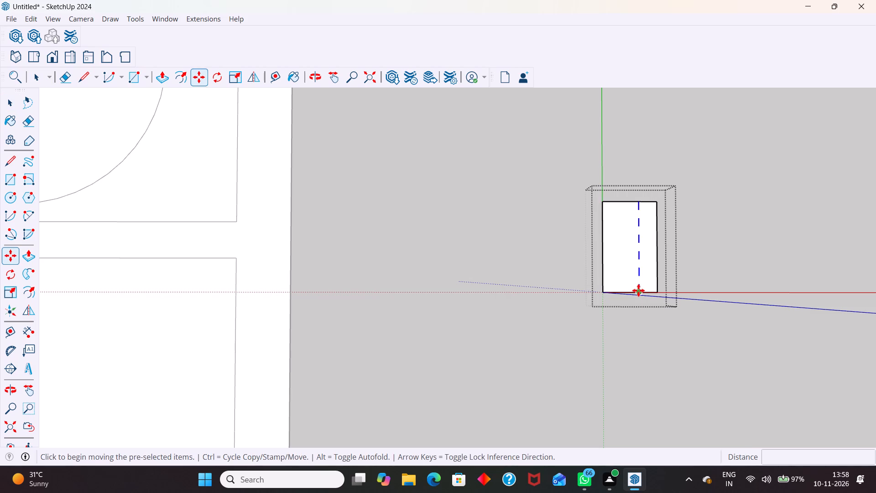
pyautogui.click(638, 293)
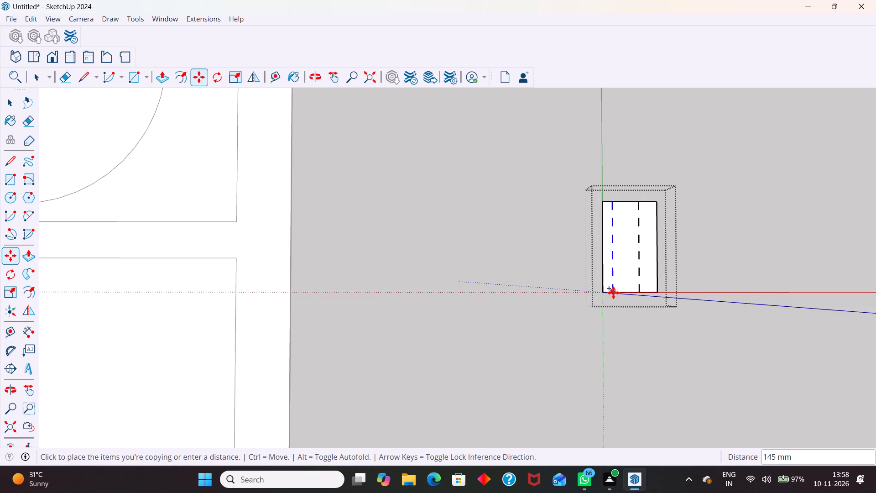
pyautogui.click(623, 292)
pyautogui.press('space')
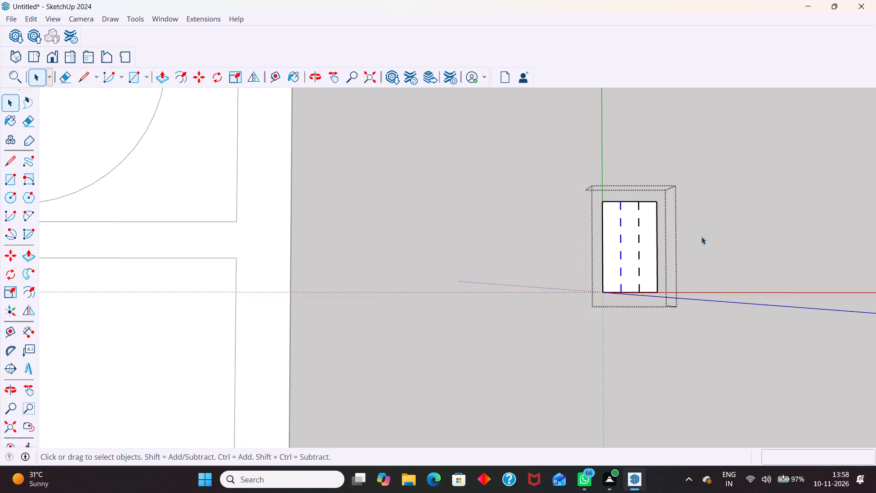
pyautogui.click(708, 235)
# Copy the dashed window symbol by its left edge midpoint into the right outer wall of the second room from the top.
pyautogui.scroll(-10, 600, 273)
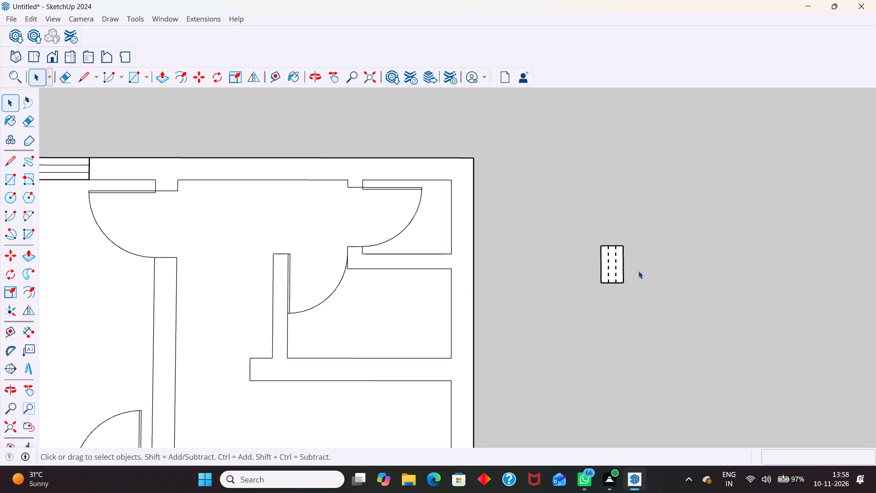
pyautogui.click(618, 268)
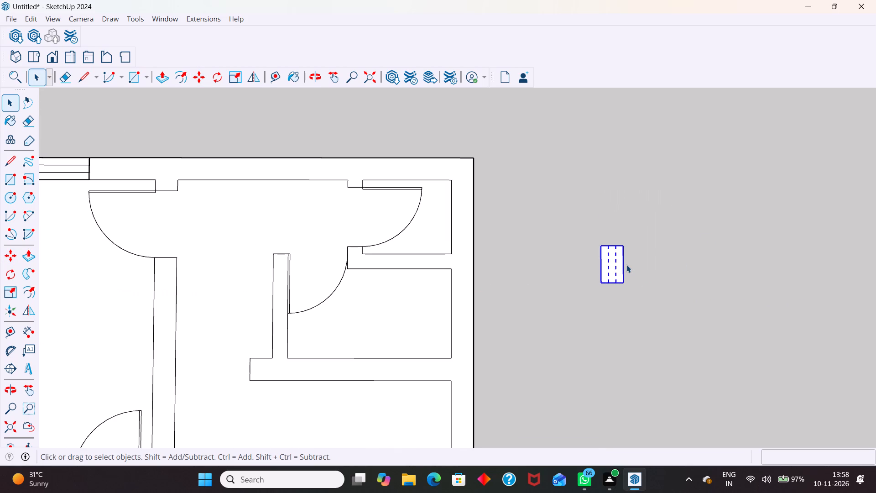
pyautogui.press('m')
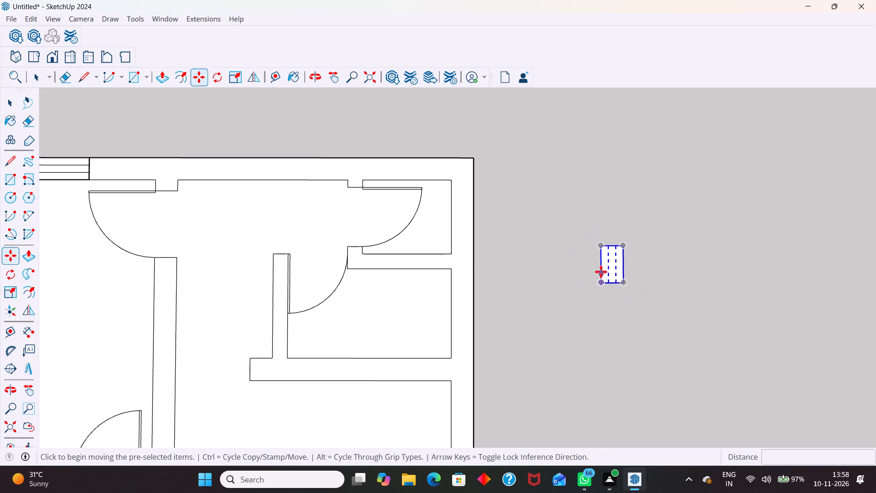
pyautogui.scroll(4, 599, 265)
pyautogui.click(600, 265)
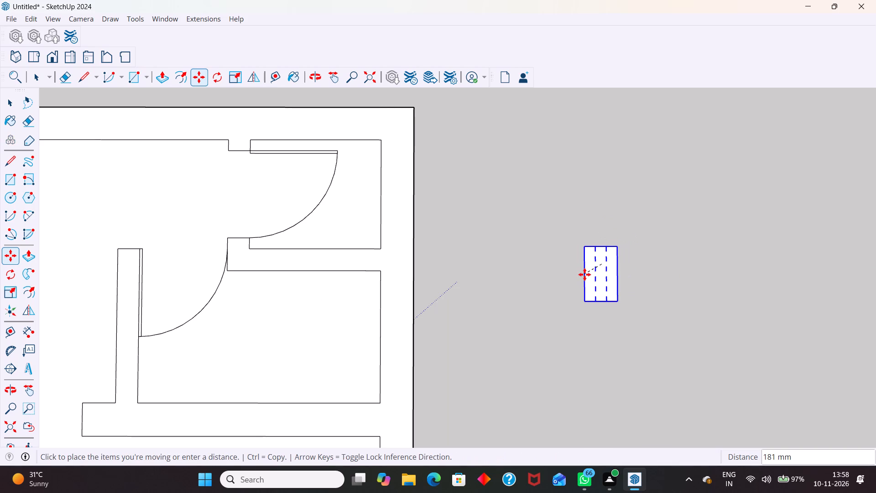
pyautogui.click(381, 332)
pyautogui.press('space')
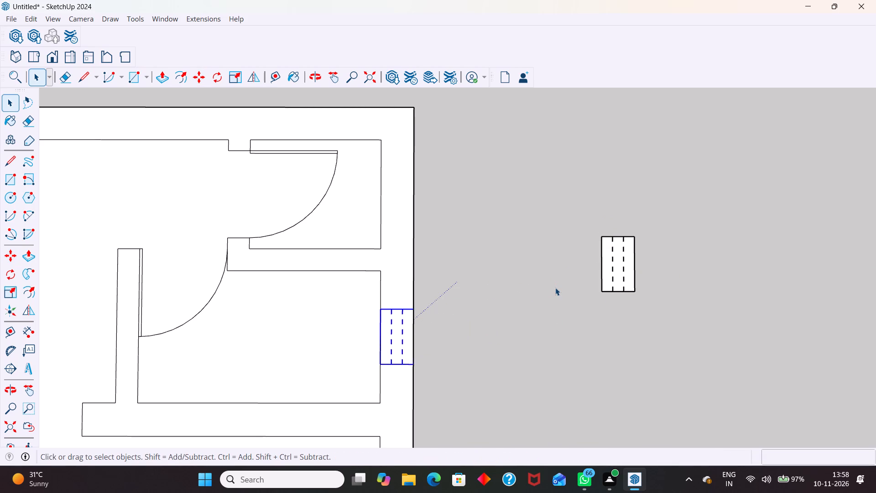
# Move the original dashed window symbol by its left edge midpoint into the right outer wall of the top-right room.
pyautogui.scroll(-5, 596, 250)
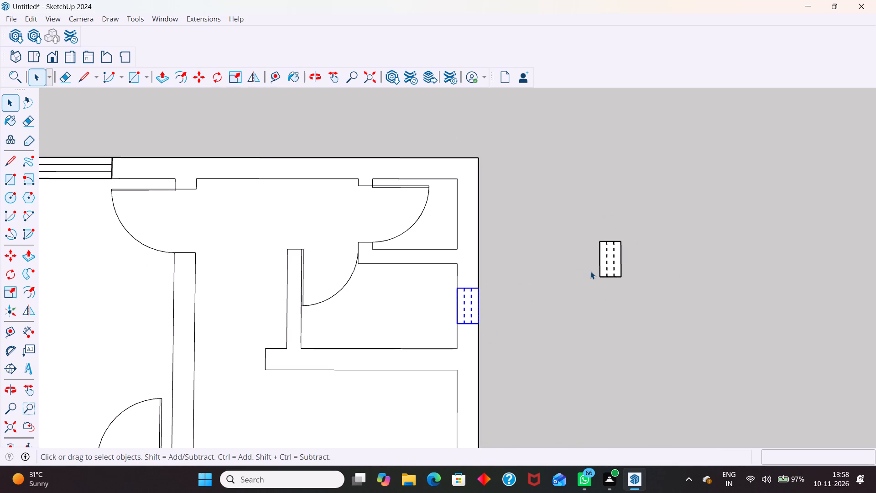
pyautogui.click(602, 255)
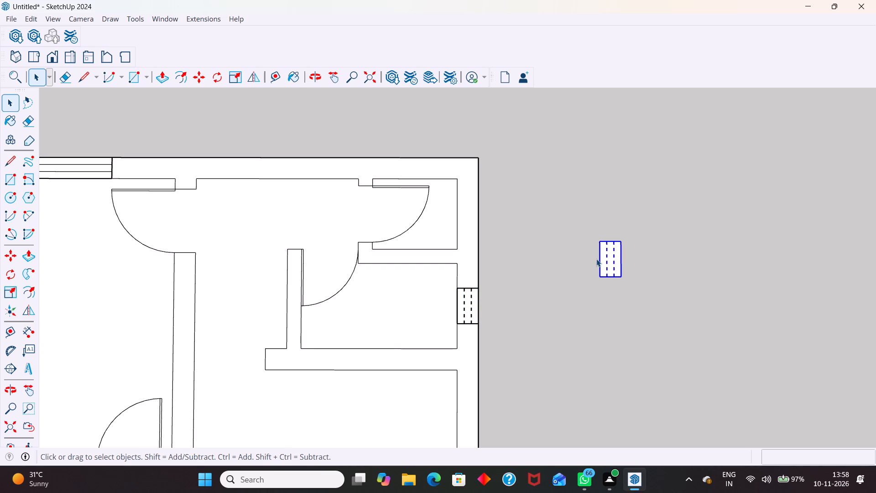
pyautogui.press('m')
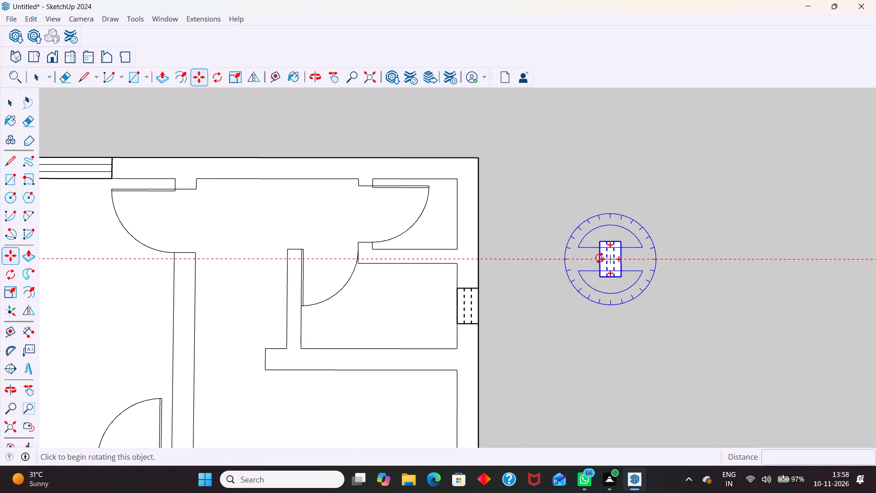
pyautogui.scroll(4, 595, 258)
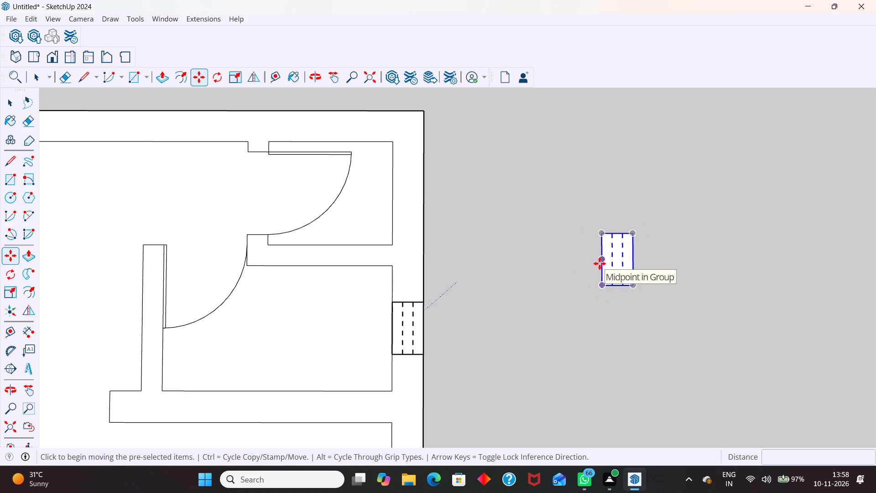
pyautogui.click(601, 261)
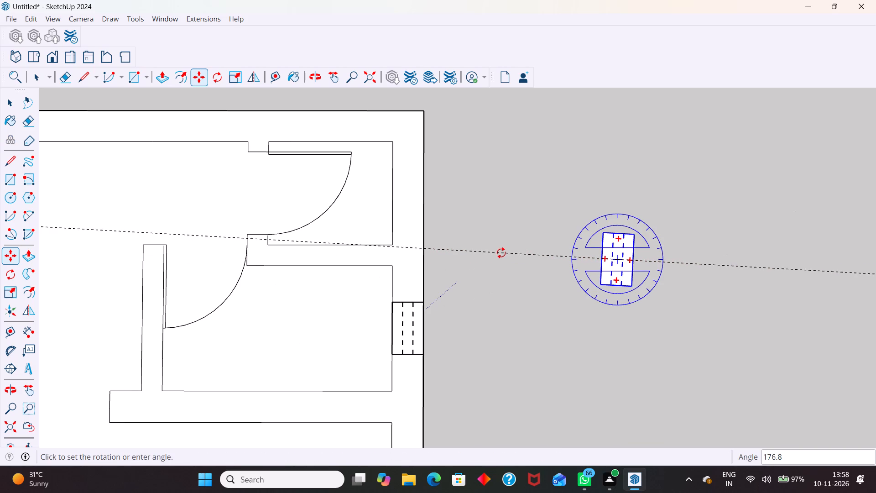
pyautogui.press('Escape')
pyautogui.click(601, 258)
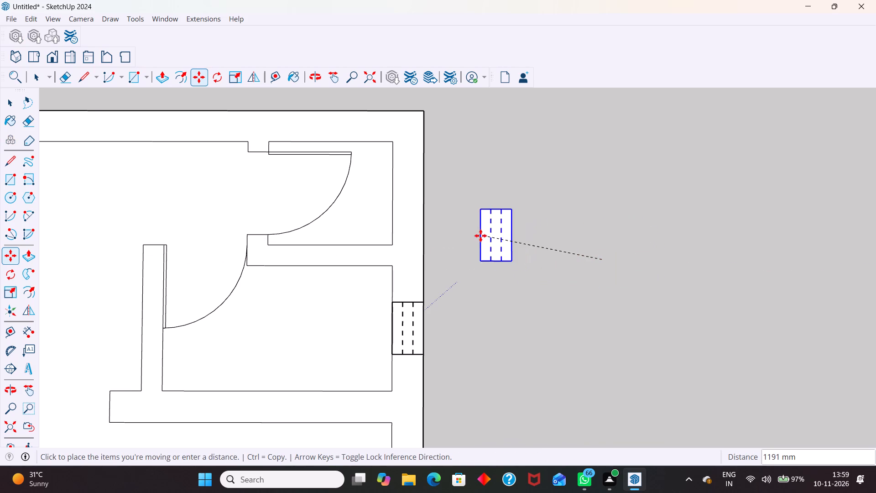
pyautogui.click(393, 197)
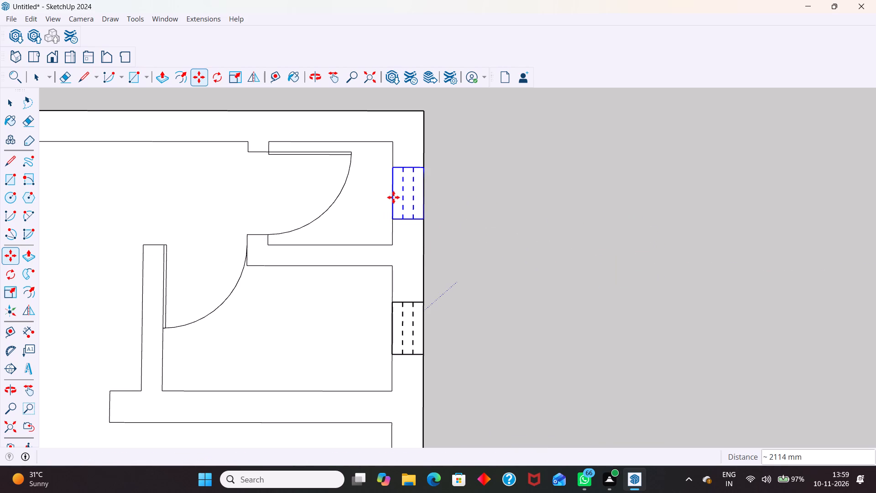
pyautogui.press('Escape')
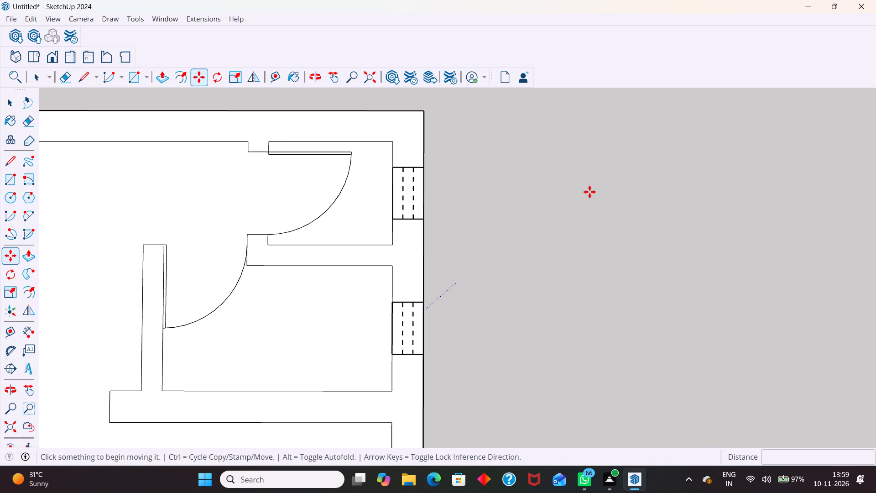
pyautogui.press('Escape')
# Erase the short vertical line across the outer wall at the plan's lower-right corner, joining the bottom and right walls.
pyautogui.press('space')
pyautogui.scroll(-14, 579, 179)
pyautogui.scroll(-7, 587, 211)
pyautogui.scroll(-4, 406, 251)
pyautogui.moveTo(416, 326); pyautogui.dragTo(427, 332, button='middle')
pyautogui.scroll(5, 501, 232)
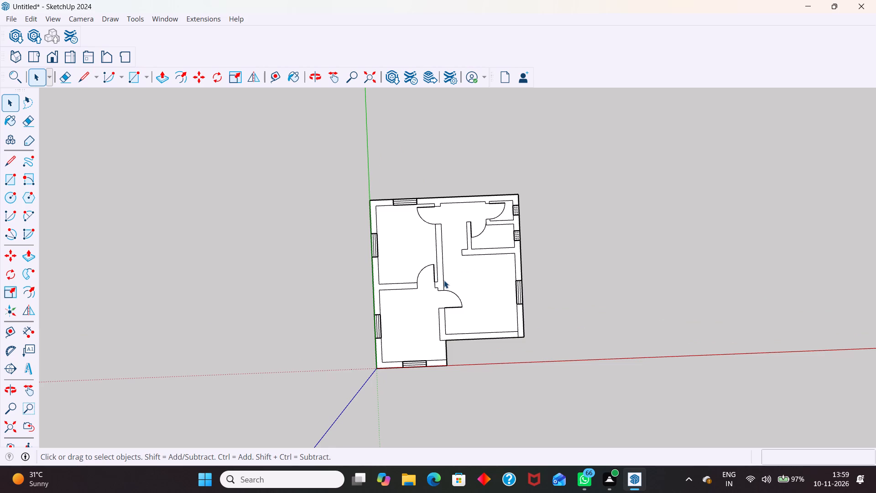
pyautogui.scroll(3, 484, 335)
pyautogui.click(485, 336)
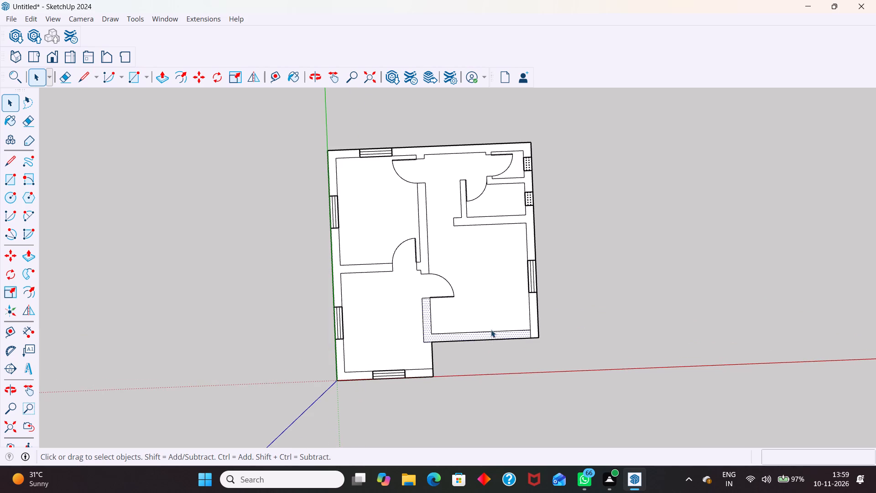
pyautogui.press('e')
pyautogui.scroll(11, 549, 335)
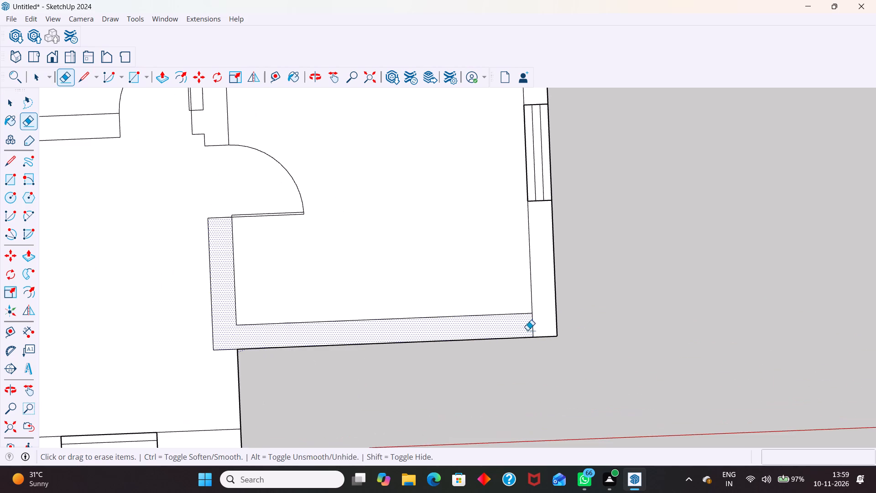
pyautogui.click(532, 325)
pyautogui.press('Escape')
pyautogui.press('space')
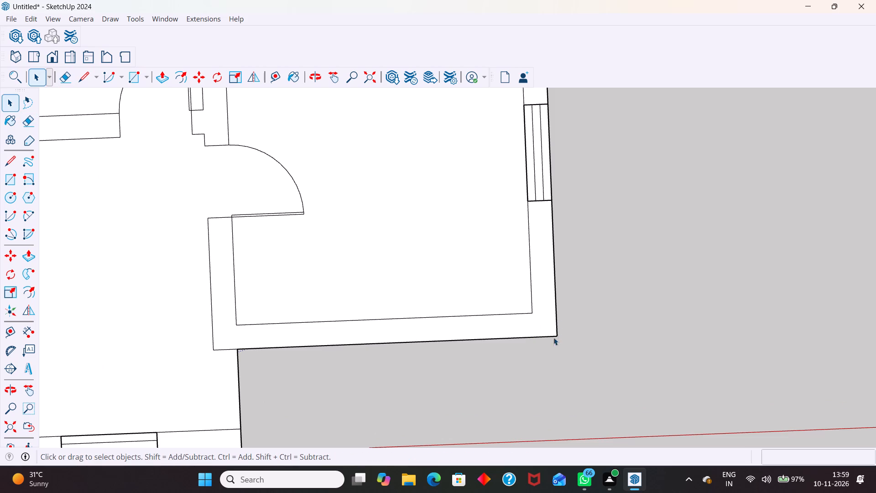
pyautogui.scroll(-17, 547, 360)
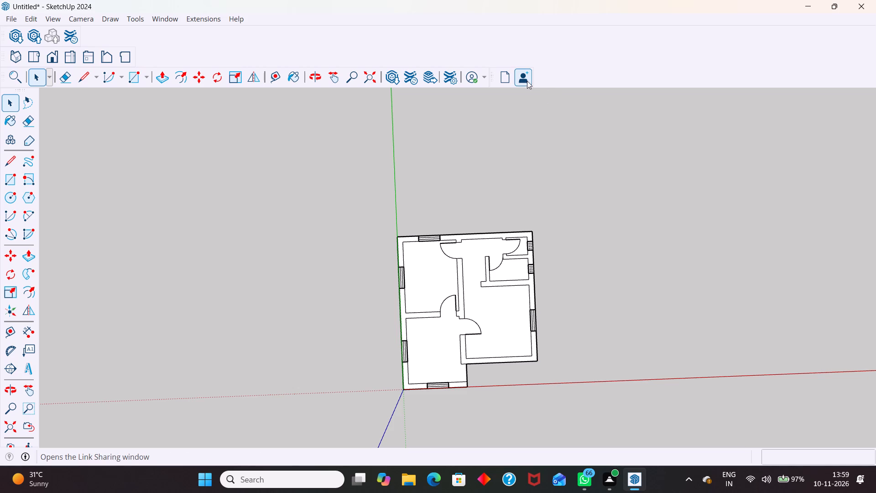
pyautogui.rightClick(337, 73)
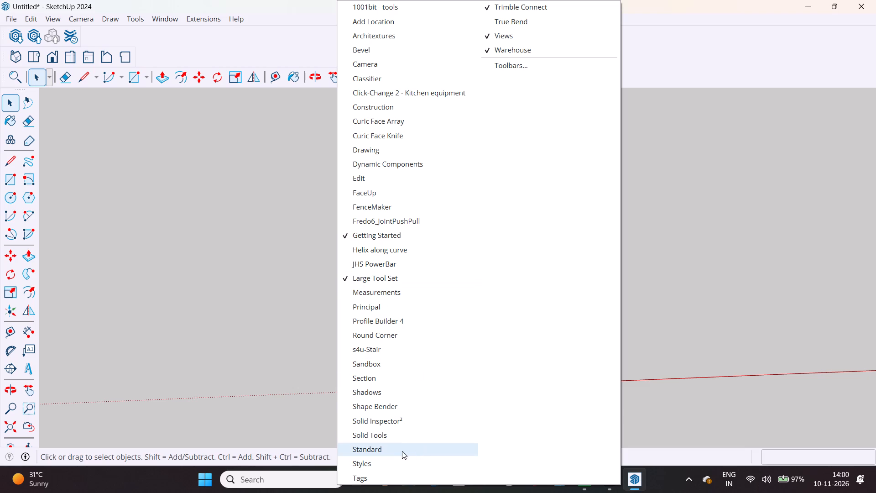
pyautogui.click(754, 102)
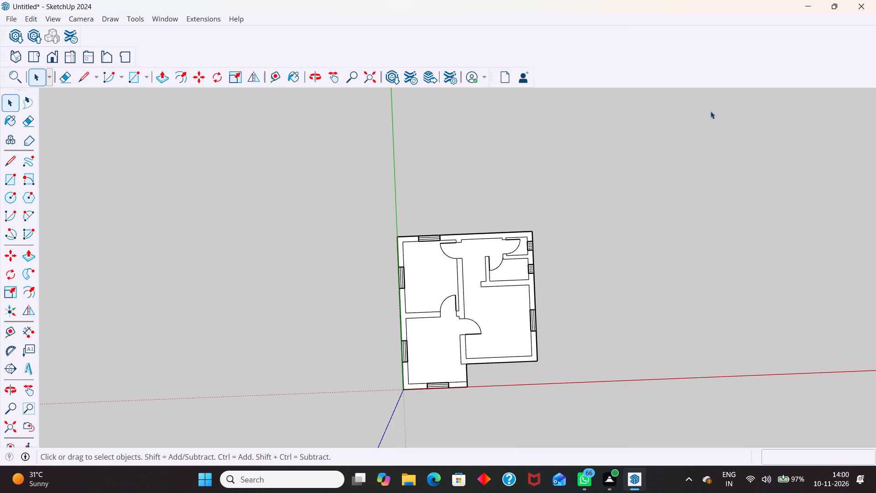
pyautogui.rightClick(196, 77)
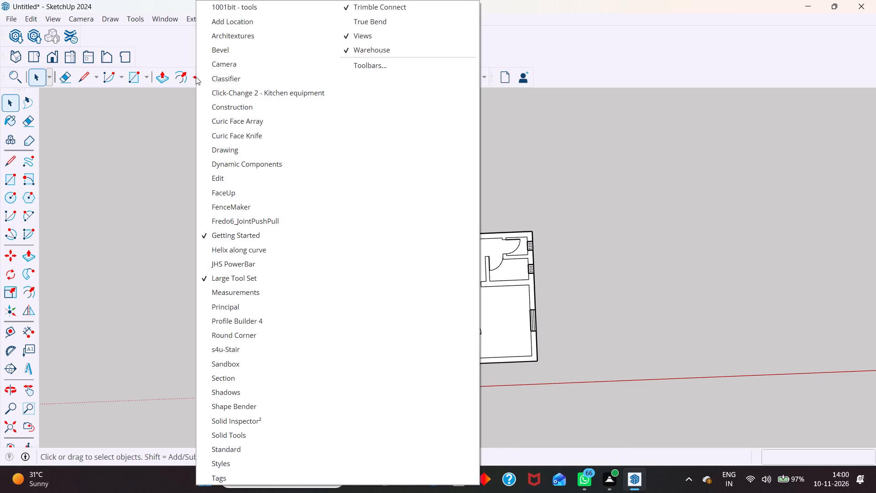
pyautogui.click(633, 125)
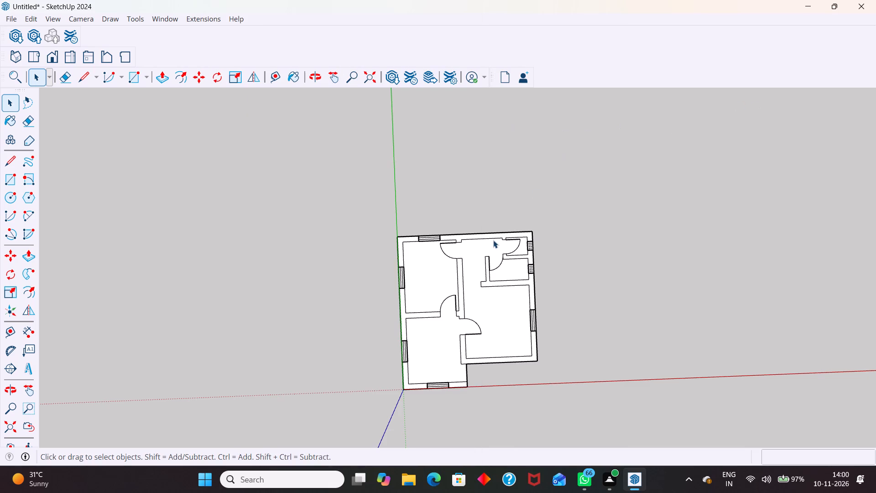
# Display the Default Tray without the Overlays section and expand its Tags section.
pyautogui.click(163, 26)
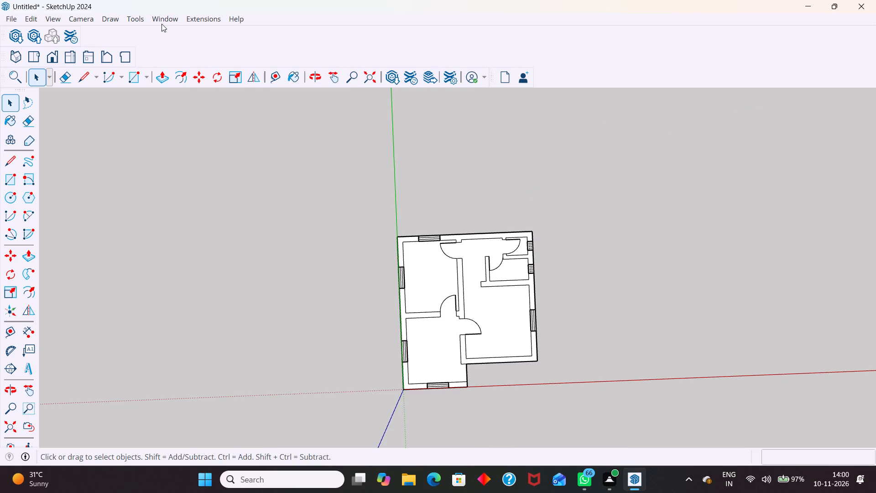
pyautogui.click(162, 17)
pyautogui.click(165, 29)
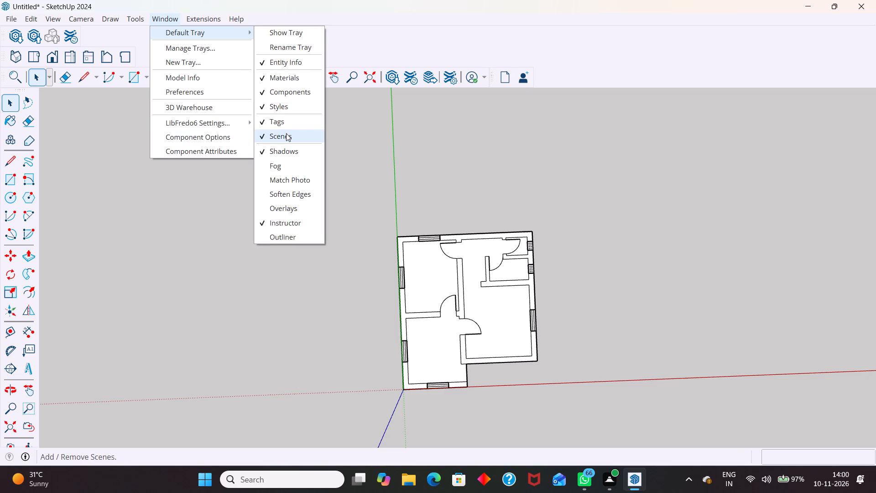
pyautogui.scroll(-3, 289, 145)
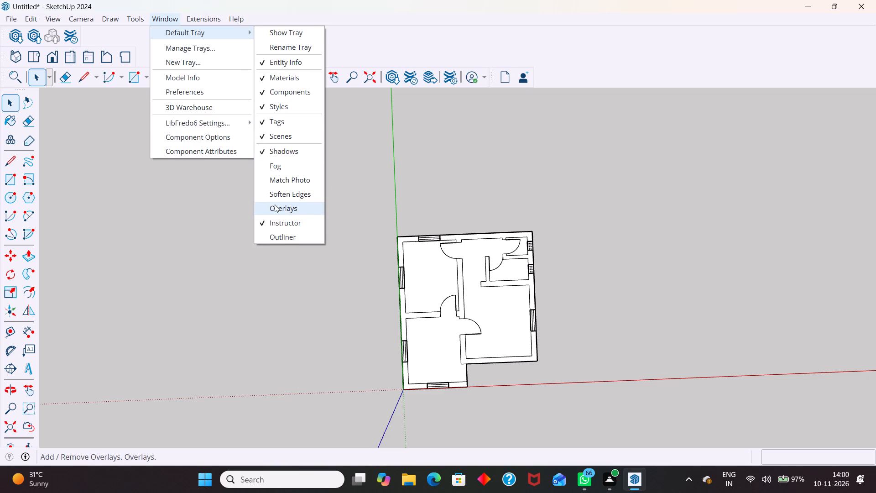
pyautogui.click(279, 206)
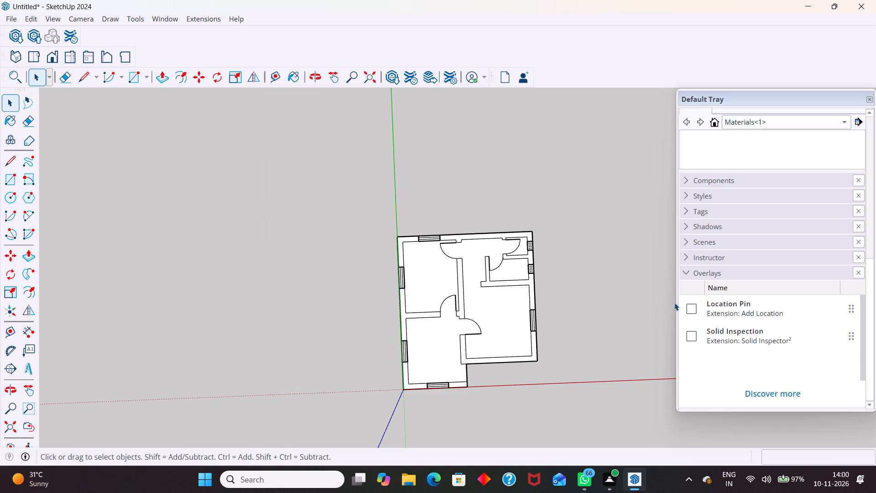
pyautogui.click(860, 274)
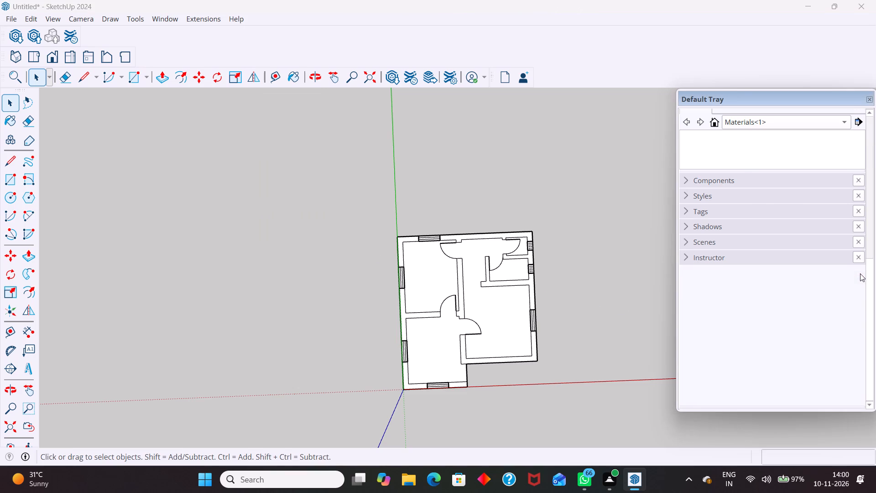
pyautogui.scroll(-2, 729, 313)
pyautogui.click(730, 355)
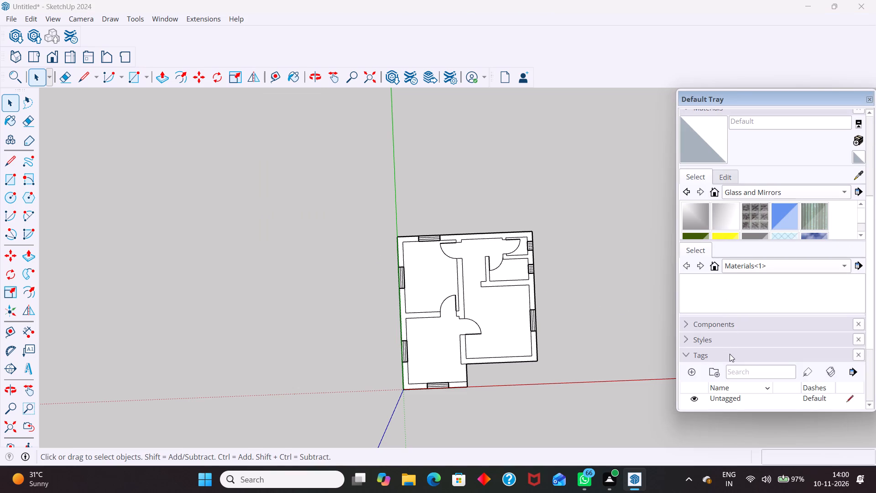
# Create a new tag folder named WINDOW.
pyautogui.scroll(-4, 710, 289)
pyautogui.click(712, 372)
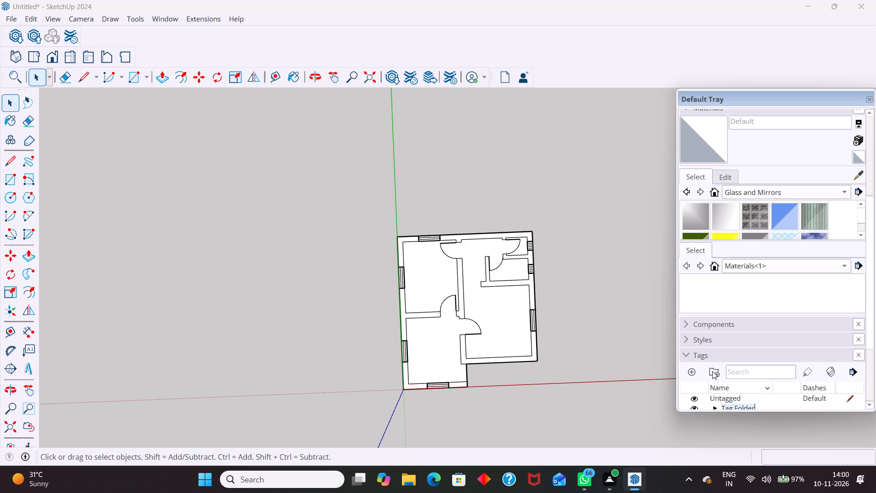
pyautogui.scroll(-4, 731, 379)
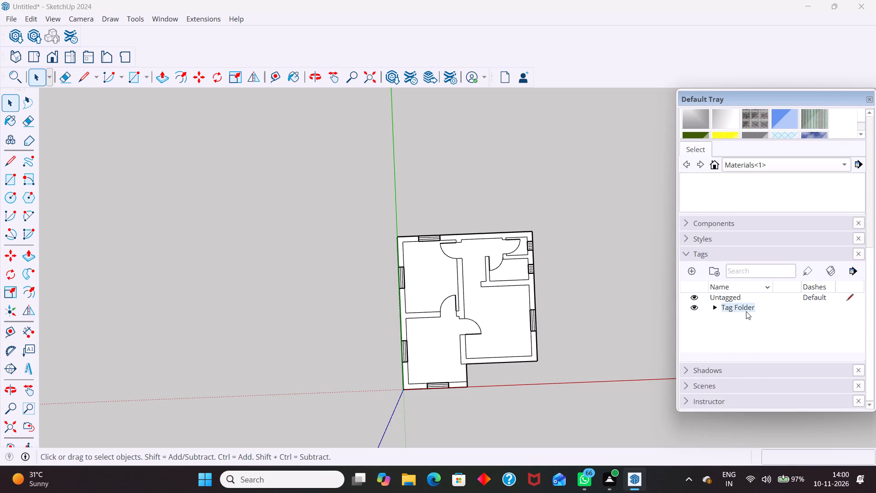
pyautogui.press('BackSpace')
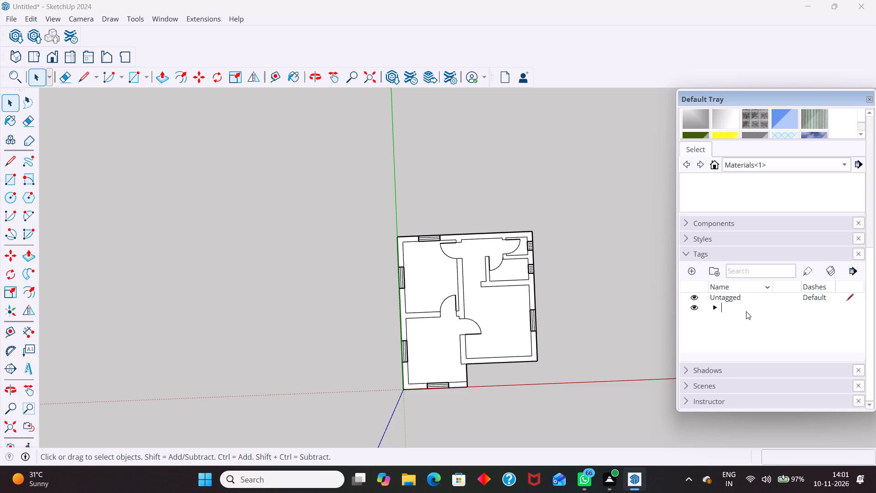
pyautogui.write('WINDOW')
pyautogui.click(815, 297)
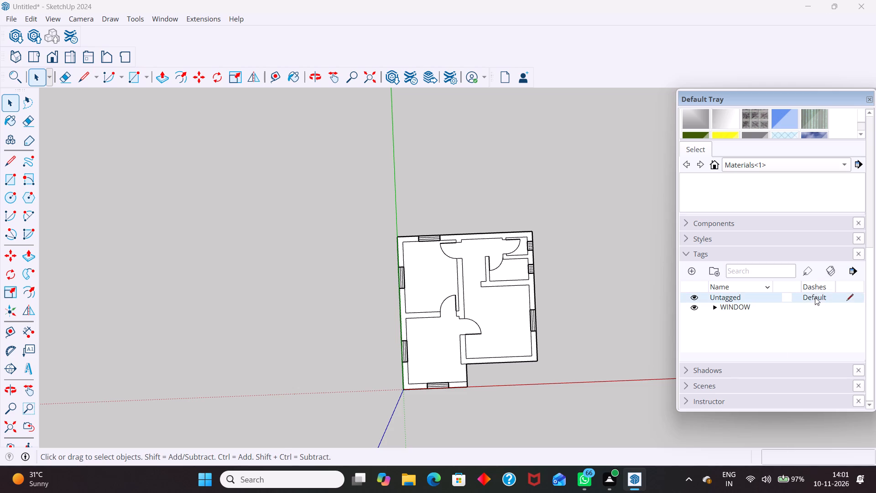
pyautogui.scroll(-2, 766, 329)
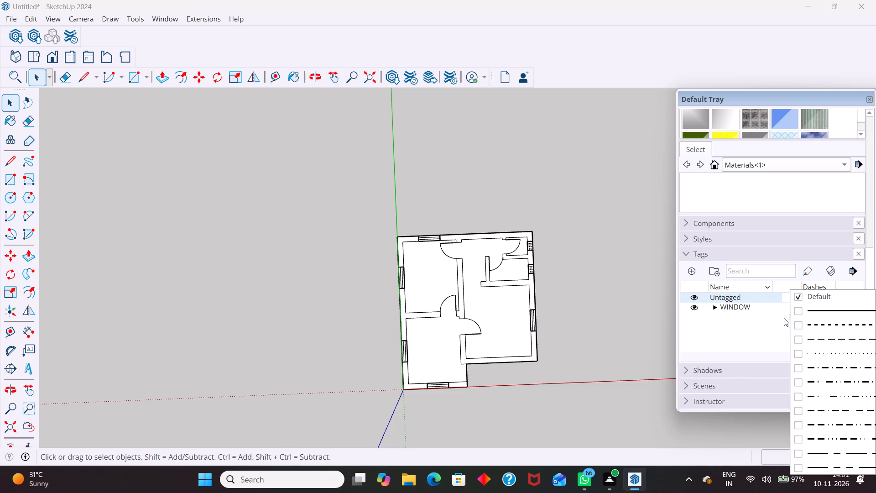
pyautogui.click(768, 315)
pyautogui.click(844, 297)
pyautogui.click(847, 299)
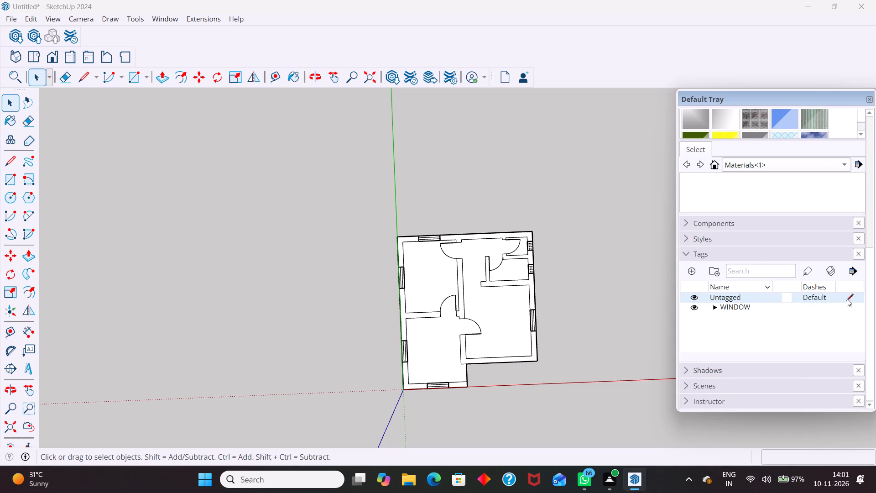
# Turn on Color by Tag for the model.
pyautogui.click(826, 270)
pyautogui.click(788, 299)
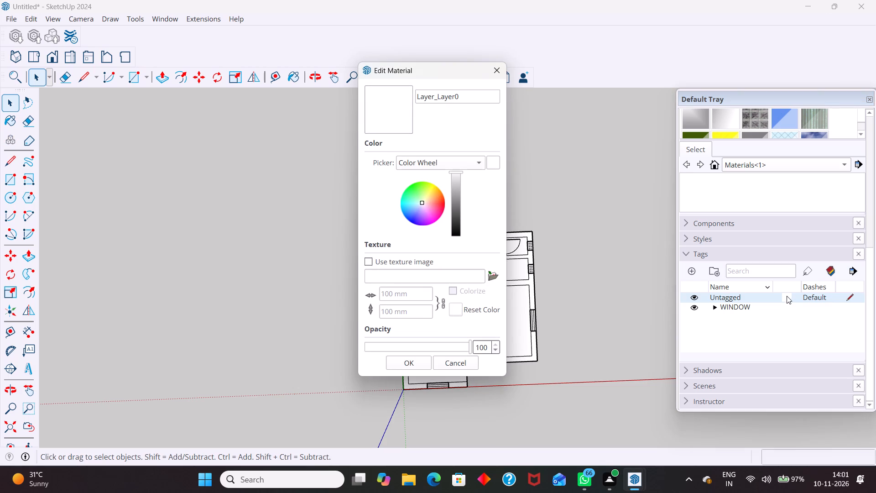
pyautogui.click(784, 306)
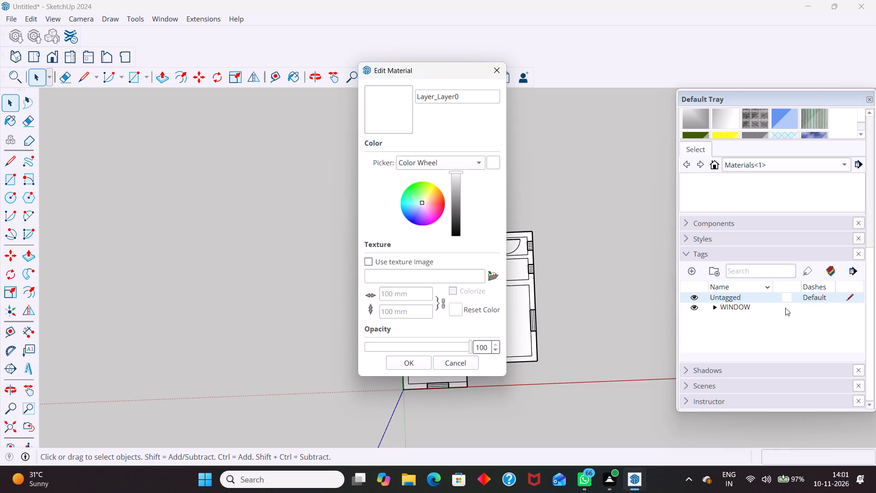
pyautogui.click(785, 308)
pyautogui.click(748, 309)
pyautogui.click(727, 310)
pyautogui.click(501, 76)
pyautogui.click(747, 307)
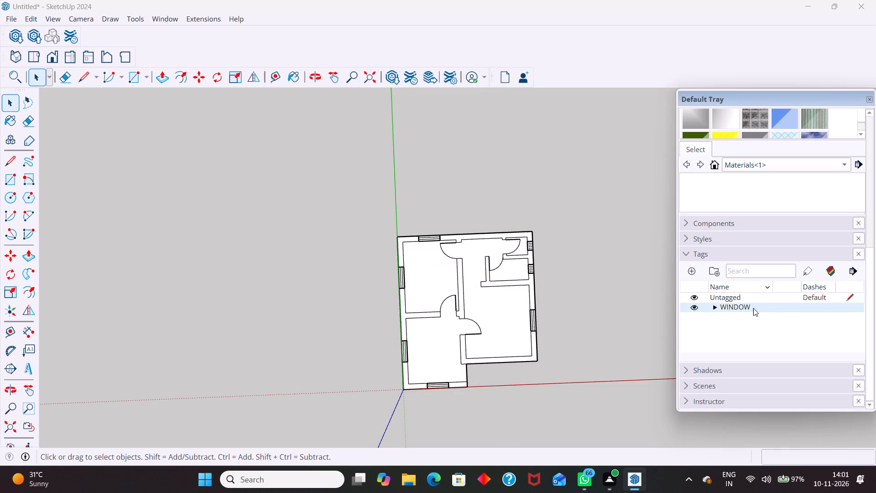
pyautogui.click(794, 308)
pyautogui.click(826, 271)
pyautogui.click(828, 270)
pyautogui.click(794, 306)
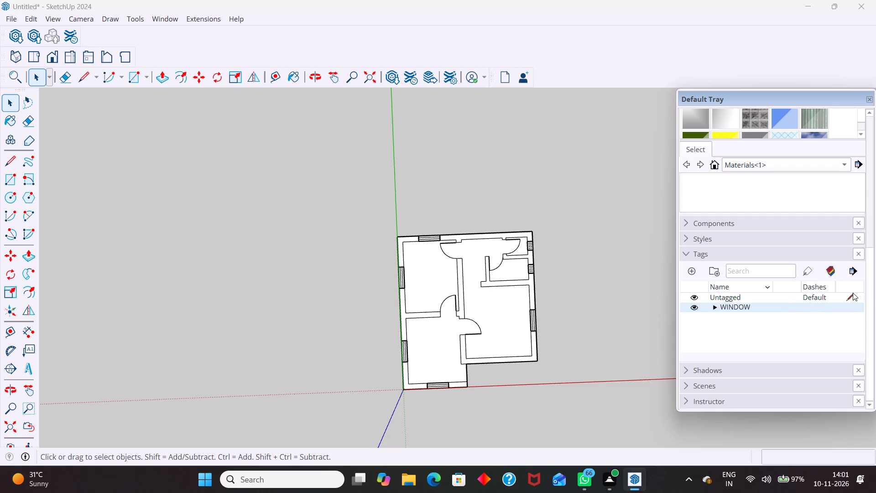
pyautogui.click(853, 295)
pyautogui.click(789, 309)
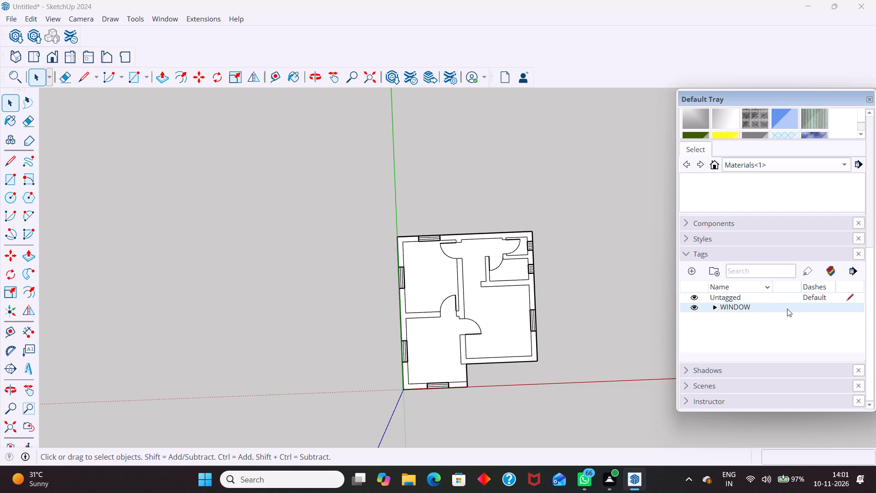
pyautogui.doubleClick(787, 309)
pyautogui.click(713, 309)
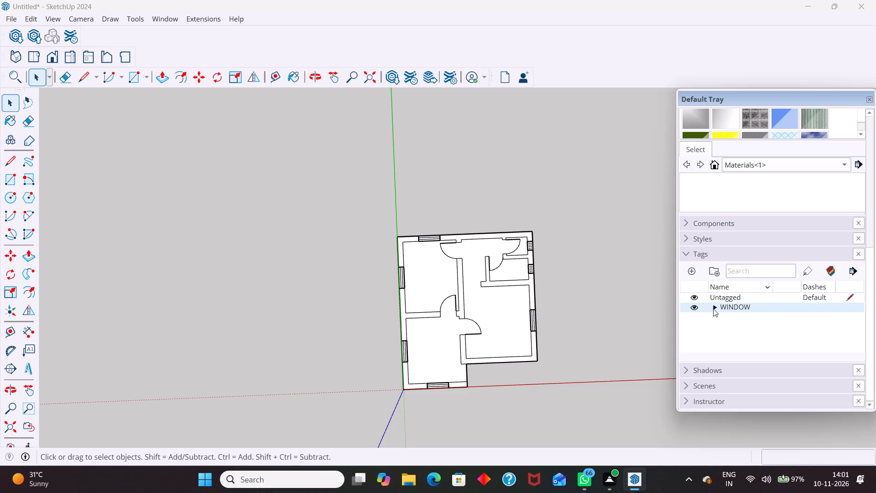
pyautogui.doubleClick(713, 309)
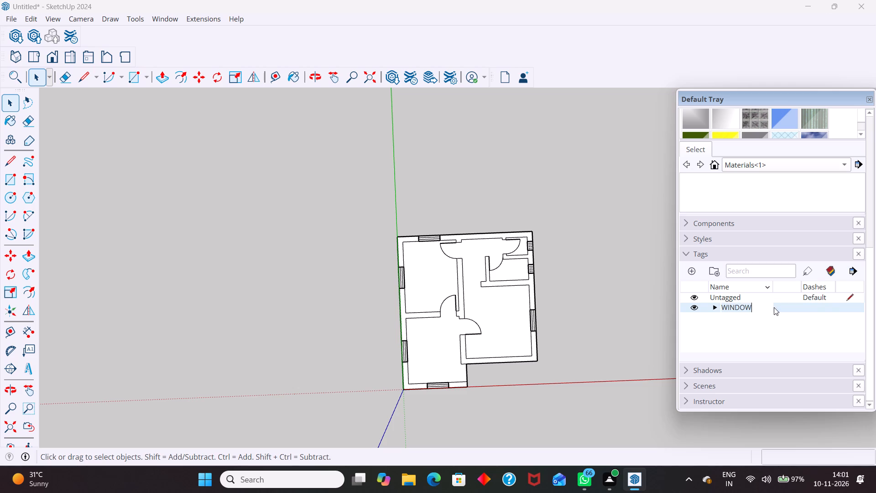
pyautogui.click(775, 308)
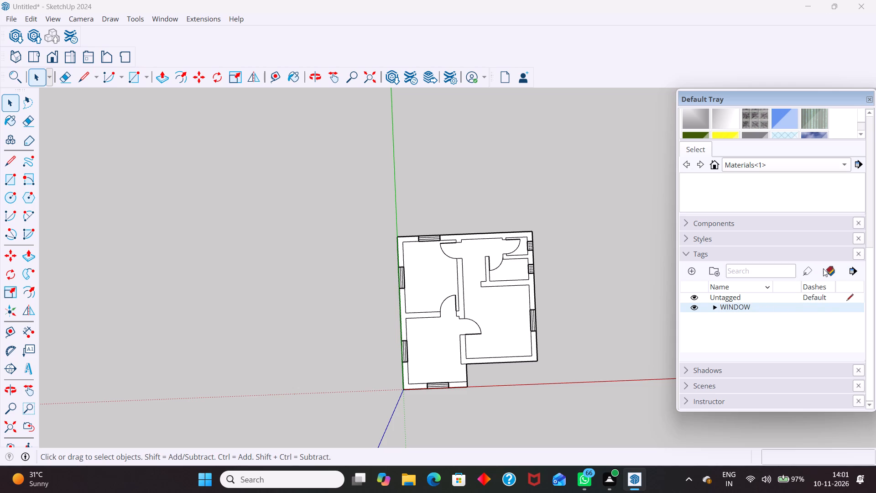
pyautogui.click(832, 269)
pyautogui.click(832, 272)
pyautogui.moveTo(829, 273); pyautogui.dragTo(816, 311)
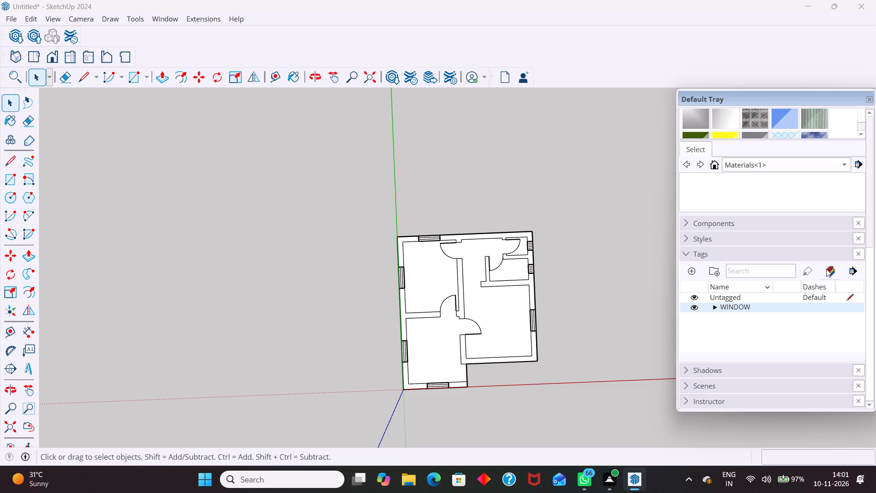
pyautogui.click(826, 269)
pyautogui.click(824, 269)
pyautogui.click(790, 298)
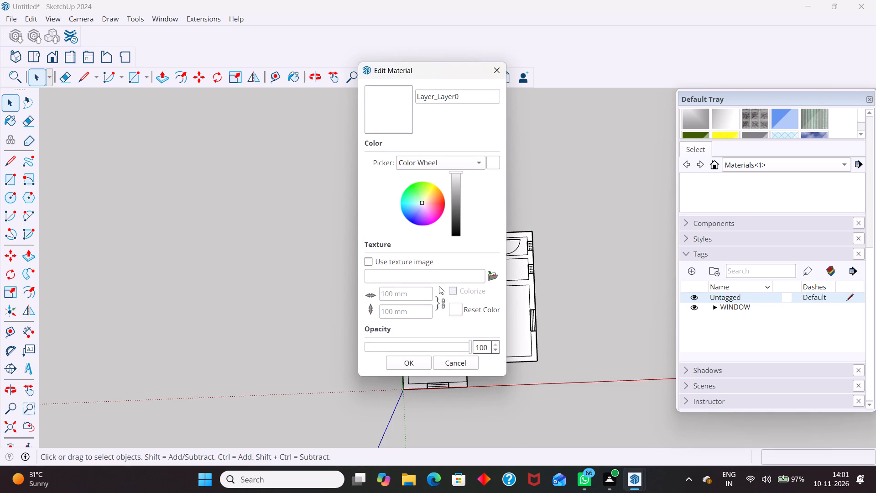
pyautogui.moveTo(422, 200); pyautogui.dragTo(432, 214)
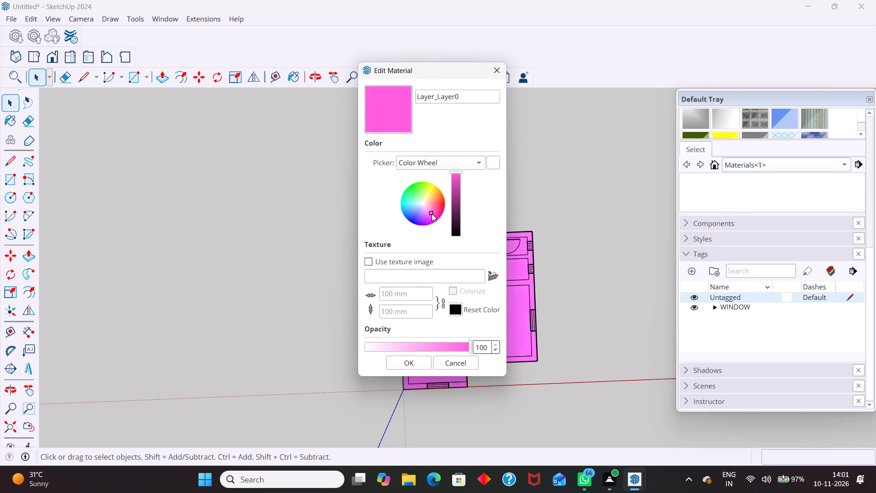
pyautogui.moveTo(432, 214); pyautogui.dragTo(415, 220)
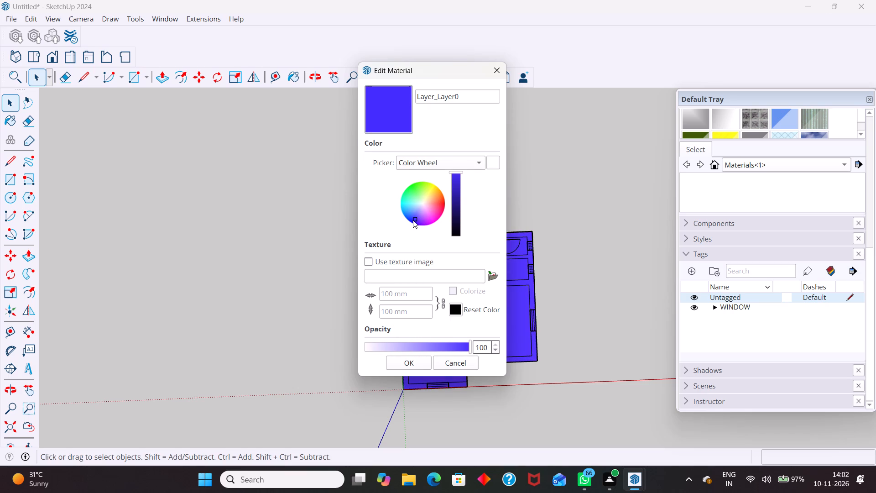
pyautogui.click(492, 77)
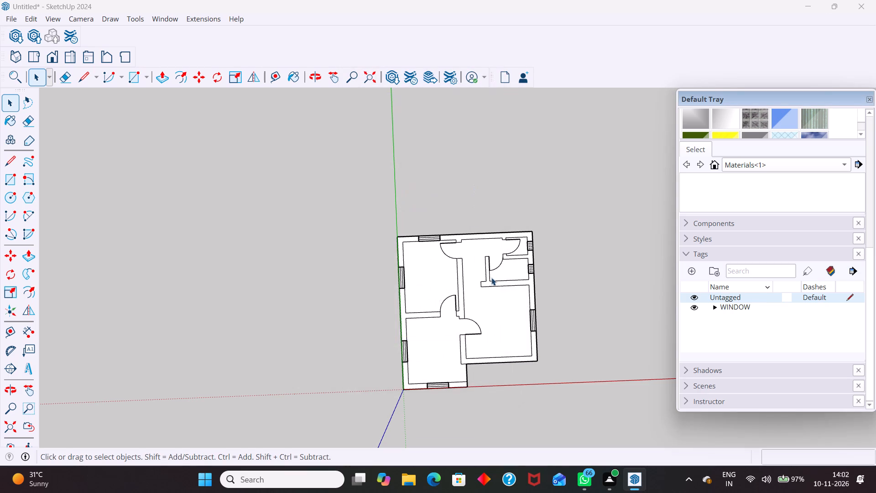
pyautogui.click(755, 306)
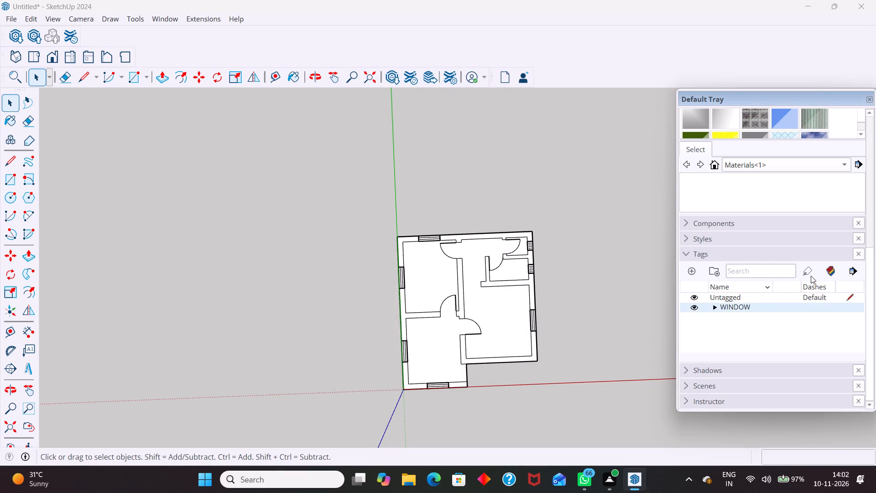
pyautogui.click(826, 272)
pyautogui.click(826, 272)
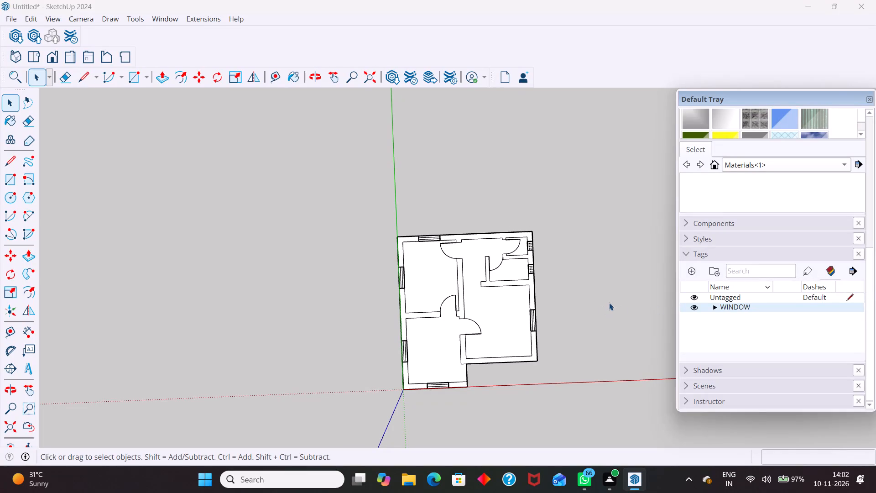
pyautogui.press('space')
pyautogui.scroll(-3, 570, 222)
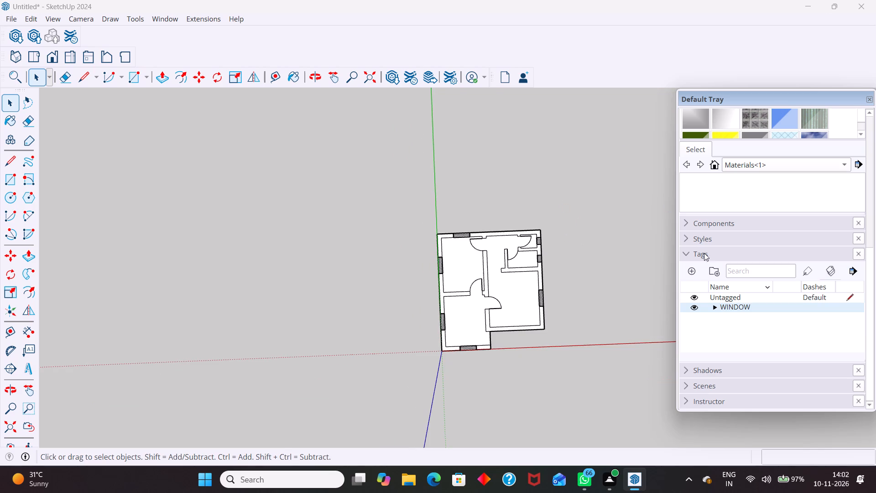
# Create a tag folder named DOORS inside the WINDOW tag folder.
pyautogui.click(712, 273)
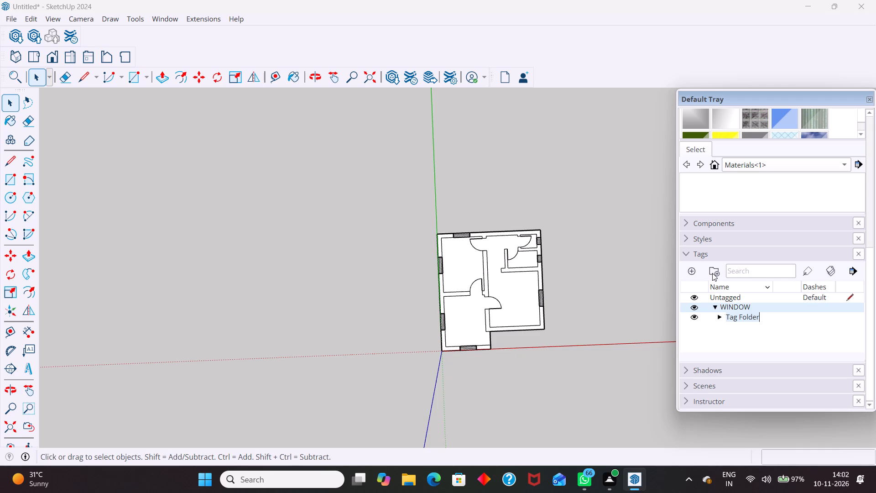
pyautogui.press('BackSpace')
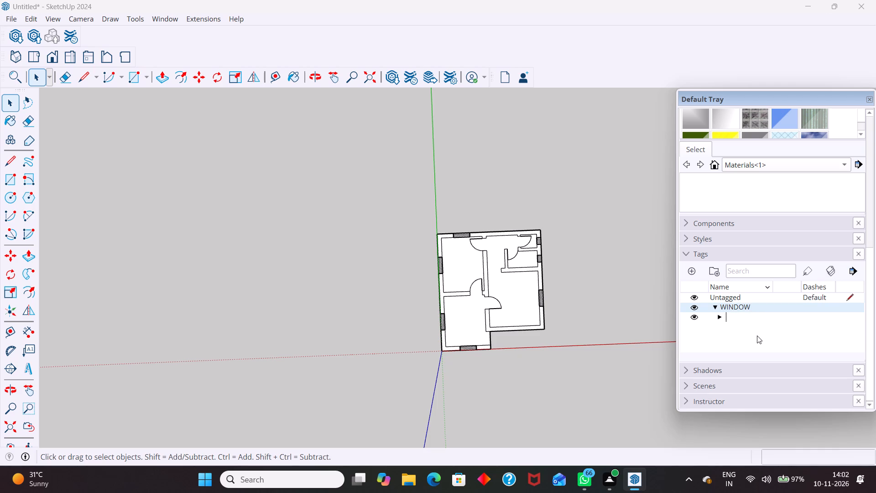
pyautogui.write('DOO')
pyautogui.write('RS')
pyautogui.click(759, 334)
pyautogui.click(590, 308)
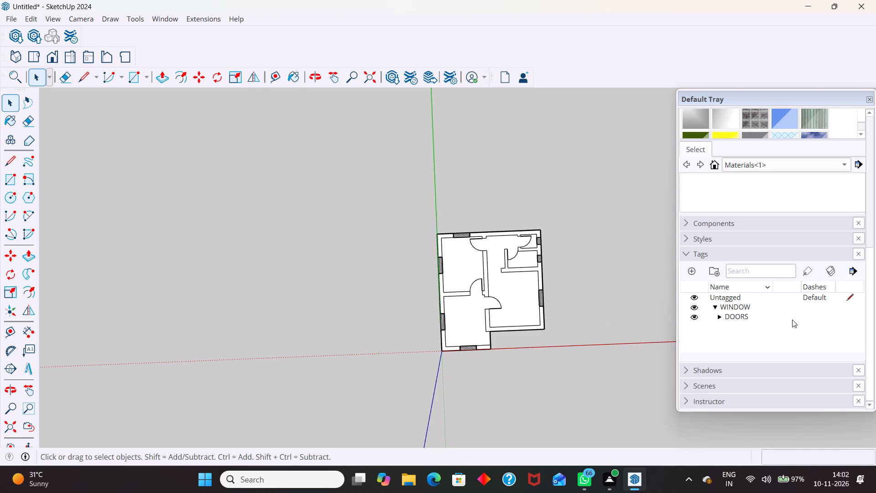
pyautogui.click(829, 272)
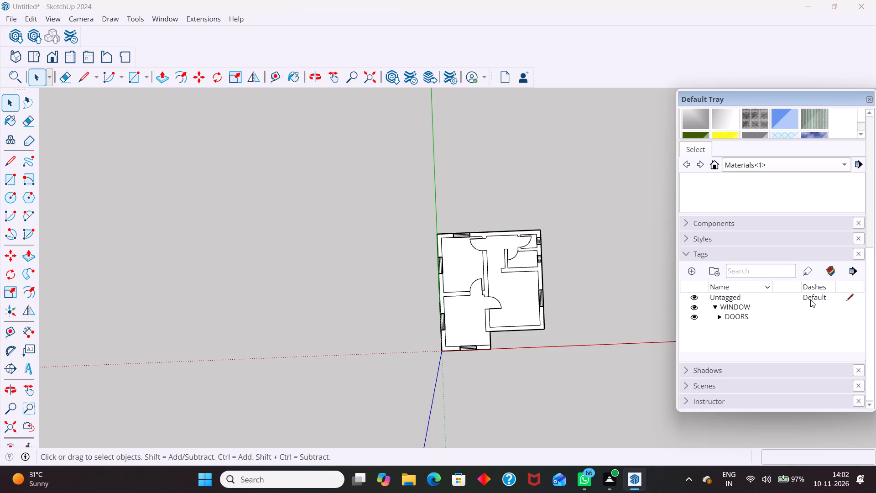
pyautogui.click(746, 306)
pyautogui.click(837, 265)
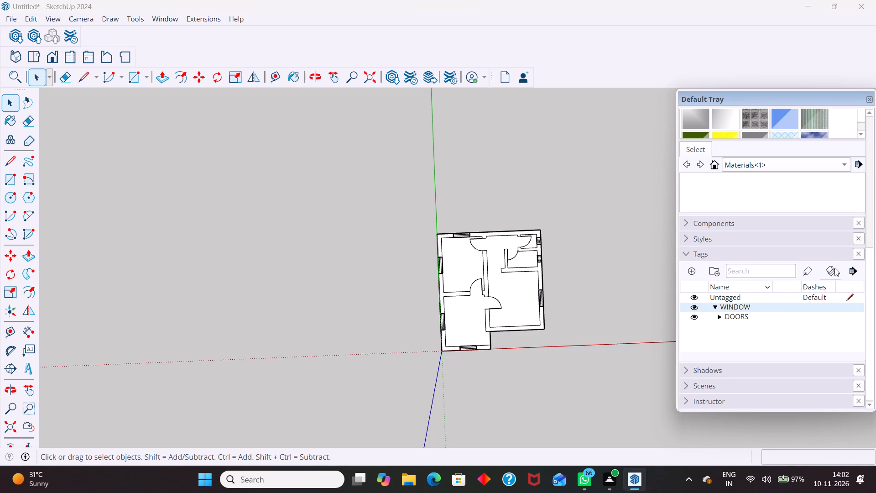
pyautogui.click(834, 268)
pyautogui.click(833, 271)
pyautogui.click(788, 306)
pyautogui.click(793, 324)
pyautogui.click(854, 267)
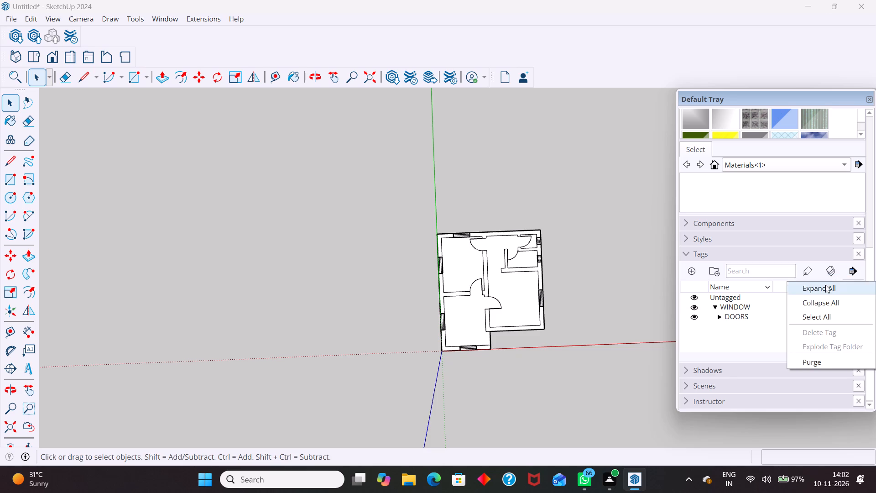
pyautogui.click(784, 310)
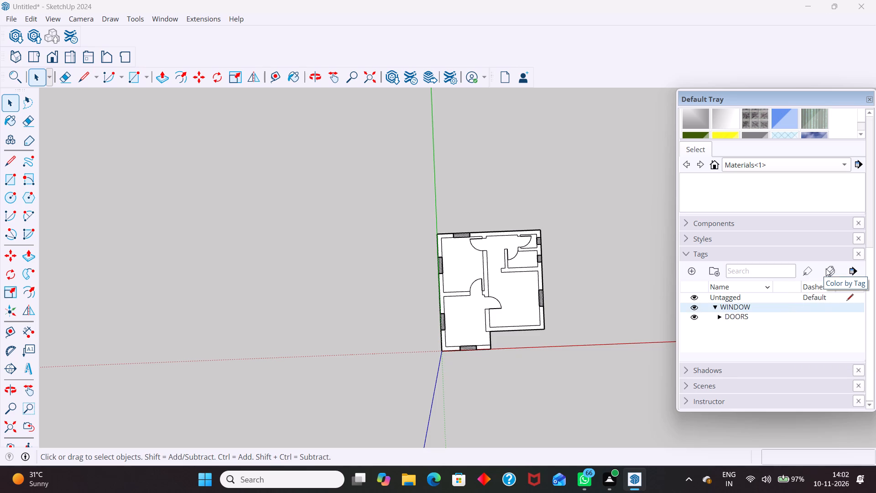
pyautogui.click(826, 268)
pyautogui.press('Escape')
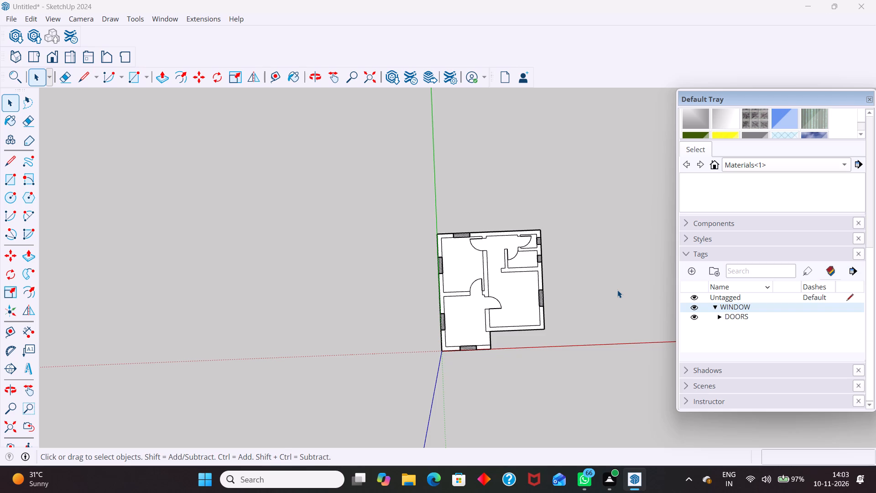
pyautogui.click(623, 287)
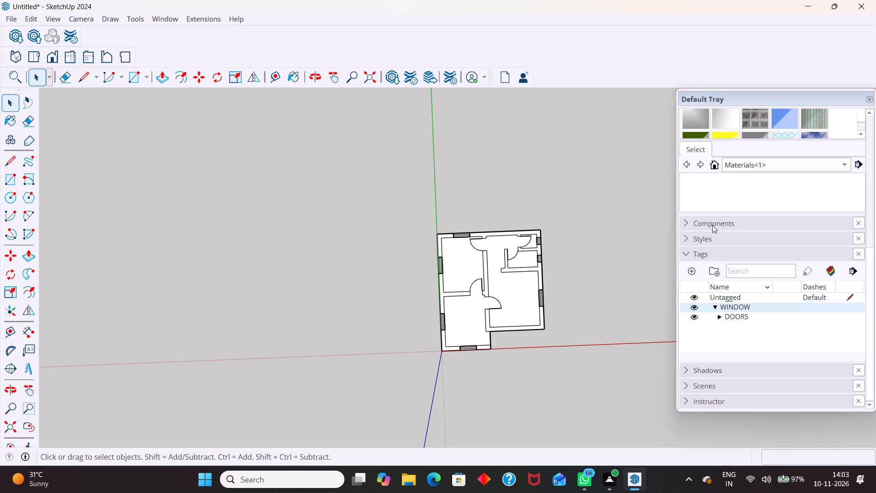
# Close the Default Tray.
pyautogui.click(873, 99)
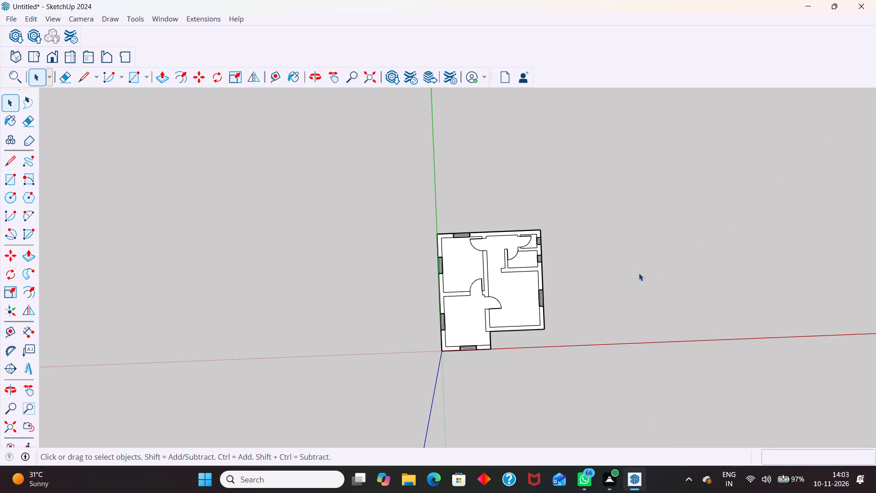
# Examine the floor plan from different angles, including the Top and isometric views.
pyautogui.scroll(-3, 528, 280)
pyautogui.moveTo(375, 241); pyautogui.dragTo(427, 224, button='middle')
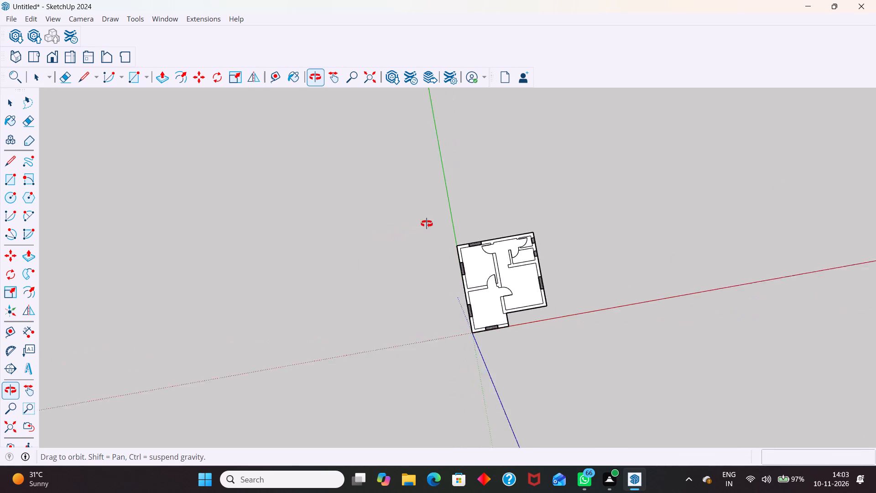
pyautogui.moveTo(427, 224); pyautogui.dragTo(433, 222, button='middle')
pyautogui.moveTo(498, 381); pyautogui.dragTo(298, 359, button='middle')
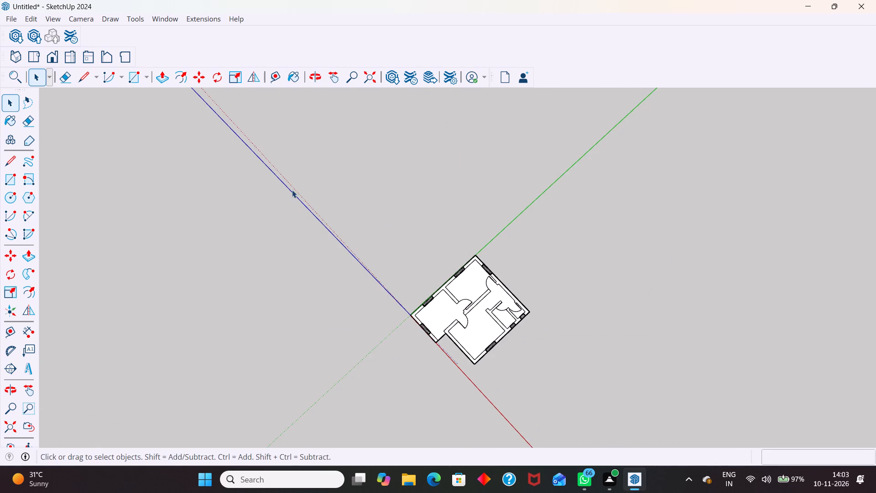
pyautogui.click(35, 47)
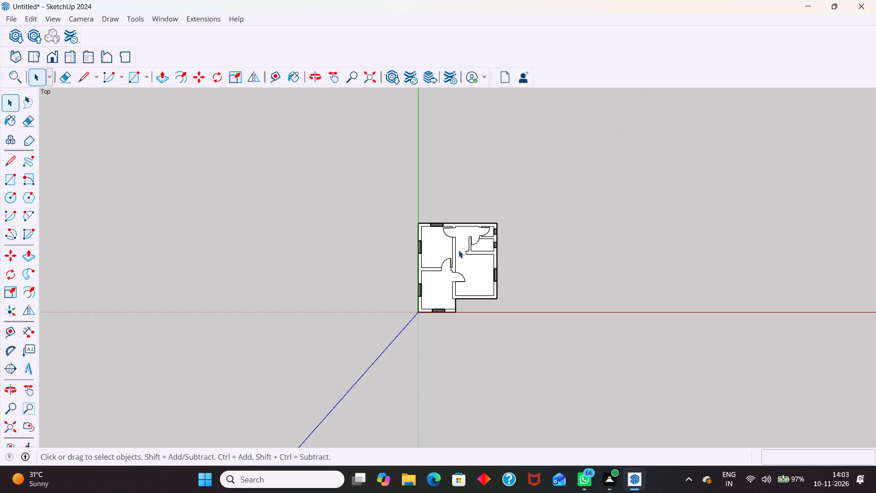
pyautogui.scroll(8, 467, 250)
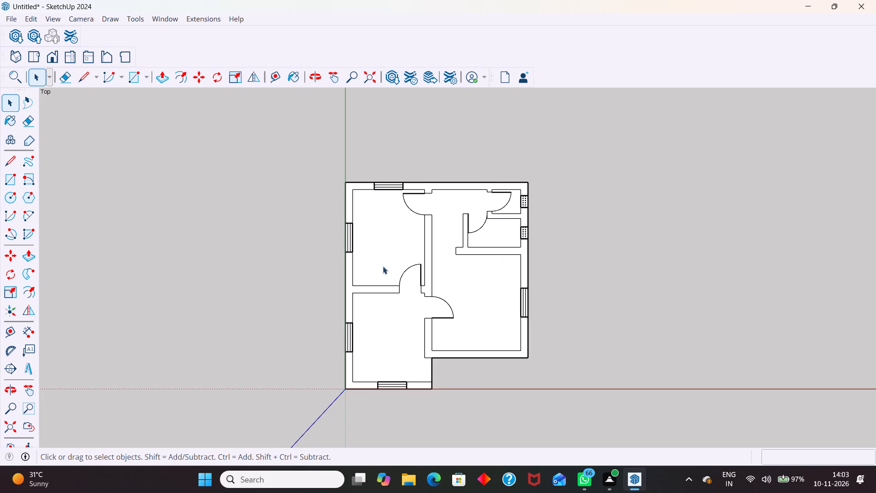
pyautogui.click(10, 52)
pyautogui.scroll(-3, 362, 308)
pyautogui.moveTo(354, 338); pyautogui.dragTo(425, 338, button='middle')
pyautogui.scroll(5, 484, 257)
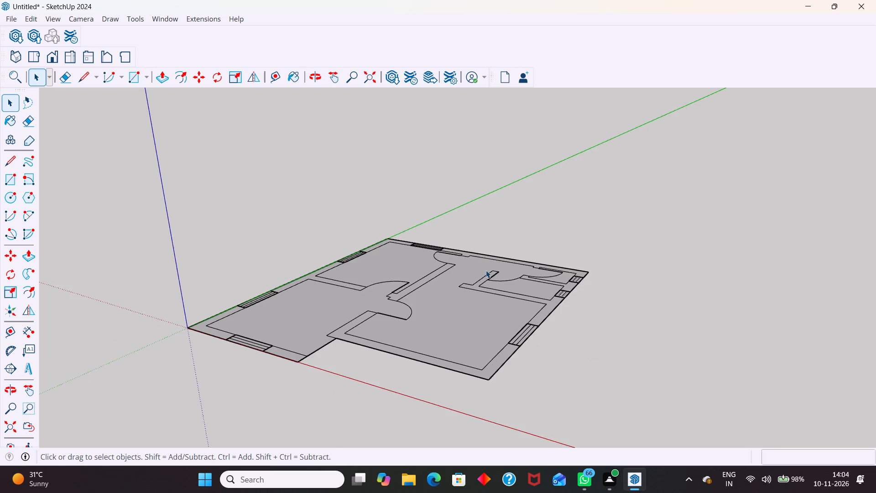
# Return the floor plan to the Top view.
pyautogui.scroll(4, 501, 304)
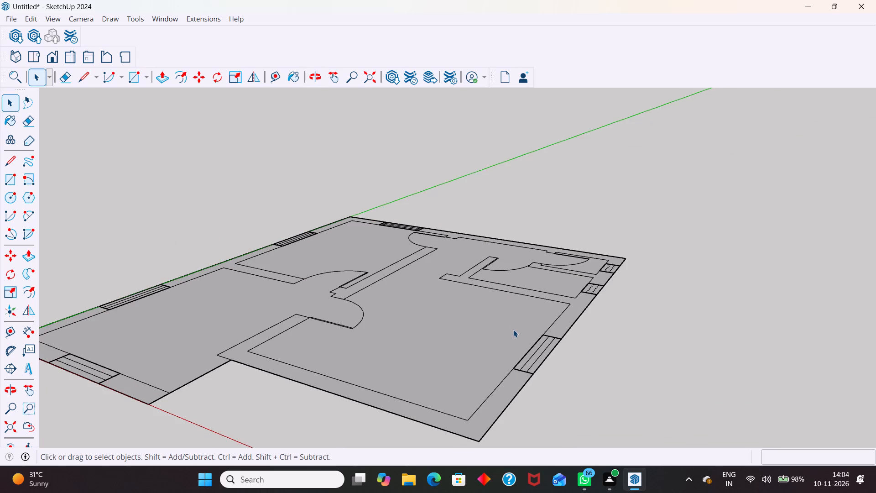
pyautogui.scroll(-7, 460, 202)
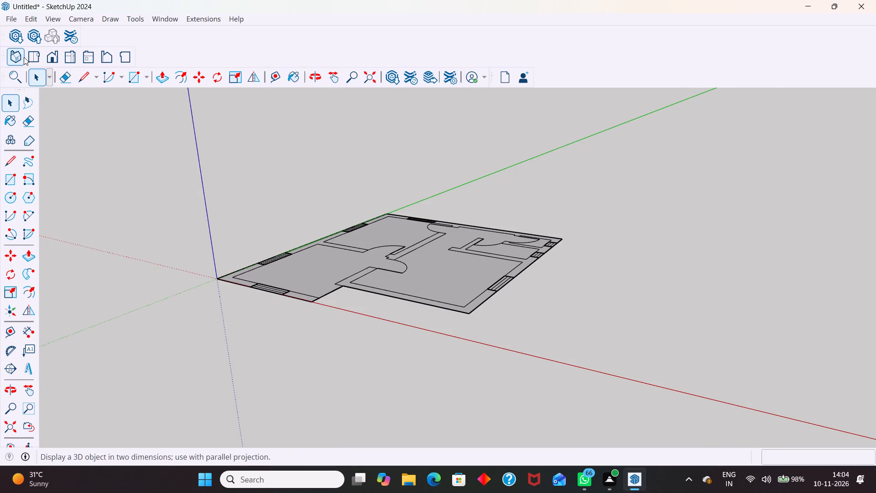
pyautogui.click(22, 57)
pyautogui.click(33, 53)
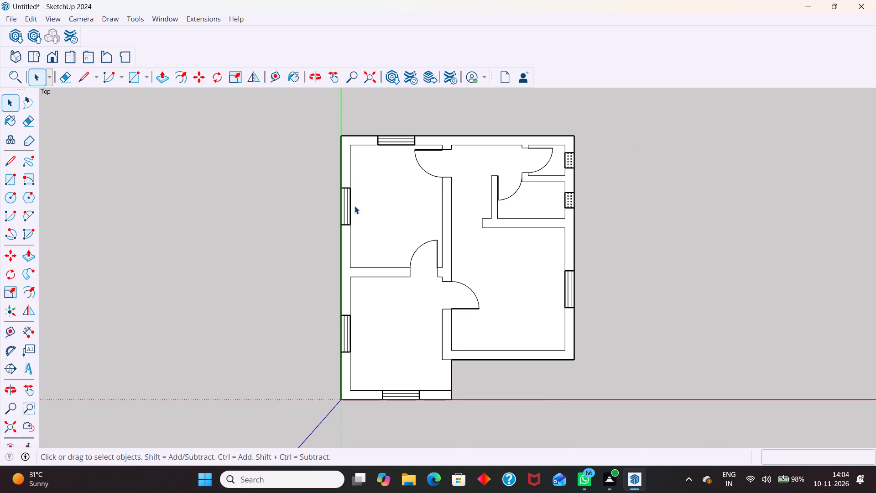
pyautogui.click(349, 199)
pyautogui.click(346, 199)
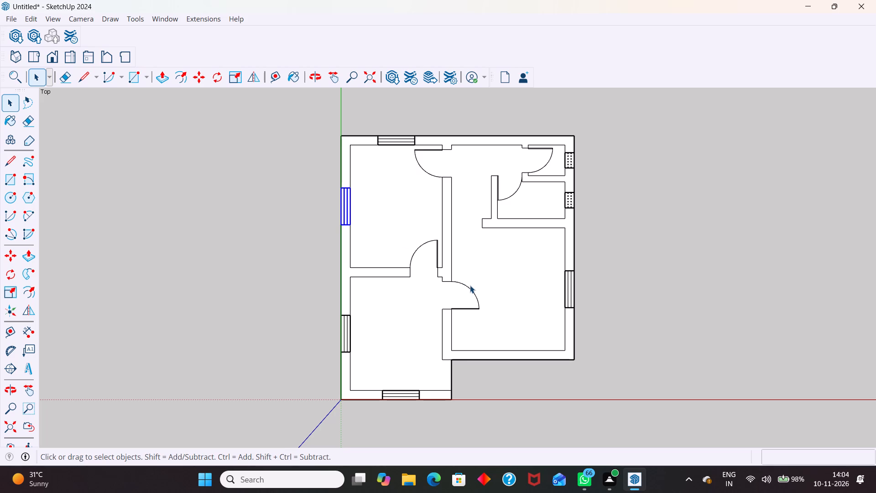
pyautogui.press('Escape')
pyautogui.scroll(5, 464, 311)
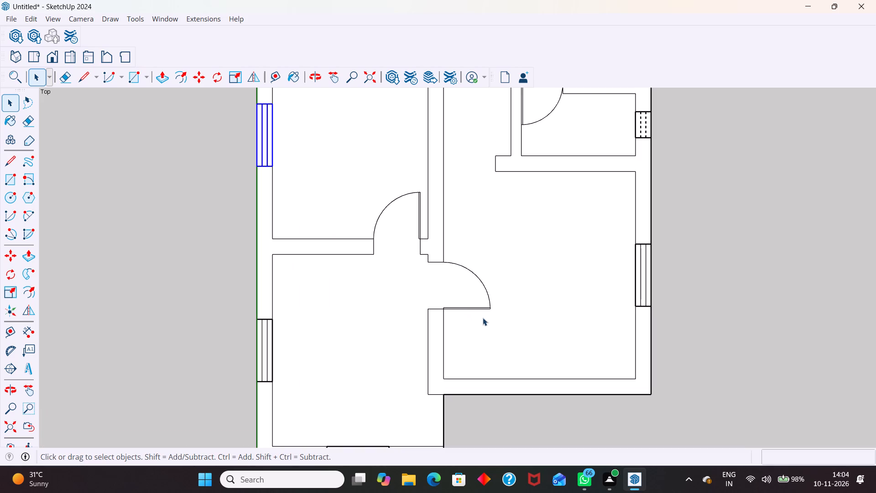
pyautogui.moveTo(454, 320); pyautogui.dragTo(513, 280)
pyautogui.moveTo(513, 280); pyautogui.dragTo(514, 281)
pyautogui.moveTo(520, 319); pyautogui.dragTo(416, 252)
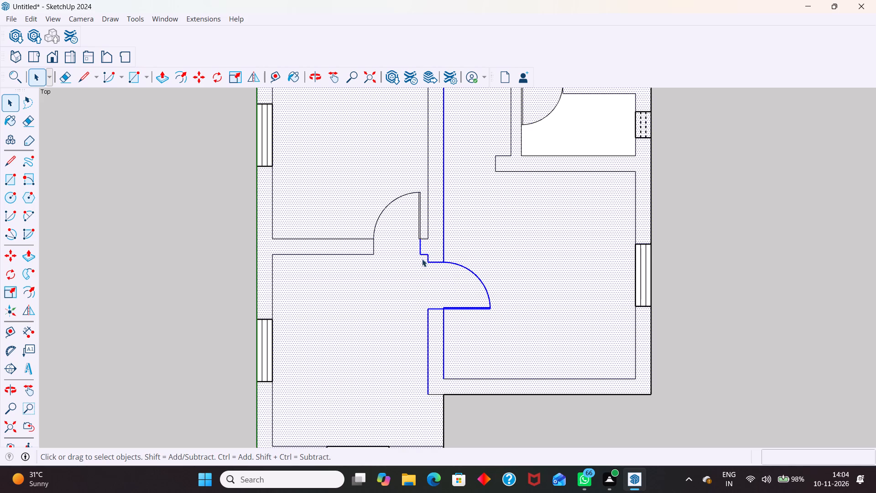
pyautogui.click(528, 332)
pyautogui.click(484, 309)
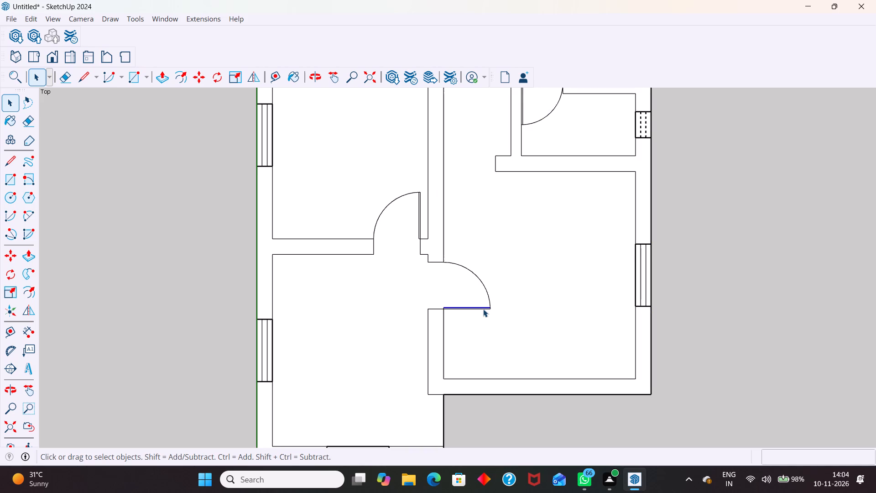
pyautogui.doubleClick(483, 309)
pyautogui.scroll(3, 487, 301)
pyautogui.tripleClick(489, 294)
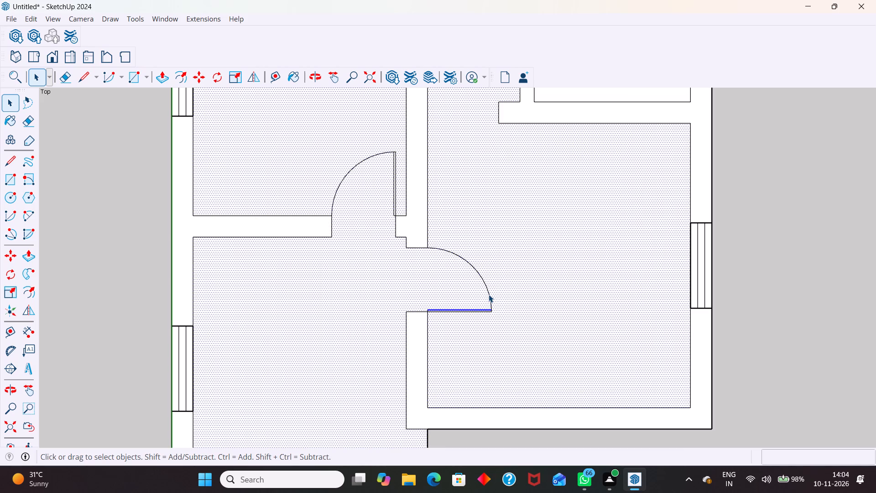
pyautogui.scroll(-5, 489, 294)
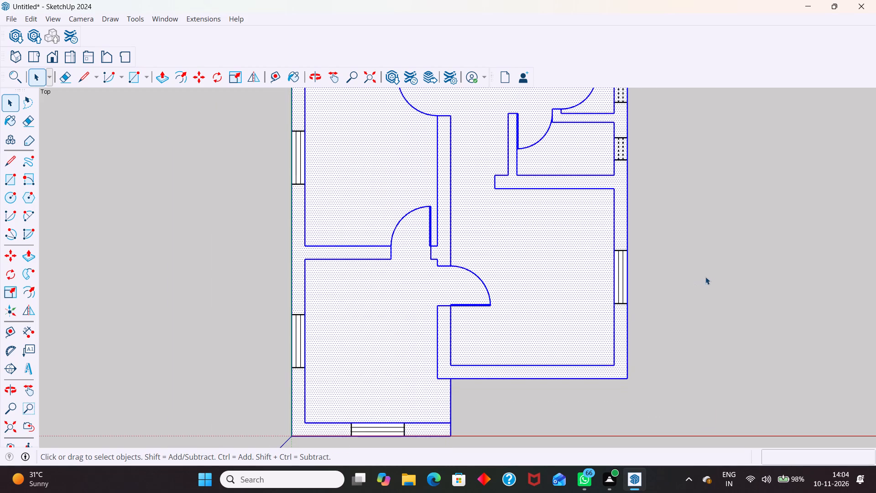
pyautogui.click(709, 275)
# Select the swing arc and all leaf edges of the door between the lower-left room and the large right-hand room.
pyautogui.scroll(4, 461, 274)
pyautogui.click(470, 267)
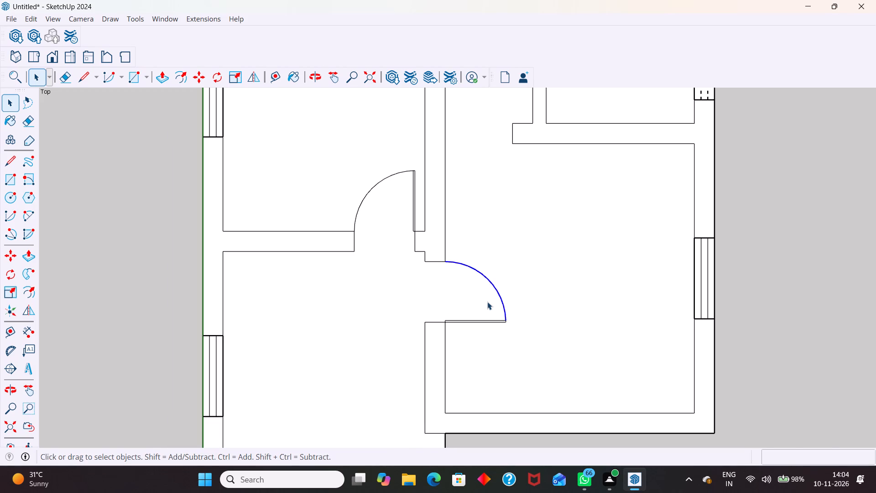
pyautogui.scroll(4, 488, 303)
pyautogui.keyDown('ctrl'); pyautogui.click(496, 330); pyautogui.keyUp('ctrl')
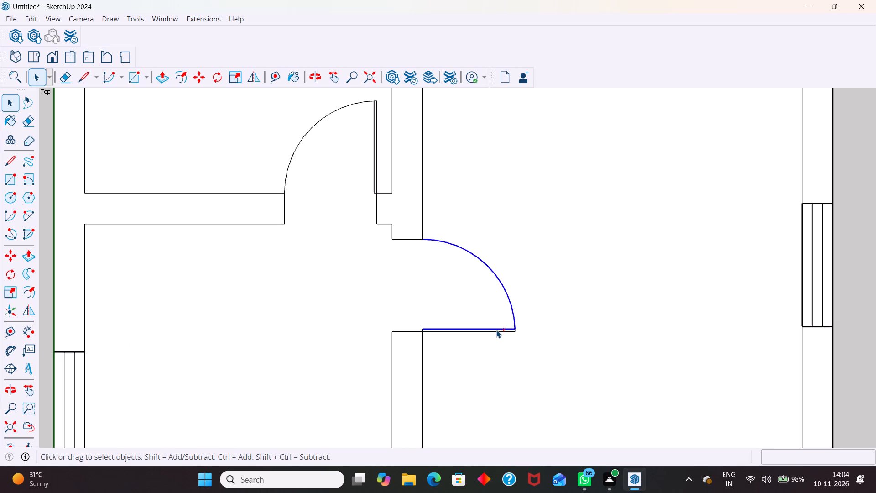
pyautogui.keyDown('ctrl'); pyautogui.click(499, 331); pyautogui.keyUp('ctrl')
pyautogui.keyDown('ctrl'); pyautogui.scroll(9, 504, 333); pyautogui.keyUp('ctrl')
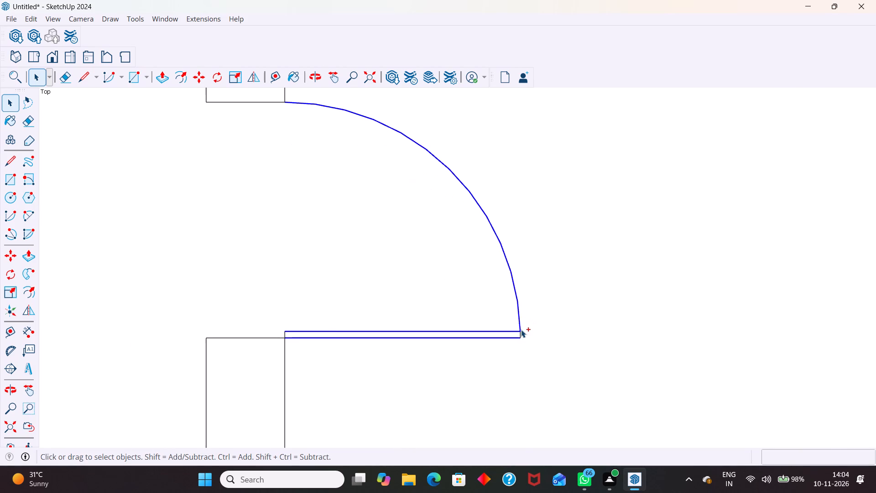
pyautogui.keyDown('ctrl'); pyautogui.click(520, 334); pyautogui.keyUp('ctrl')
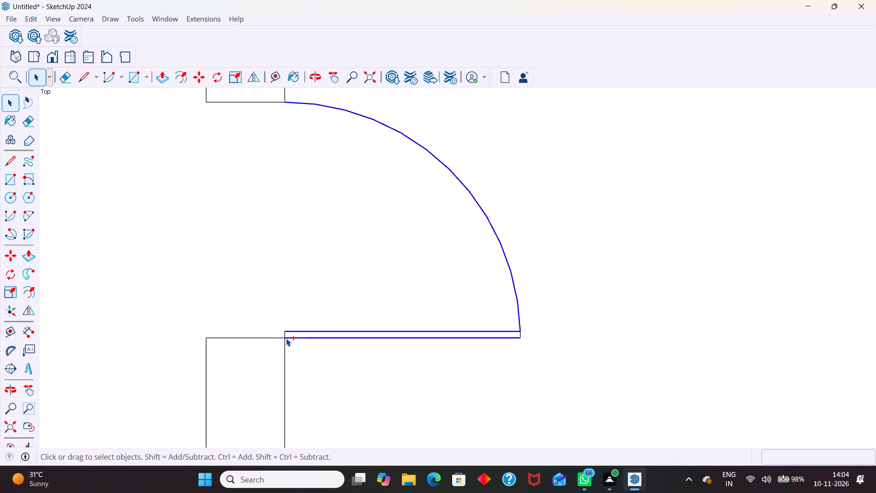
pyautogui.keyDown('ctrl'); pyautogui.scroll(3, 285, 336); pyautogui.keyUp('ctrl')
pyautogui.keyDown('ctrl'); pyautogui.click(284, 334); pyautogui.keyUp('ctrl')
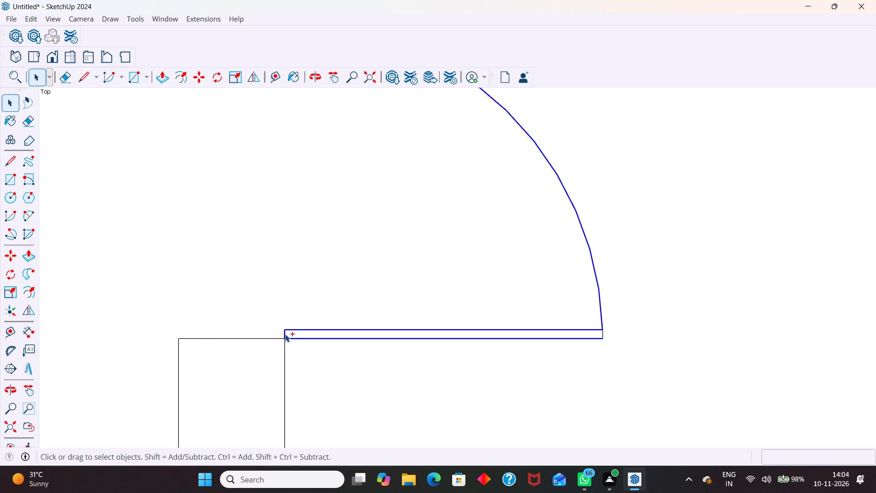
pyautogui.keyDown('ctrl'); pyautogui.scroll(-3, 287, 337); pyautogui.keyUp('ctrl')
pyautogui.keyDown('ctrl'); pyautogui.scroll(5, 525, 338); pyautogui.keyUp('ctrl')
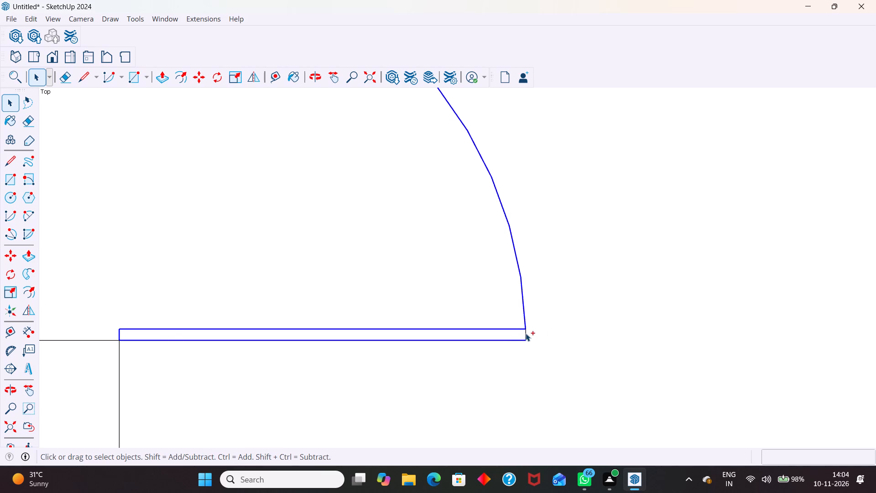
pyautogui.keyDown('ctrl'); pyautogui.click(526, 333); pyautogui.keyUp('ctrl')
pyautogui.keyDown('ctrl'); pyautogui.scroll(-5, 462, 364); pyautogui.keyUp('ctrl')
pyautogui.keyDown('ctrl'); pyautogui.scroll(-17, 464, 319); pyautogui.keyUp('ctrl')
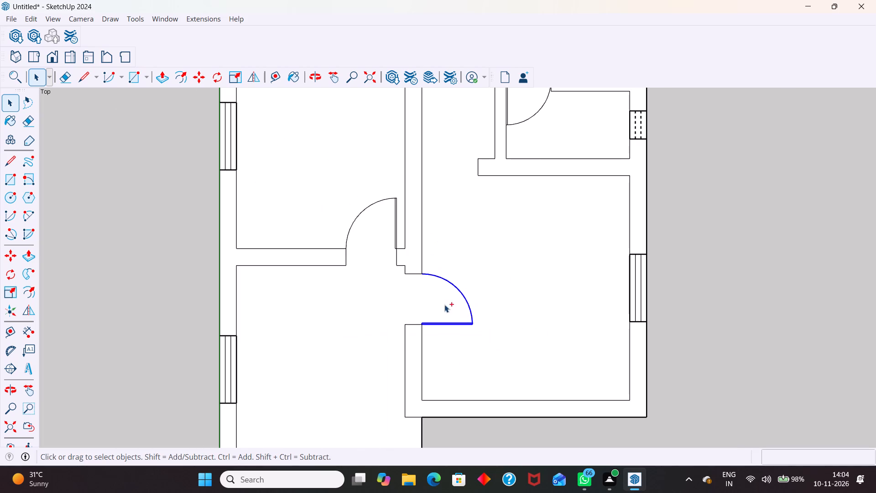
# Add the other four doors to the selection: both in the upper-left room and those of the two small upper-right rooms.
pyautogui.keyDown('ctrl'); pyautogui.moveTo(369, 209); pyautogui.dragTo(395, 227); pyautogui.keyUp('ctrl')
pyautogui.keyDown('ctrl'); pyautogui.moveTo(339, 181); pyautogui.dragTo(401, 254); pyautogui.keyUp('ctrl')
pyautogui.keyDown('ctrl'); pyautogui.moveTo(401, 254); pyautogui.dragTo(399, 250); pyautogui.keyUp('ctrl')
pyautogui.keyDown('ctrl'); pyautogui.scroll(-8, 384, 298); pyautogui.keyUp('ctrl')
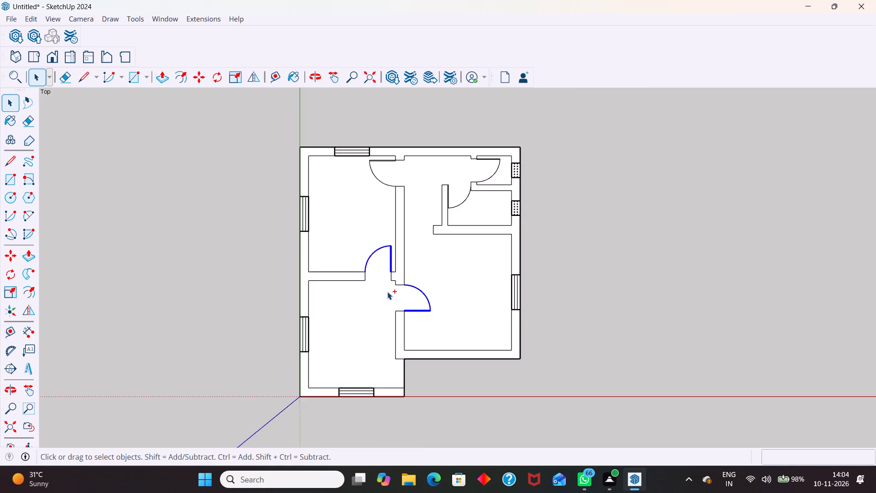
pyautogui.keyDown('ctrl'); pyautogui.scroll(5, 443, 189); pyautogui.keyUp('ctrl')
pyautogui.keyDown('ctrl'); pyautogui.moveTo(440, 193); pyautogui.dragTo(469, 239); pyautogui.keyUp('ctrl')
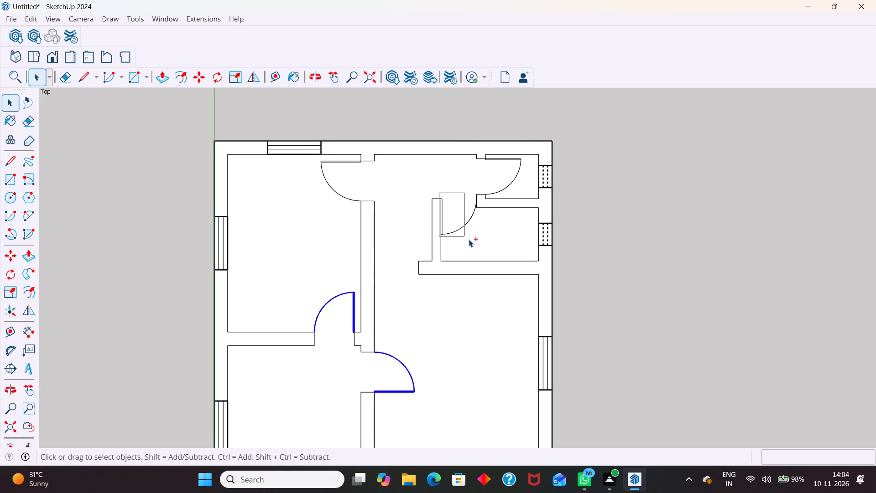
pyautogui.keyDown('ctrl'); pyautogui.moveTo(469, 239); pyautogui.dragTo(478, 242); pyautogui.keyUp('ctrl')
pyautogui.keyDown('ctrl'); pyautogui.scroll(-5, 476, 248); pyautogui.keyUp('ctrl')
pyautogui.keyDown('ctrl'); pyautogui.scroll(5, 487, 204); pyautogui.keyUp('ctrl')
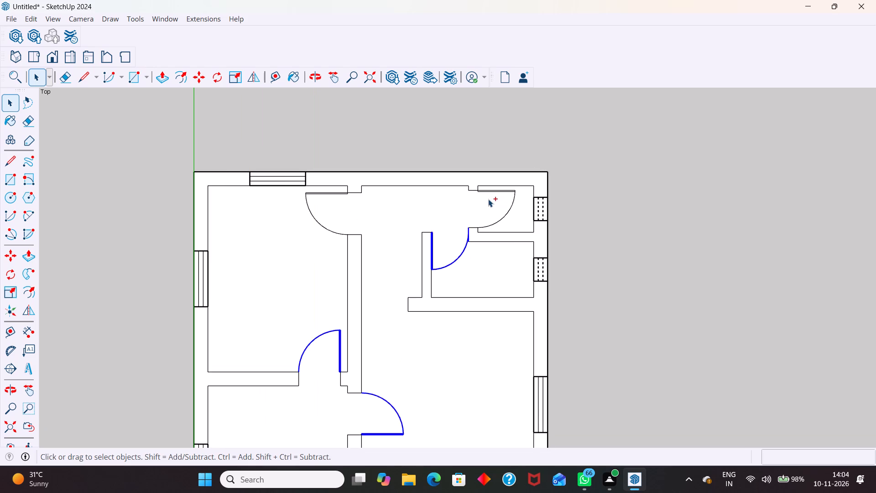
pyautogui.keyDown('ctrl'); pyautogui.scroll(3, 470, 183); pyautogui.keyUp('ctrl')
pyautogui.keyDown('ctrl'); pyautogui.moveTo(479, 193); pyautogui.dragTo(484, 201); pyautogui.keyUp('ctrl')
pyautogui.keyDown('ctrl'); pyautogui.click(484, 201); pyautogui.keyUp('ctrl')
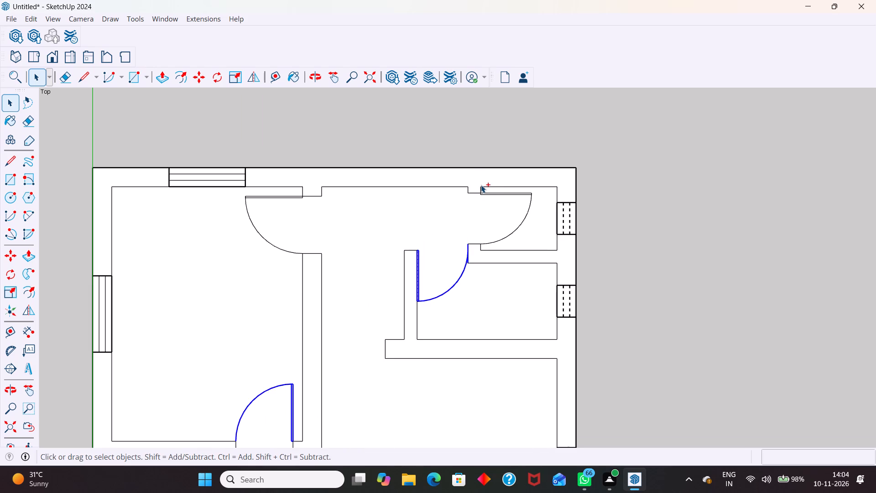
pyautogui.keyDown('ctrl'); pyautogui.moveTo(478, 189); pyautogui.dragTo(519, 247); pyautogui.keyUp('ctrl')
pyautogui.keyDown('ctrl'); pyautogui.moveTo(519, 247); pyautogui.dragTo(534, 246); pyautogui.keyUp('ctrl')
pyautogui.keyDown('ctrl'); pyautogui.scroll(-5, 525, 250); pyautogui.keyUp('ctrl')
pyautogui.keyDown('ctrl'); pyautogui.scroll(3, 348, 209); pyautogui.keyUp('ctrl')
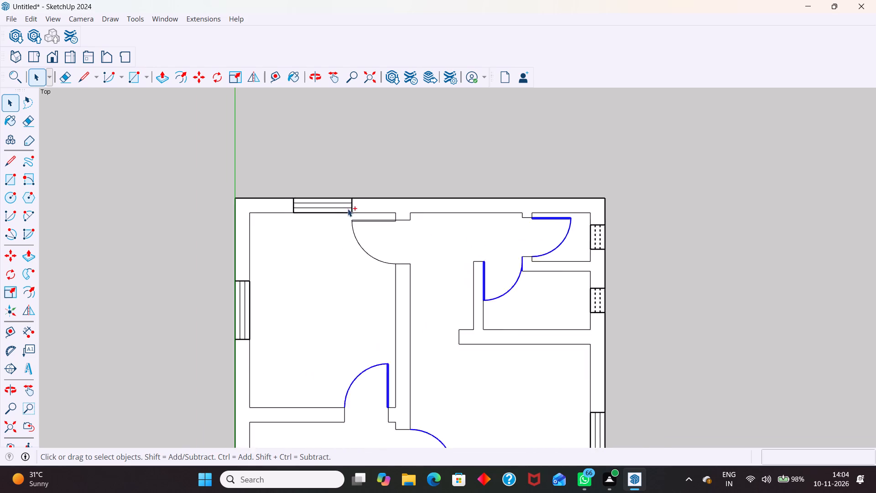
pyautogui.keyDown('ctrl'); pyautogui.scroll(3, 348, 209); pyautogui.keyUp('ctrl')
pyautogui.keyDown('ctrl'); pyautogui.moveTo(341, 219); pyautogui.dragTo(438, 293); pyautogui.keyUp('ctrl')
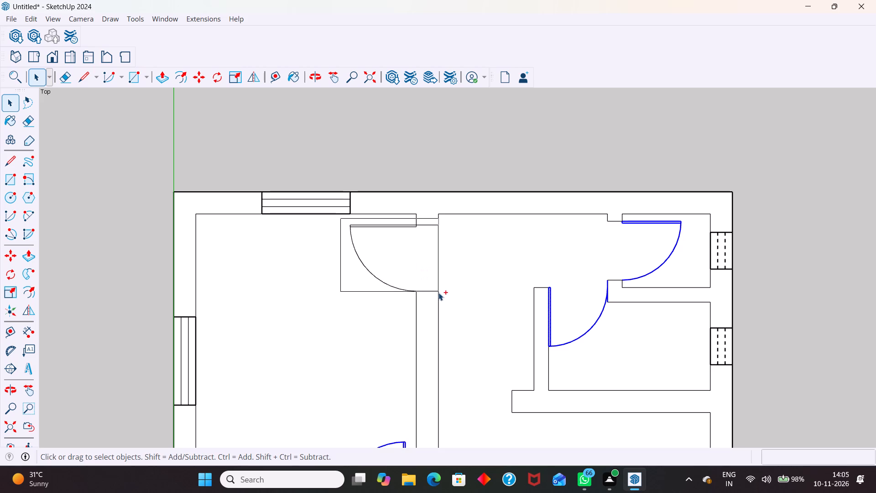
pyautogui.keyDown('ctrl'); pyautogui.moveTo(438, 293); pyautogui.dragTo(437, 296); pyautogui.keyUp('ctrl')
pyautogui.keyDown('ctrl'); pyautogui.scroll(-13, 441, 233); pyautogui.keyUp('ctrl')
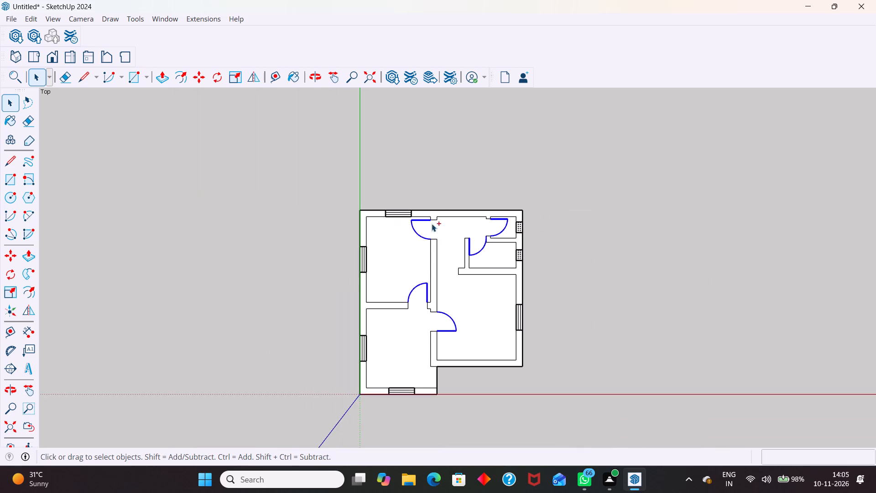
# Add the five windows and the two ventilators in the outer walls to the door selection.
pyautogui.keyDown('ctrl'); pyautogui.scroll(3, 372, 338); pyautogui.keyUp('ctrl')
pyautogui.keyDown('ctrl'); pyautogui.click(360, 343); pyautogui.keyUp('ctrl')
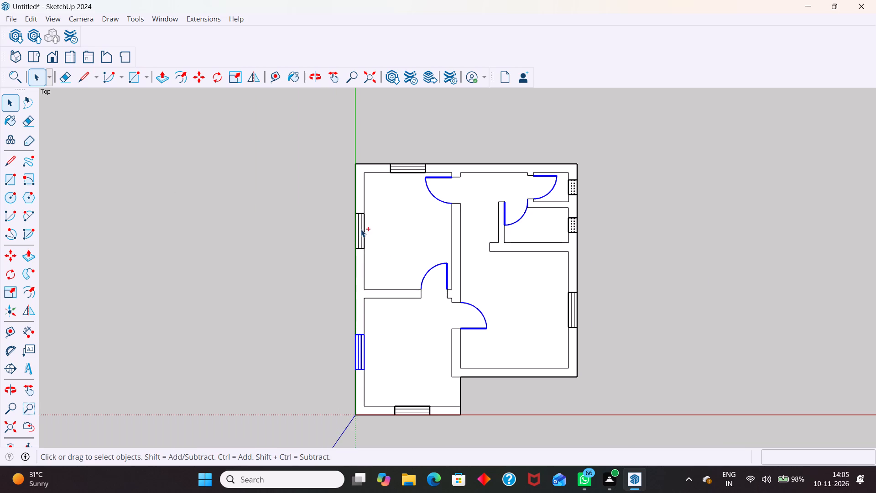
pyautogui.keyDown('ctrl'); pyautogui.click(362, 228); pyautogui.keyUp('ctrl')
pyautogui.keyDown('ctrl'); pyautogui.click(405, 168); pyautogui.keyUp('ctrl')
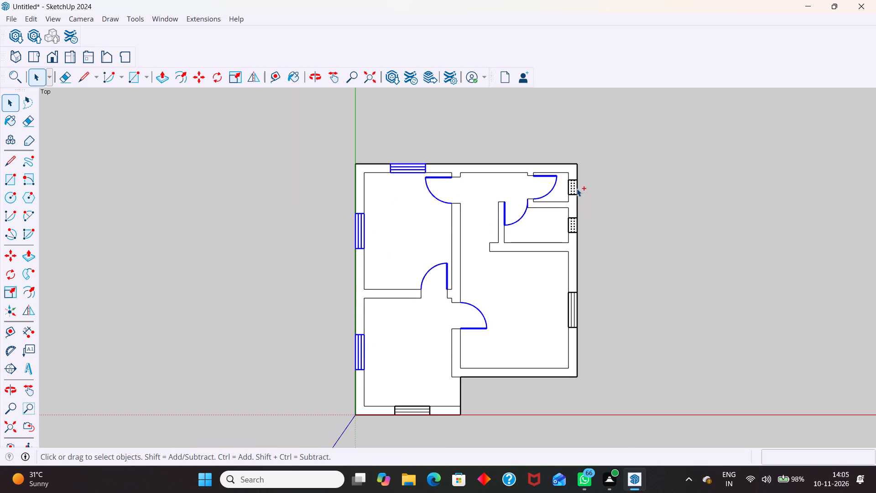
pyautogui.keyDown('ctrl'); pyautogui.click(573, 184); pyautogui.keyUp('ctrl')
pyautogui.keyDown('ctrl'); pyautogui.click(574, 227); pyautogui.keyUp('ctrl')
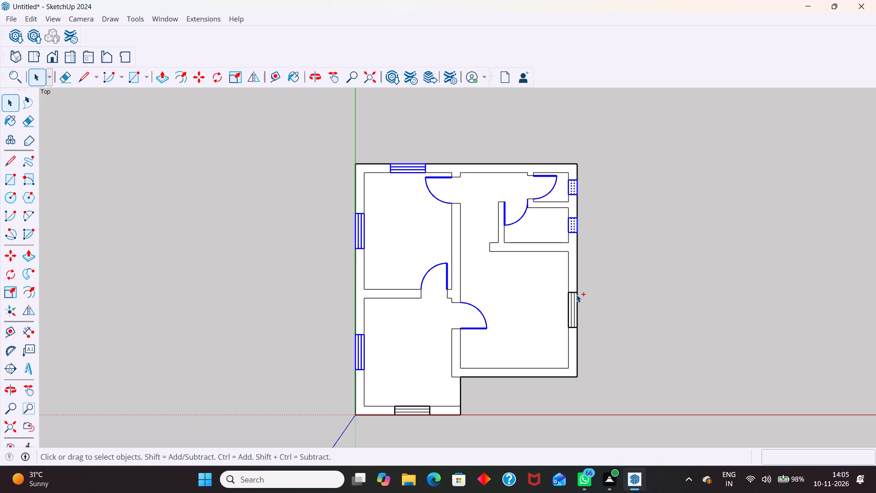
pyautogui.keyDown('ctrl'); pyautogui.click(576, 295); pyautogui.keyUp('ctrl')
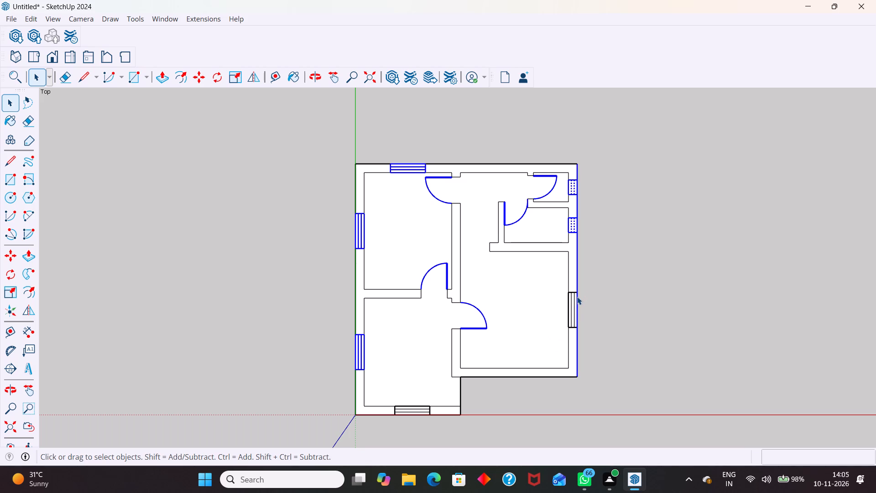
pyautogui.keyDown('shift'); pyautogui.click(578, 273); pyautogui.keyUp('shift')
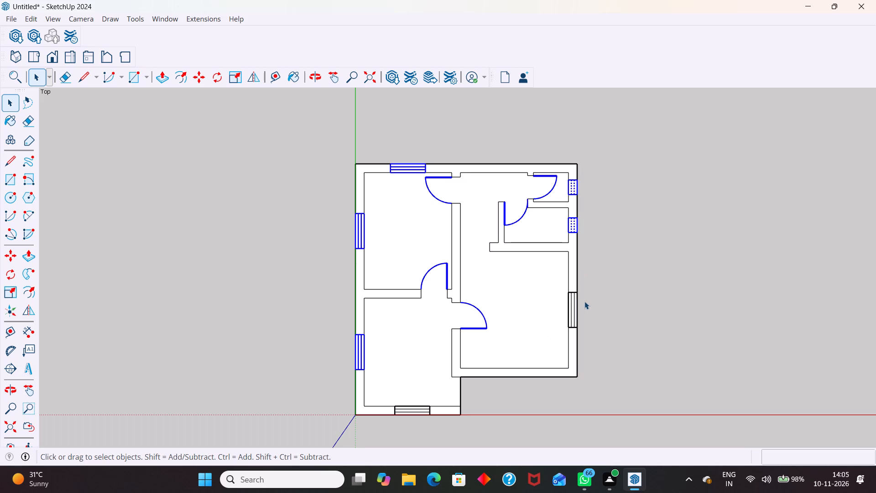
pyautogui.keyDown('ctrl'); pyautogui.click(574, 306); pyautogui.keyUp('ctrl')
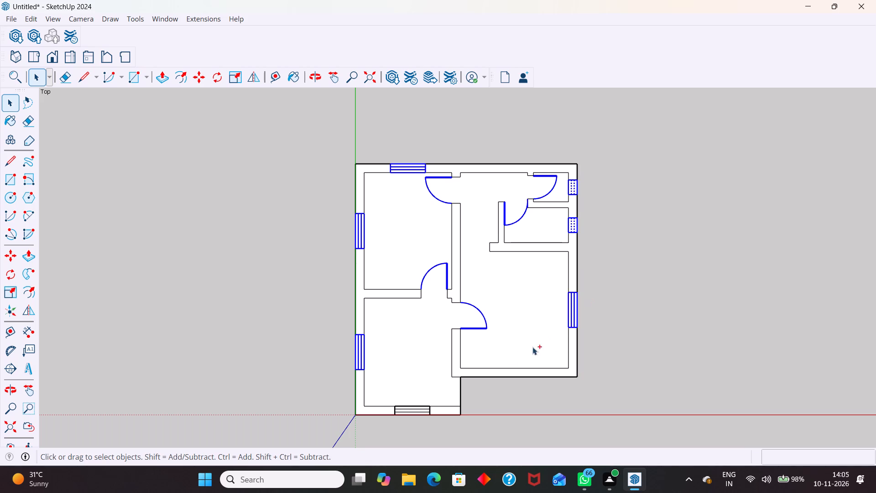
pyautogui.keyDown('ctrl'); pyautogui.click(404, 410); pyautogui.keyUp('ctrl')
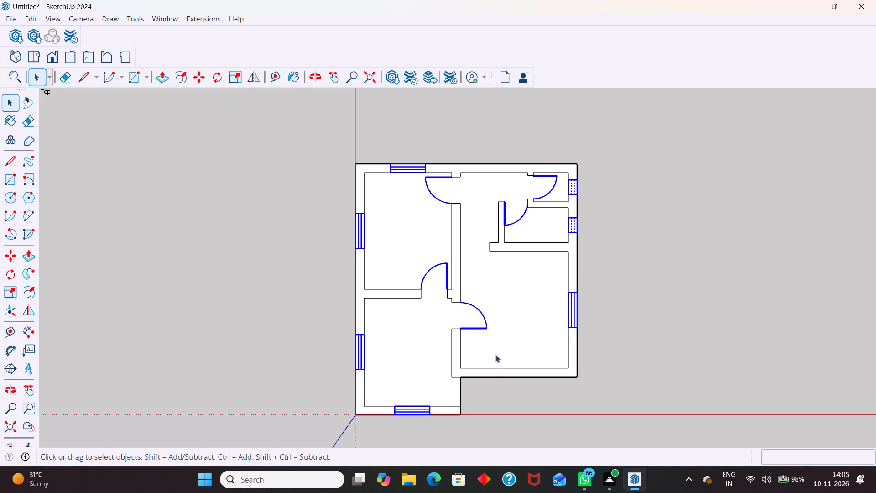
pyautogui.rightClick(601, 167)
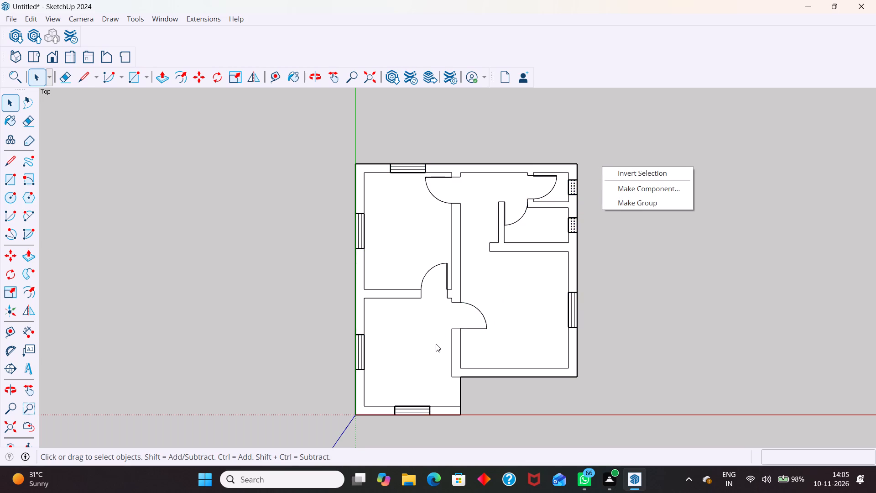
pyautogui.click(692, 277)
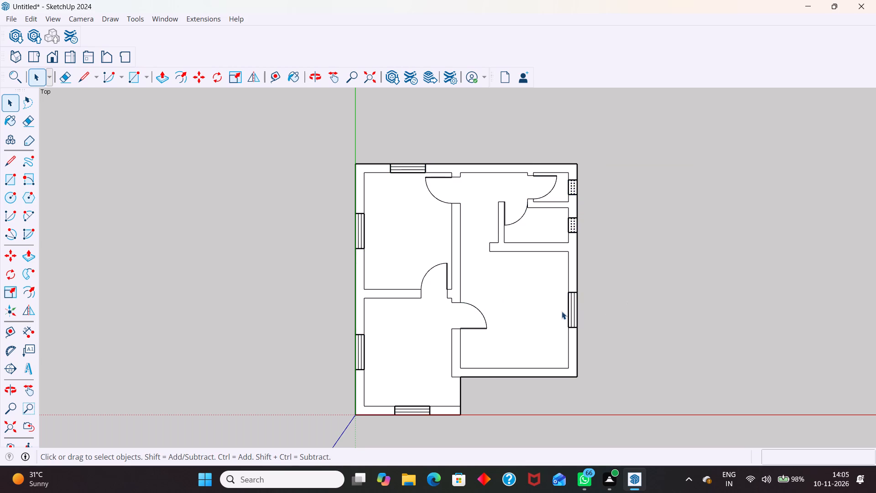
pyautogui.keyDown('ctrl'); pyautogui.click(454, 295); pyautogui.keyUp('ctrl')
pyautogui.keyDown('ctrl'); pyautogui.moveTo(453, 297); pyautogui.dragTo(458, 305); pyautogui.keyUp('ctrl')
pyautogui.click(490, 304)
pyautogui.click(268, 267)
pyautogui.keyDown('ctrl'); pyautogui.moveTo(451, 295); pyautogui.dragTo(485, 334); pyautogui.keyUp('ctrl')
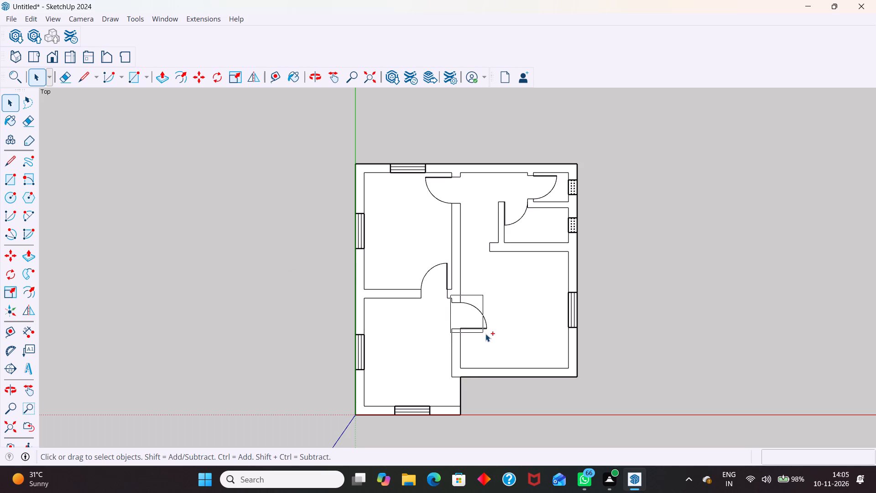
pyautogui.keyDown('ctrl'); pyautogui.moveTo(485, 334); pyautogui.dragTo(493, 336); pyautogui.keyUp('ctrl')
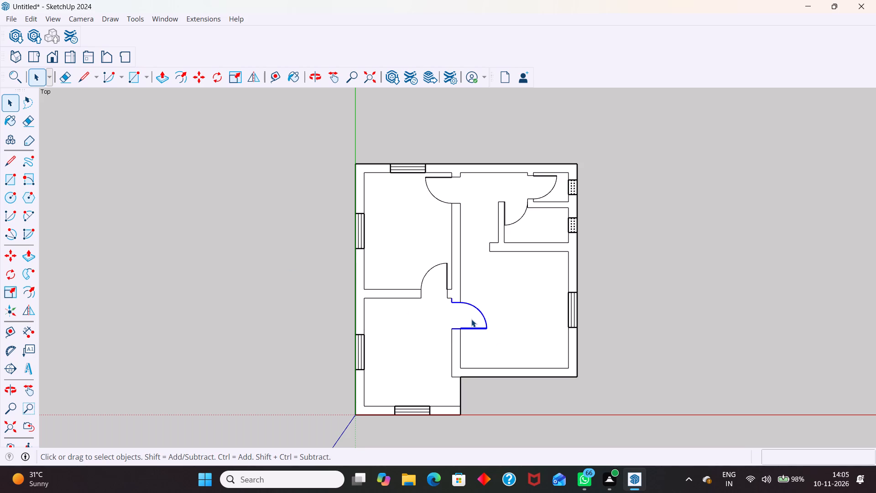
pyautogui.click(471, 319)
# Select the arc and leaf of the door between the lower-left and large right-hand rooms, plus both doors of the upper-left room.
pyautogui.scroll(4, 469, 306)
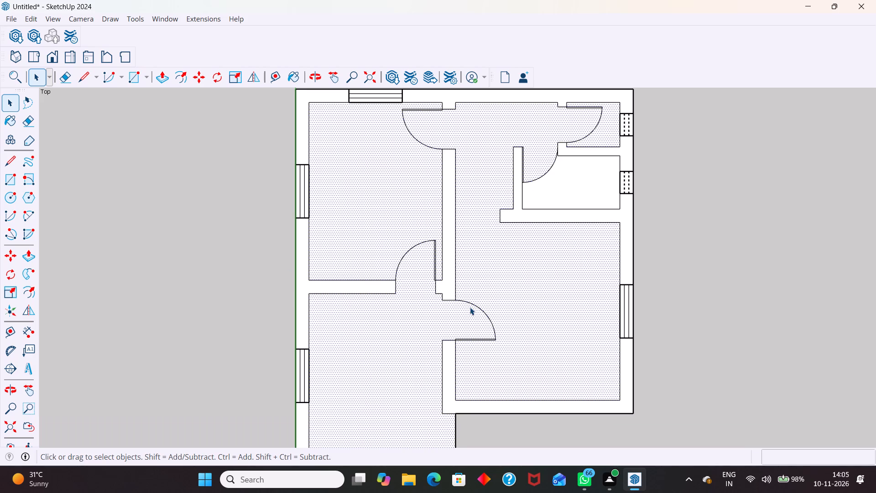
pyautogui.moveTo(453, 296); pyautogui.dragTo(460, 318)
pyautogui.moveTo(460, 318); pyautogui.dragTo(504, 346)
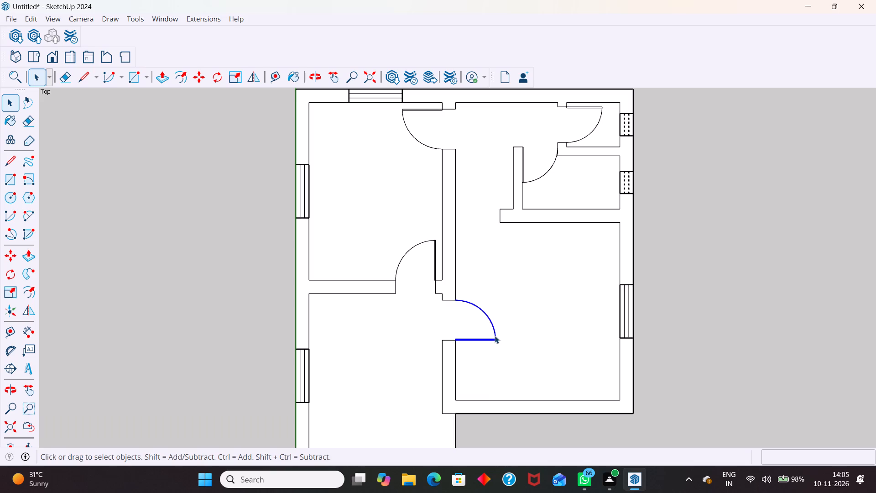
pyautogui.keyDown('ctrl'); pyautogui.moveTo(385, 235); pyautogui.dragTo(435, 285); pyautogui.keyUp('ctrl')
pyautogui.keyDown('ctrl'); pyautogui.moveTo(435, 285); pyautogui.dragTo(440, 283); pyautogui.keyUp('ctrl')
pyautogui.keyDown('ctrl'); pyautogui.scroll(-4, 435, 294); pyautogui.keyUp('ctrl')
pyautogui.keyDown('ctrl'); pyautogui.scroll(4, 433, 160); pyautogui.keyUp('ctrl')
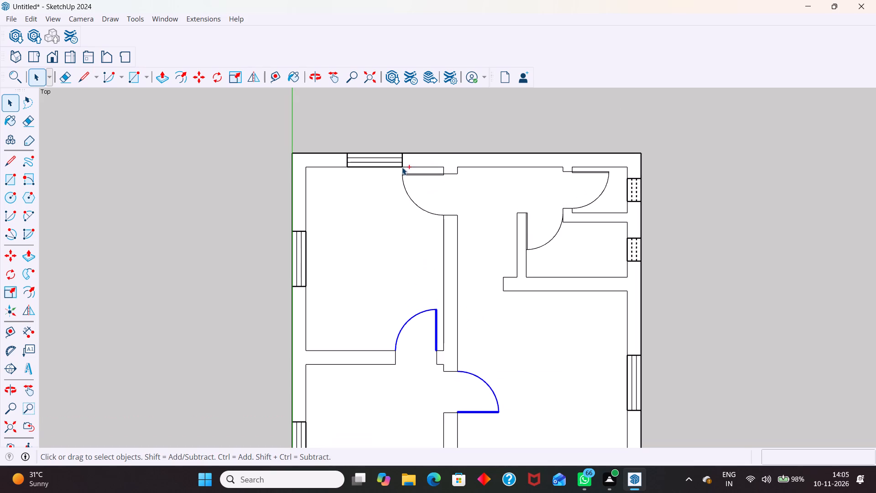
pyautogui.keyDown('ctrl'); pyautogui.moveTo(398, 168); pyautogui.dragTo(448, 218); pyautogui.keyUp('ctrl')
# Add the swing arcs and leaves of the two small upper-right rooms' doors to the selection.
pyautogui.keyDown('ctrl'); pyautogui.moveTo(523, 207); pyautogui.dragTo(563, 259); pyautogui.keyUp('ctrl')
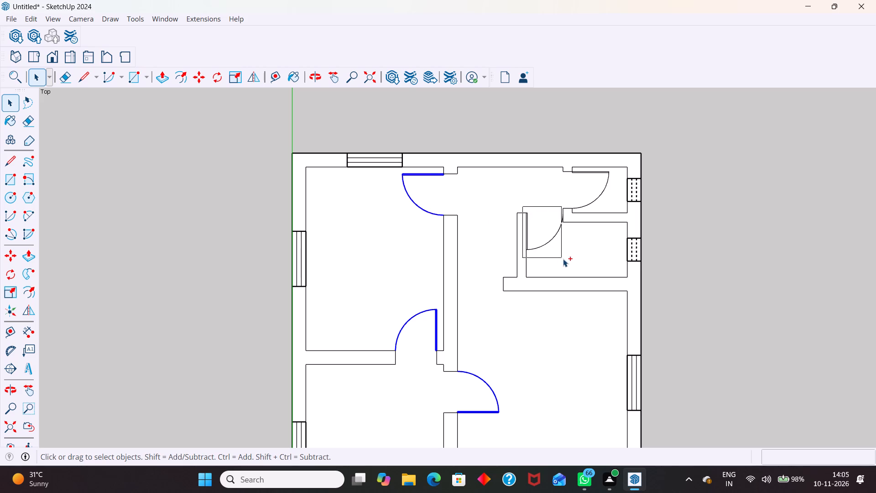
pyautogui.keyDown('ctrl'); pyautogui.moveTo(563, 259); pyautogui.dragTo(564, 250); pyautogui.keyUp('ctrl')
pyautogui.keyDown('ctrl'); pyautogui.scroll(2, 575, 161); pyautogui.keyUp('ctrl')
pyautogui.keyDown('ctrl'); pyautogui.moveTo(569, 170); pyautogui.dragTo(575, 177); pyautogui.keyUp('ctrl')
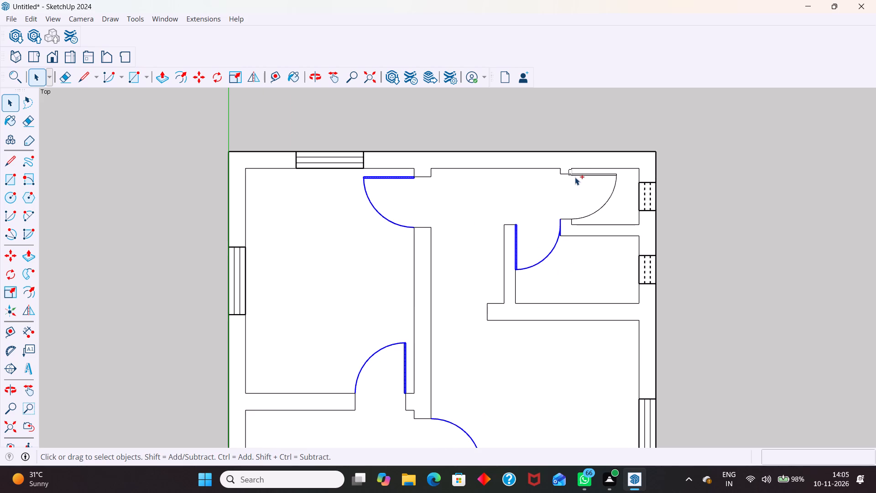
pyautogui.keyDown('ctrl'); pyautogui.moveTo(575, 177); pyautogui.dragTo(621, 217); pyautogui.keyUp('ctrl')
pyautogui.keyDown('ctrl'); pyautogui.moveTo(567, 193); pyautogui.dragTo(602, 215); pyautogui.keyUp('ctrl')
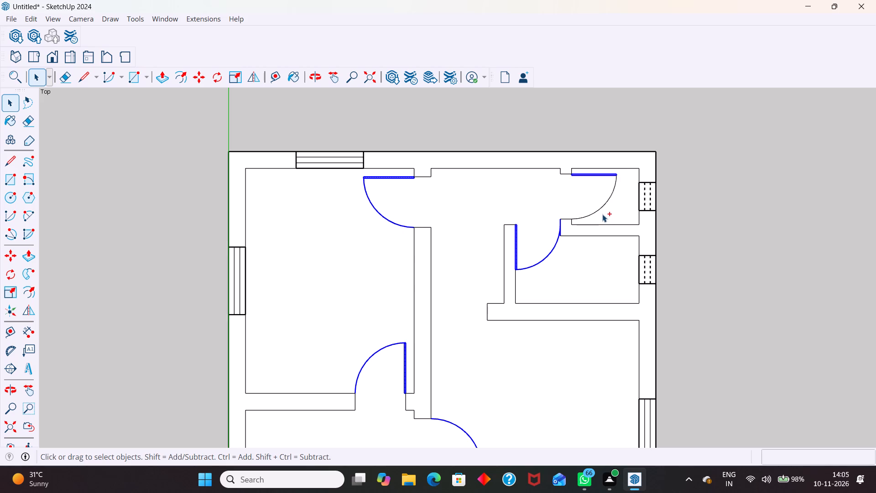
pyautogui.keyDown('ctrl'); pyautogui.click(600, 207); pyautogui.keyUp('ctrl')
# Add both ventilators and all five windows to the door selection and hide all the selected openings.
pyautogui.keyDown('ctrl'); pyautogui.scroll(-5, 565, 175); pyautogui.keyUp('ctrl')
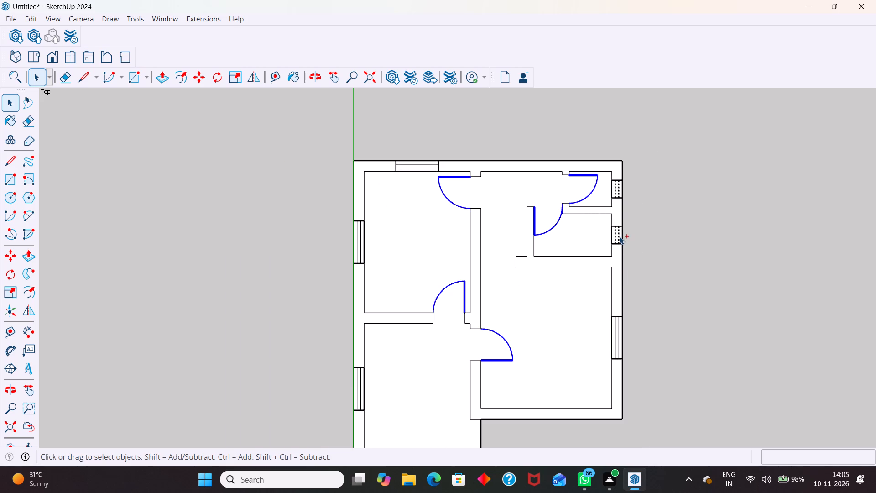
pyautogui.keyDown('ctrl'); pyautogui.click(620, 236); pyautogui.keyUp('ctrl')
pyautogui.keyDown('ctrl'); pyautogui.click(615, 191); pyautogui.keyUp('ctrl')
pyautogui.keyDown('ctrl'); pyautogui.click(620, 329); pyautogui.keyUp('ctrl')
pyautogui.keyDown('ctrl'); pyautogui.click(357, 244); pyautogui.keyUp('ctrl')
pyautogui.keyDown('ctrl'); pyautogui.click(418, 165); pyautogui.keyUp('ctrl')
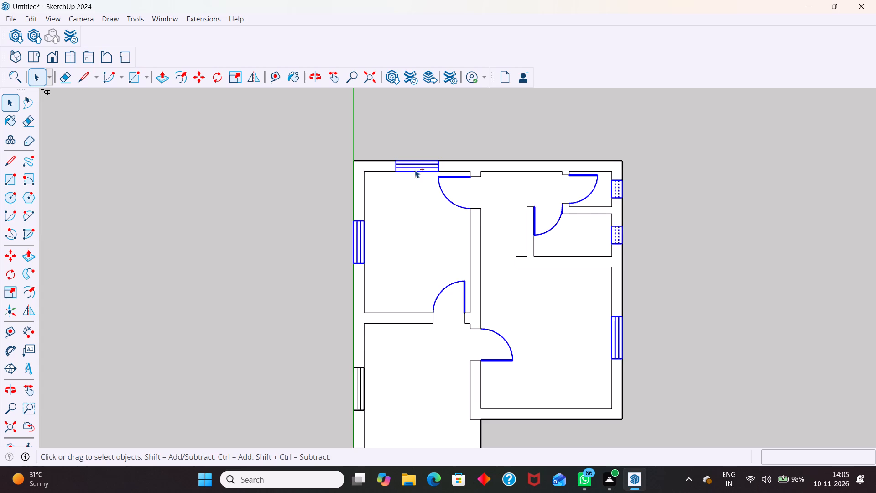
pyautogui.keyDown('ctrl'); pyautogui.scroll(-4, 413, 173); pyautogui.keyUp('ctrl')
pyautogui.keyDown('ctrl'); pyautogui.click(373, 317); pyautogui.keyUp('ctrl')
pyautogui.keyDown('ctrl'); pyautogui.click(411, 375); pyautogui.keyUp('ctrl')
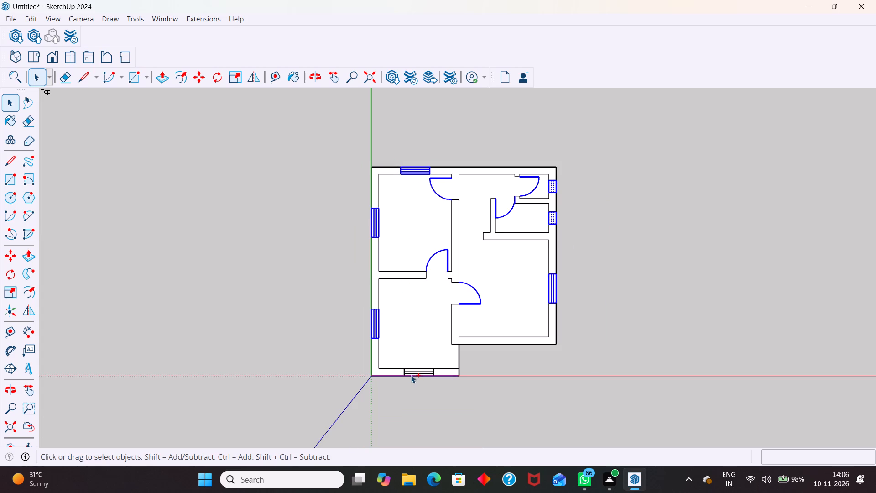
pyautogui.keyDown('ctrl'); pyautogui.scroll(8, 413, 372); pyautogui.keyUp('ctrl')
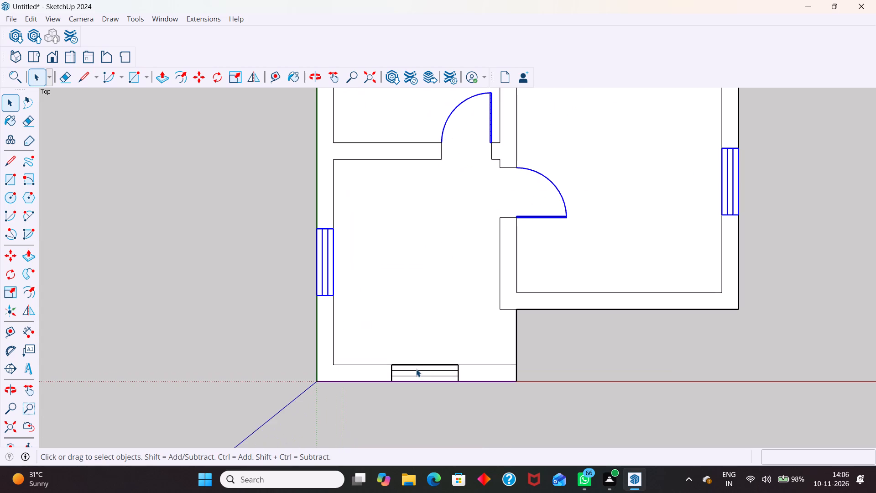
pyautogui.keyDown('shift'); pyautogui.click(378, 380); pyautogui.keyUp('shift')
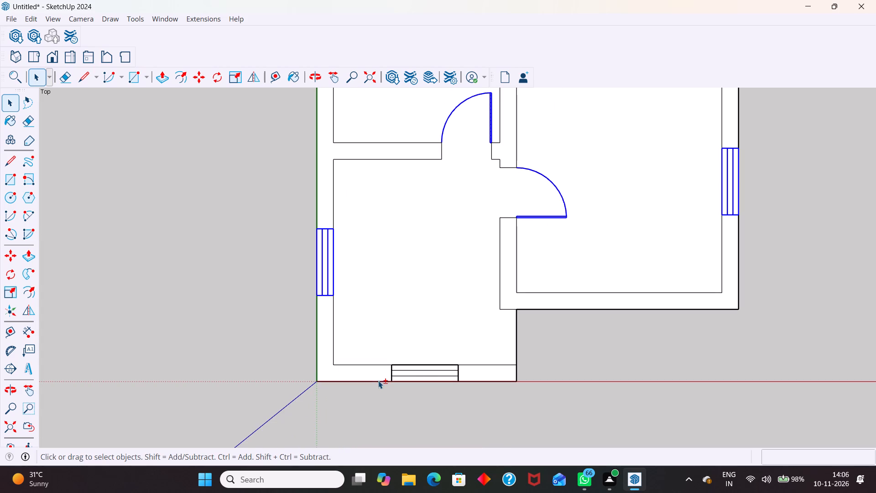
pyautogui.keyDown('ctrl'); pyautogui.click(419, 369); pyautogui.keyUp('ctrl')
pyautogui.rightClick(419, 371)
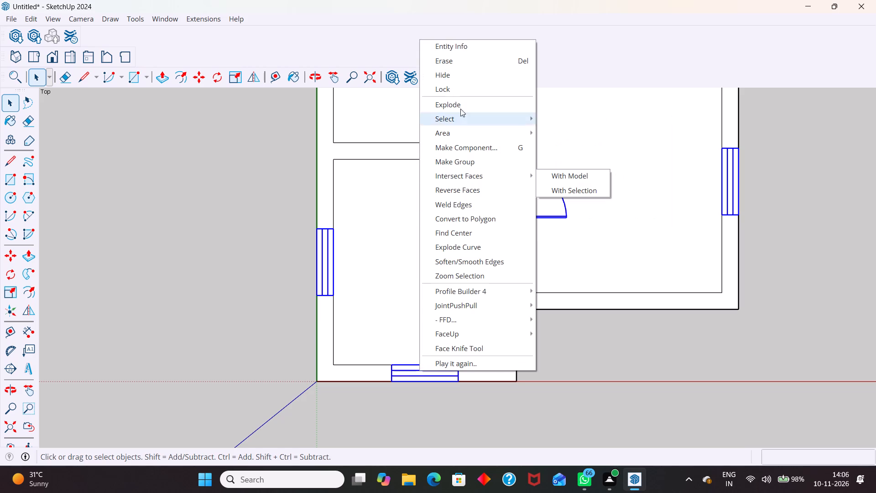
pyautogui.click(470, 78)
# Examine the plan with its openings hidden, checking which linework connects to the upper-left room's upper door leaf.
pyautogui.scroll(-4, 350, 350)
pyautogui.scroll(-3, 412, 309)
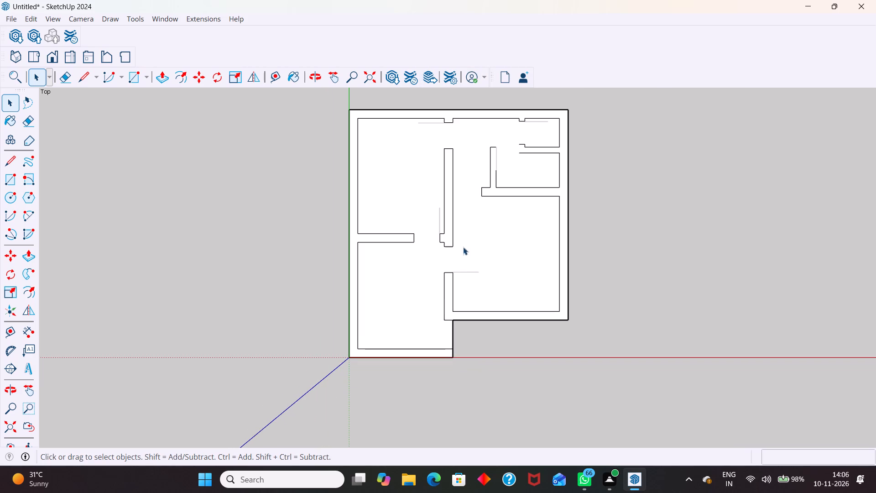
pyautogui.scroll(4, 439, 114)
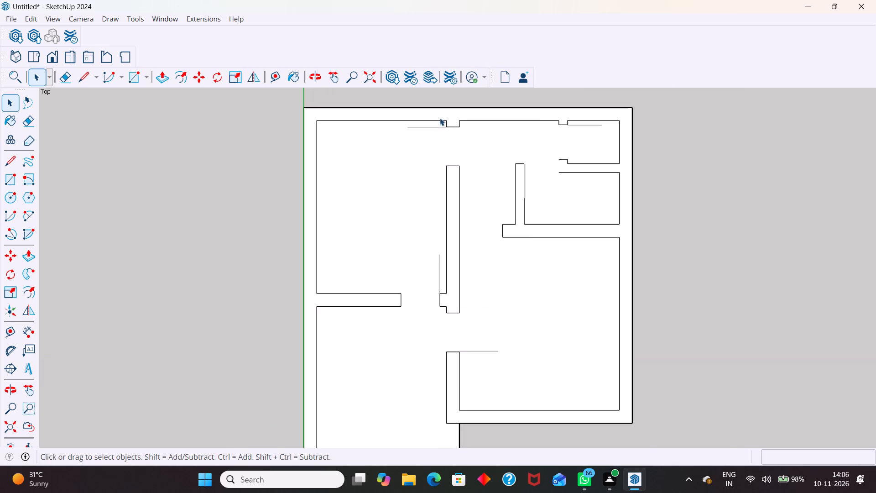
pyautogui.scroll(3, 440, 125)
pyautogui.click(441, 128)
pyautogui.doubleClick(442, 128)
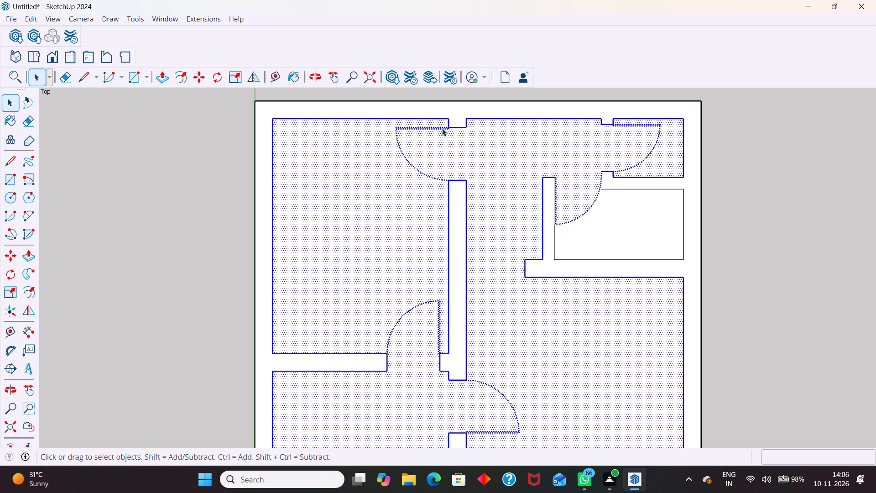
pyautogui.click(442, 128)
pyautogui.scroll(-7, 471, 201)
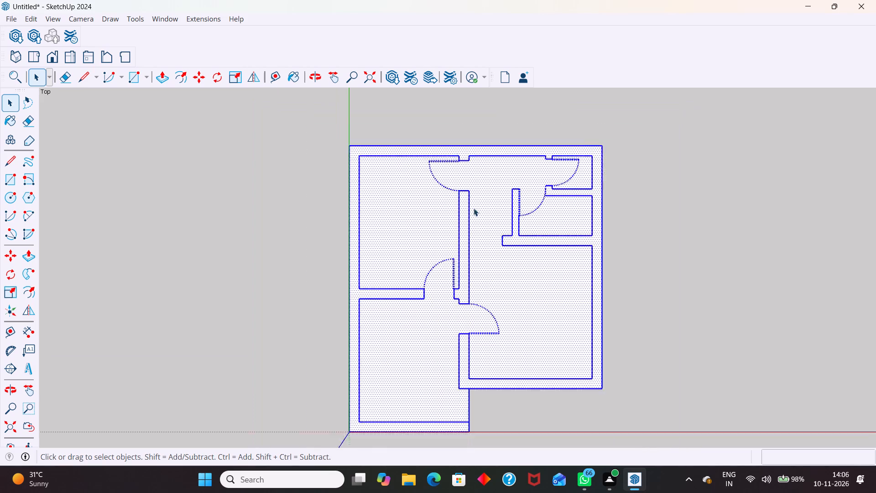
pyautogui.scroll(-3, 474, 208)
pyautogui.click(696, 236)
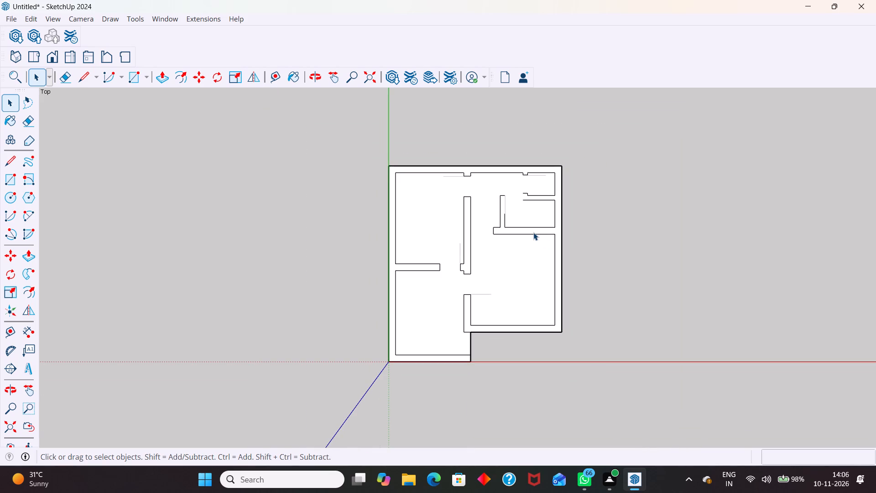
# Extrude the connected outer and partition wall face up 10' with Push/Pull in an isometric view.
pyautogui.click(22, 56)
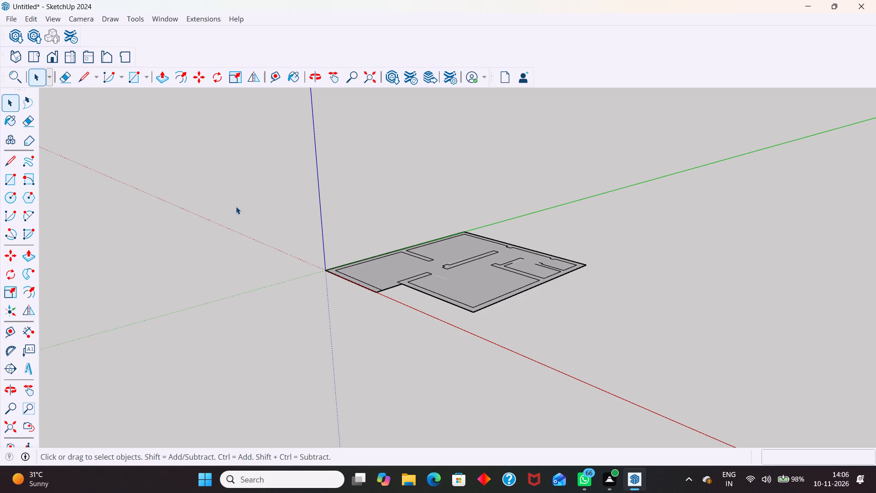
pyautogui.scroll(-3, 210, 159)
pyautogui.moveTo(261, 262); pyautogui.dragTo(418, 337, button='middle')
pyautogui.scroll(3, 437, 320)
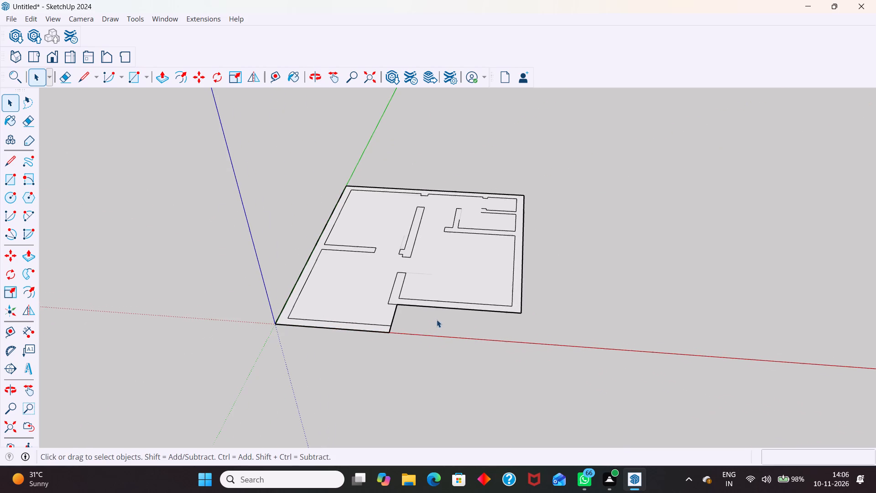
pyautogui.scroll(1, 437, 320)
pyautogui.click(459, 306)
pyautogui.scroll(1, 463, 303)
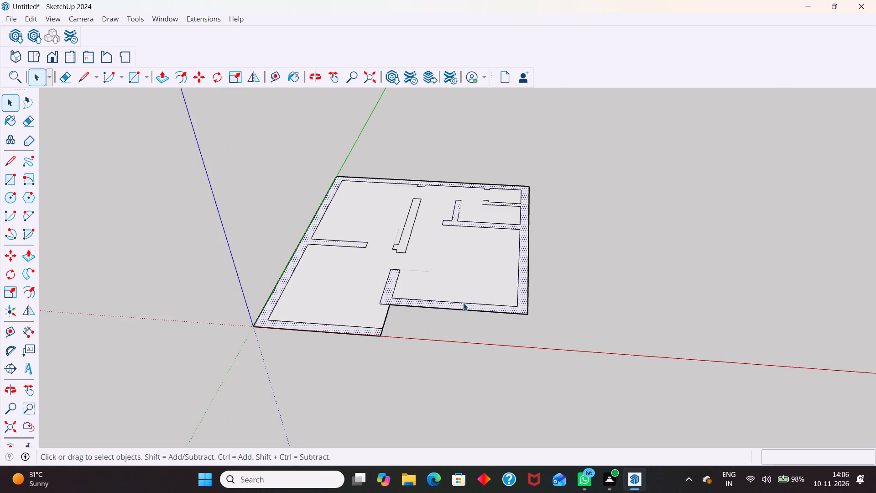
pyautogui.press('p')
pyautogui.click(463, 302)
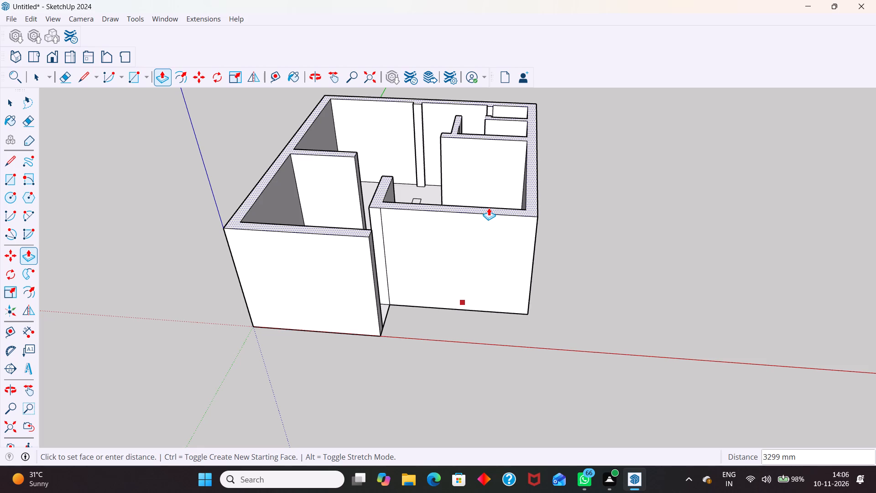
pyautogui.write("10'")
pyautogui.press('Return')
pyautogui.press('space')
# Extrude the face of the freestanding central wall between the upper-left and large right-hand rooms up 10'.
pyautogui.moveTo(490, 294); pyautogui.dragTo(390, 312, button='middle')
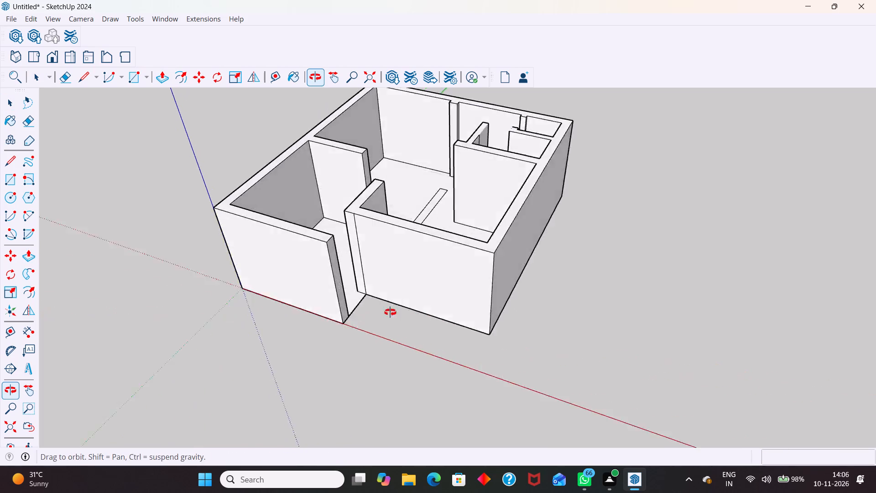
pyautogui.moveTo(390, 312); pyautogui.dragTo(256, 235, button='middle')
pyautogui.scroll(3, 420, 137)
pyautogui.moveTo(455, 213); pyautogui.dragTo(325, 313, button='middle')
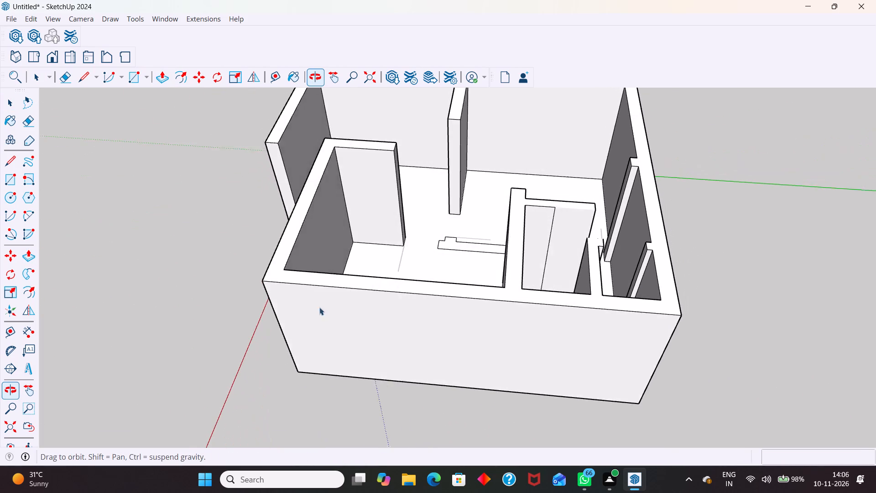
pyautogui.scroll(2, 521, 196)
pyautogui.moveTo(401, 277); pyautogui.dragTo(529, 330, button='middle')
pyautogui.moveTo(434, 241); pyautogui.dragTo(438, 247, button='middle')
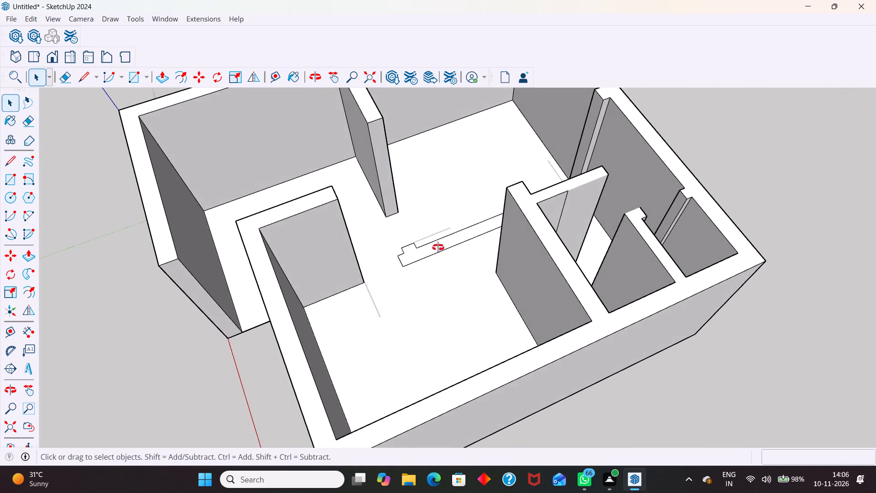
pyautogui.moveTo(438, 247); pyautogui.dragTo(570, 272, button='middle')
pyautogui.scroll(4, 471, 246)
pyautogui.click(397, 239)
pyautogui.click(404, 241)
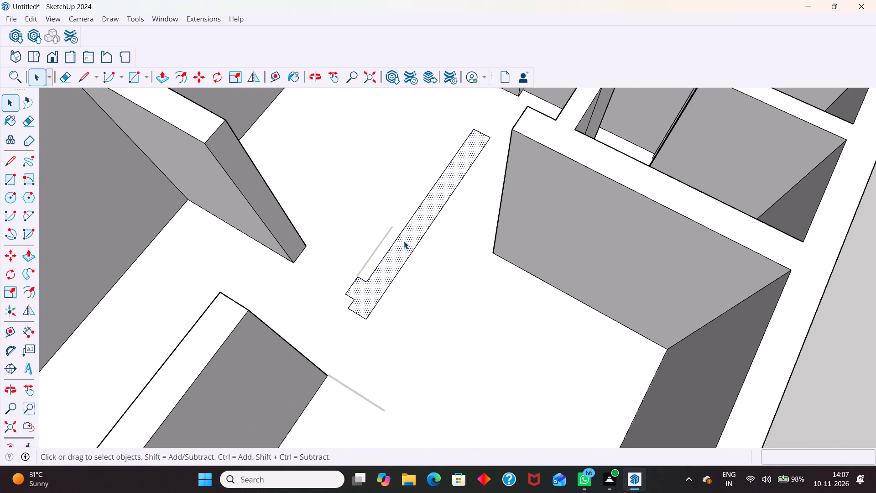
pyautogui.scroll(-4, 402, 276)
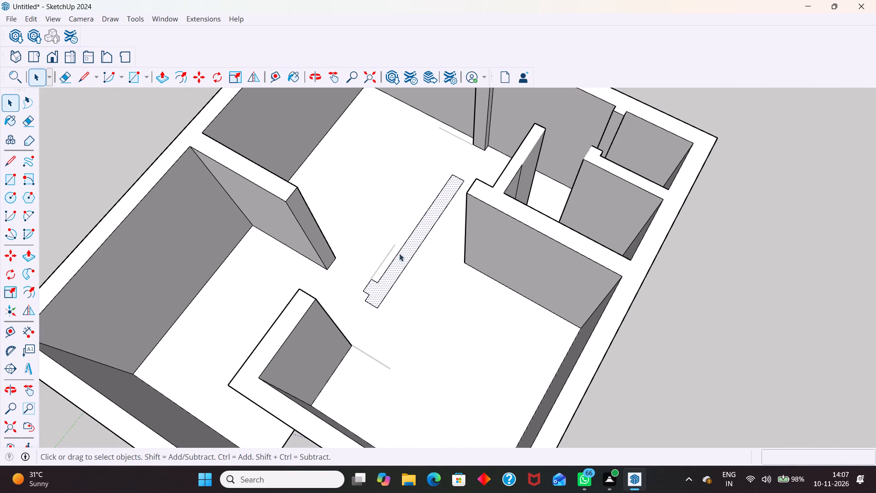
pyautogui.moveTo(398, 279); pyautogui.dragTo(496, 251, button='middle')
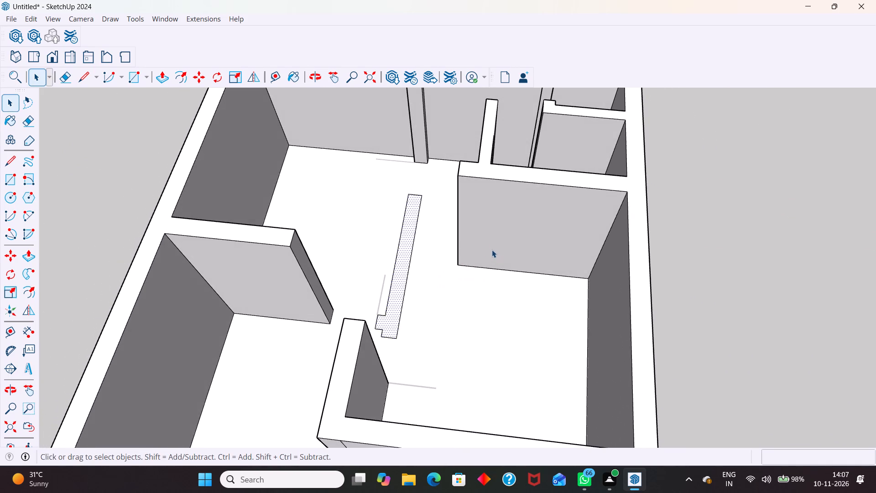
pyautogui.press('p')
pyautogui.click(405, 260)
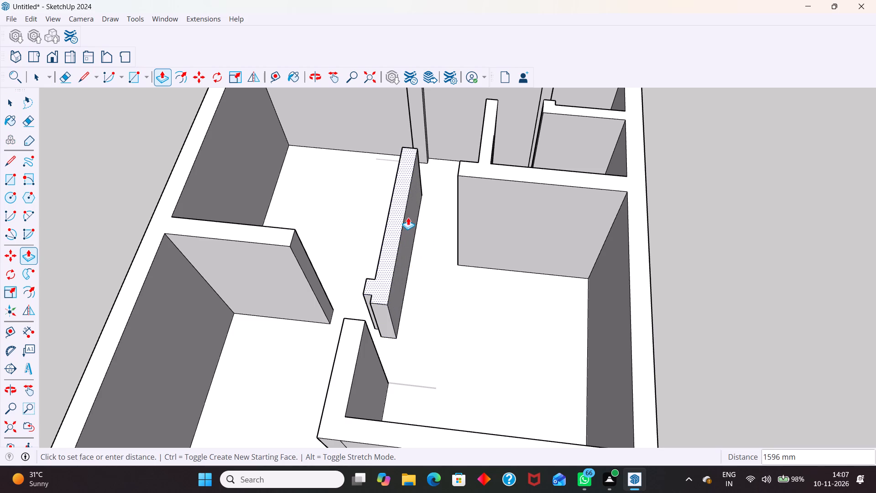
pyautogui.press('1')
pyautogui.press('0')
pyautogui.press("'")
pyautogui.press('Return')
pyautogui.press('space')
# Examine the extruded walls from outside and underneath, focusing on the base of the freestanding central wall.
pyautogui.scroll(-6, 405, 232)
pyautogui.moveTo(423, 284); pyautogui.dragTo(370, 191, button='middle')
pyautogui.moveTo(362, 283); pyautogui.dragTo(431, 259, button='middle')
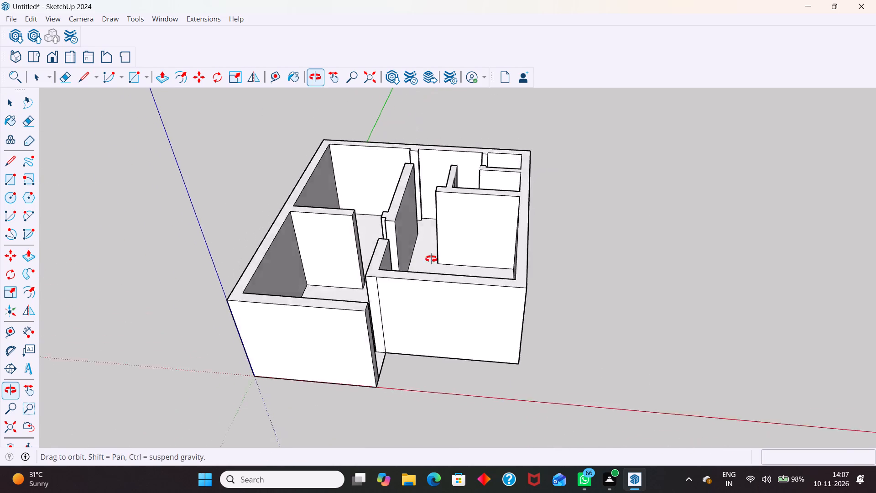
pyautogui.moveTo(431, 259); pyautogui.dragTo(443, 238, button='middle')
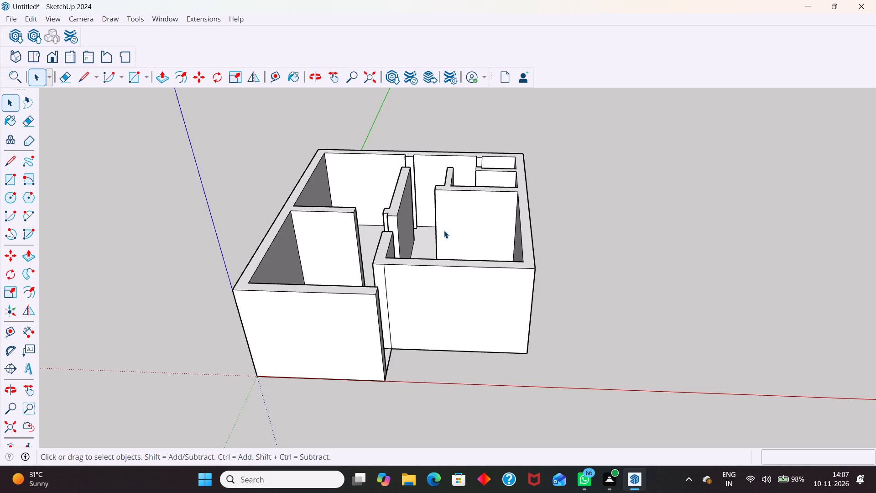
pyautogui.scroll(-3, 431, 230)
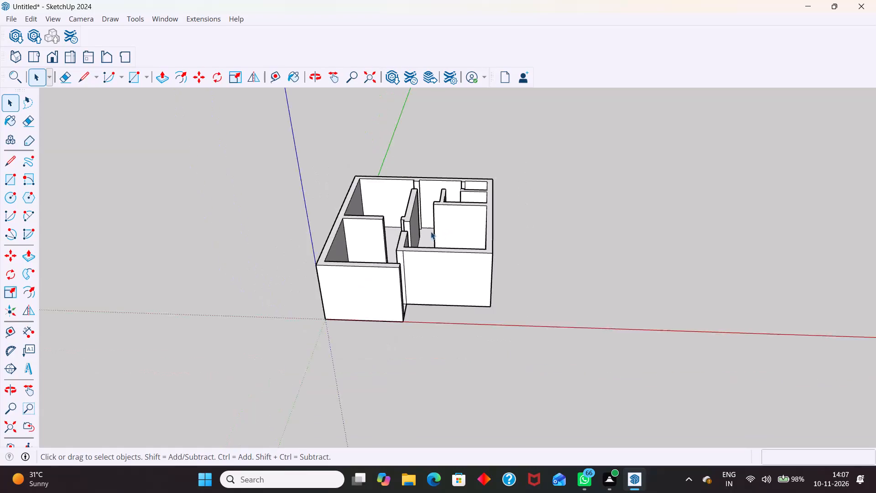
pyautogui.scroll(-3, 431, 231)
pyautogui.moveTo(416, 284); pyautogui.dragTo(320, 215, button='middle')
pyautogui.scroll(4, 469, 176)
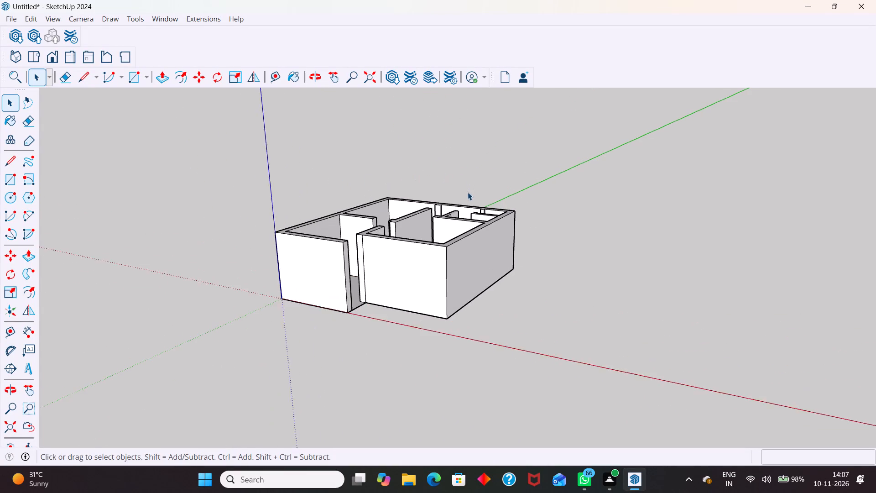
pyautogui.scroll(1, 468, 192)
pyautogui.moveTo(409, 270); pyautogui.dragTo(478, 179, button='middle')
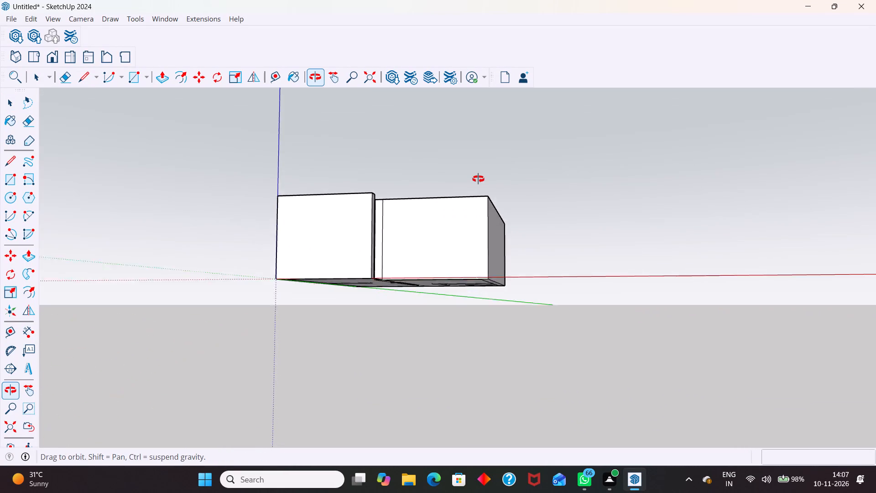
pyautogui.moveTo(478, 179); pyautogui.dragTo(481, 79, button='middle')
pyautogui.moveTo(411, 238); pyautogui.dragTo(440, 172, button='middle')
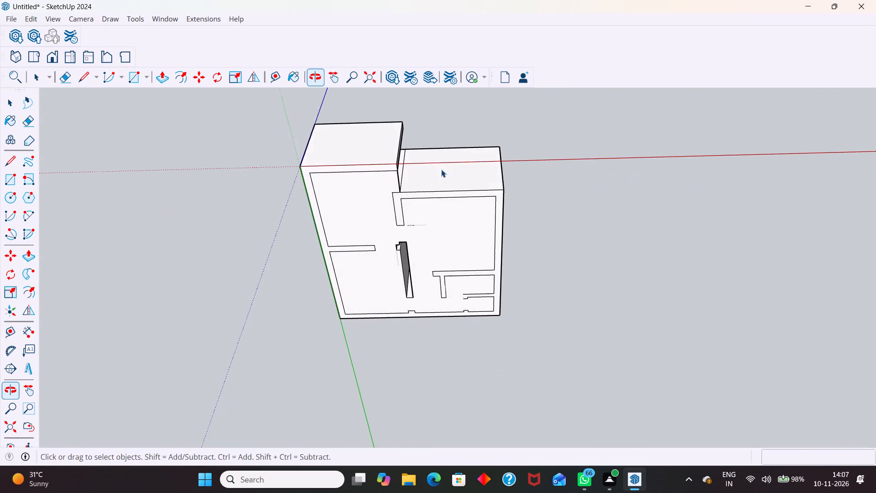
pyautogui.scroll(5, 378, 278)
pyautogui.scroll(4, 423, 267)
pyautogui.moveTo(425, 252); pyautogui.dragTo(373, 271, button='middle')
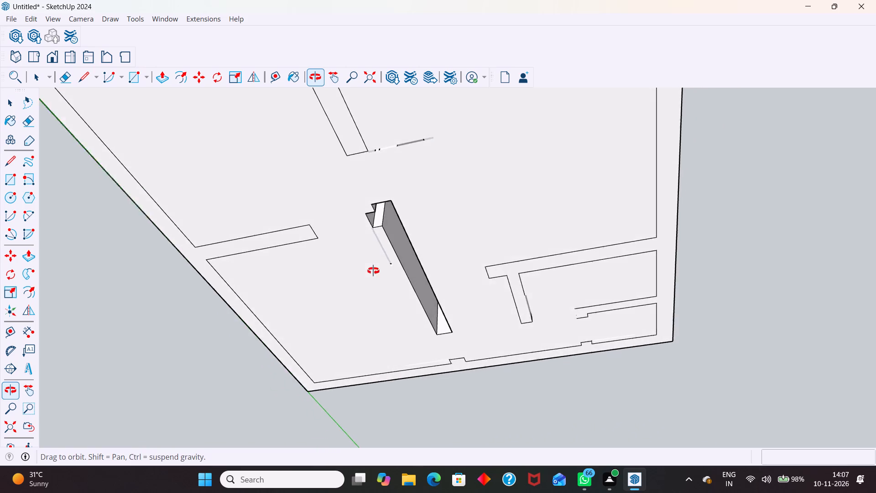
pyautogui.moveTo(373, 271); pyautogui.dragTo(373, 271, button='middle')
pyautogui.scroll(5, 391, 218)
pyautogui.scroll(-8, 391, 219)
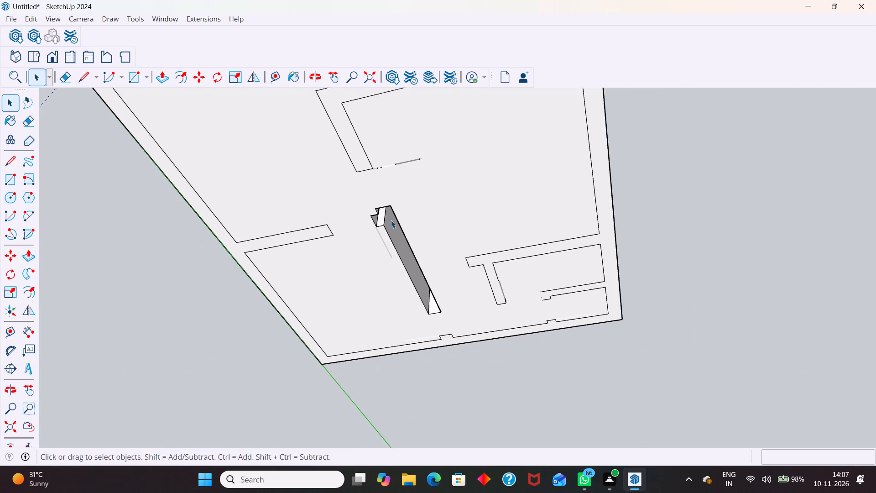
pyautogui.scroll(-1, 391, 220)
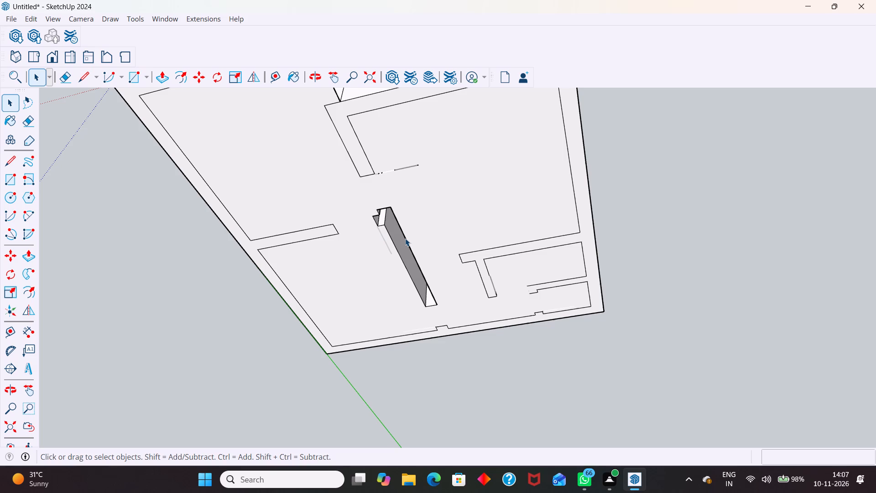
# Draw a line across the door-jamb notch at the base of the freestanding central wall to close its underside.
pyautogui.press('l')
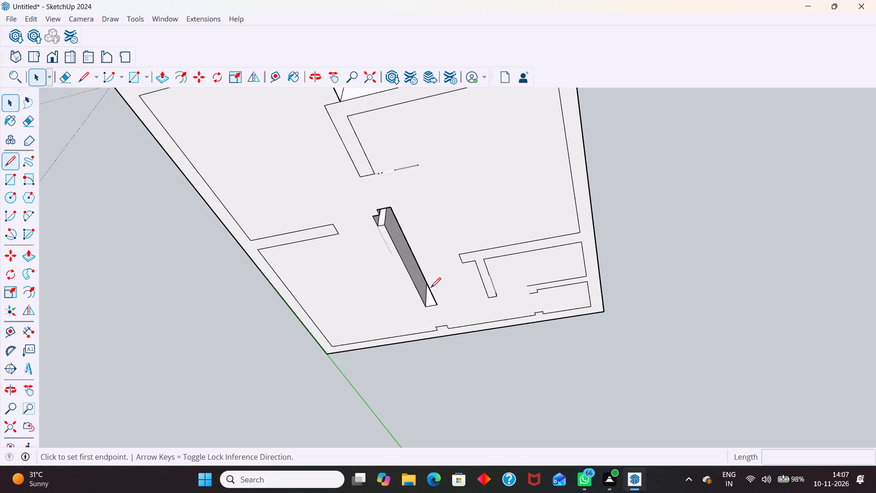
pyautogui.scroll(7, 388, 203)
pyautogui.click(379, 220)
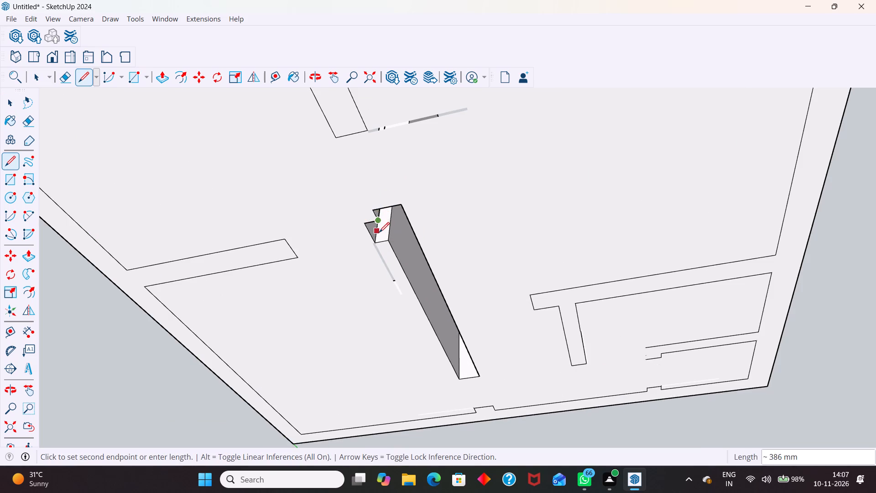
pyautogui.click(386, 241)
pyautogui.press('space')
# Make a new group and draw a 7600 by 8600 mm rectangle in it across the plan's underside, from the origin to the opposite outer corner.
pyautogui.scroll(-8, 425, 277)
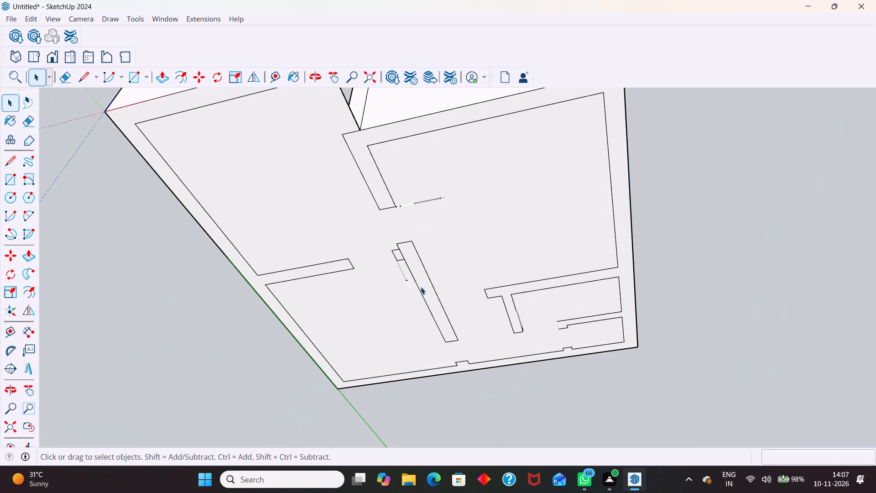
pyautogui.scroll(-4, 421, 287)
pyautogui.moveTo(258, 212); pyautogui.dragTo(344, 147, button='middle')
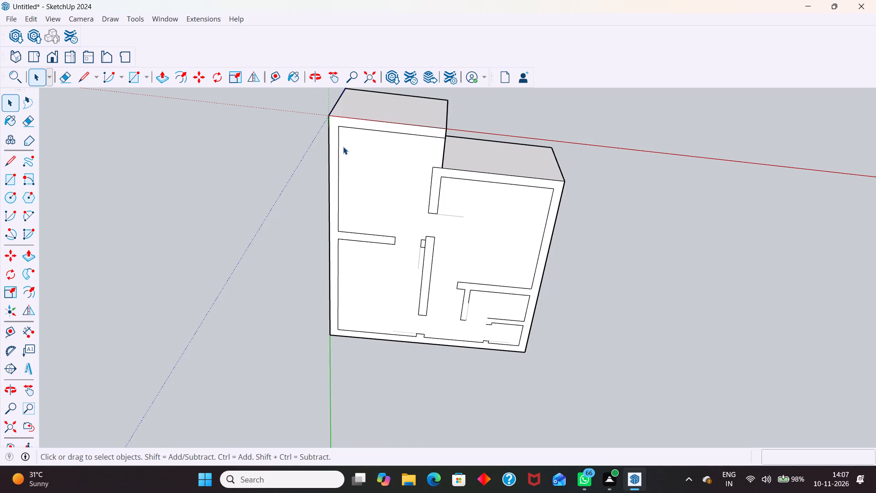
pyautogui.rightClick(282, 189)
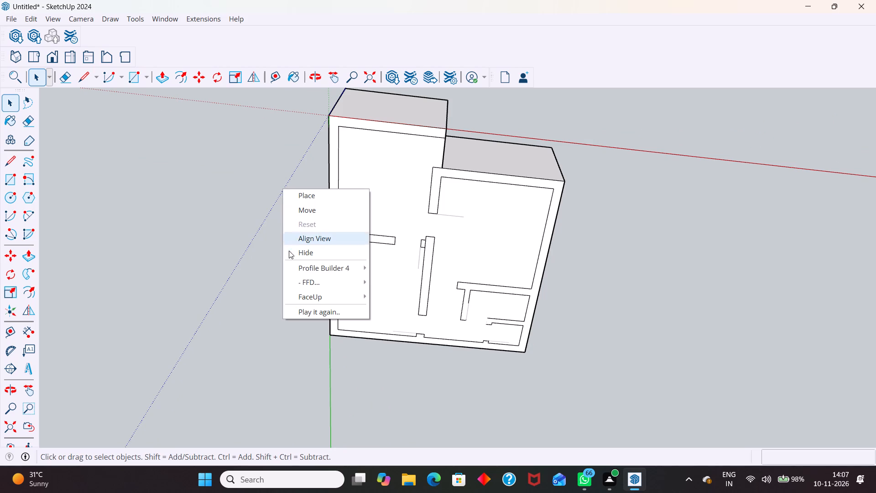
pyautogui.click(235, 219)
pyautogui.rightClick(234, 220)
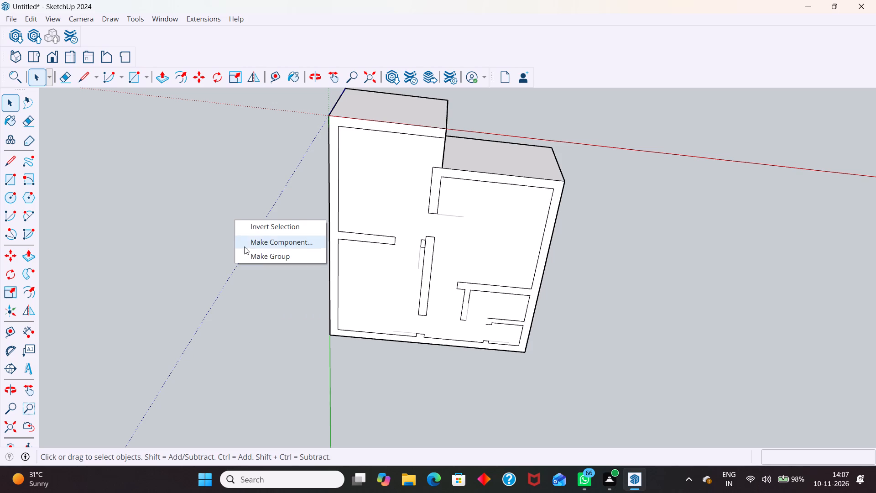
pyautogui.click(246, 252)
pyautogui.press('r')
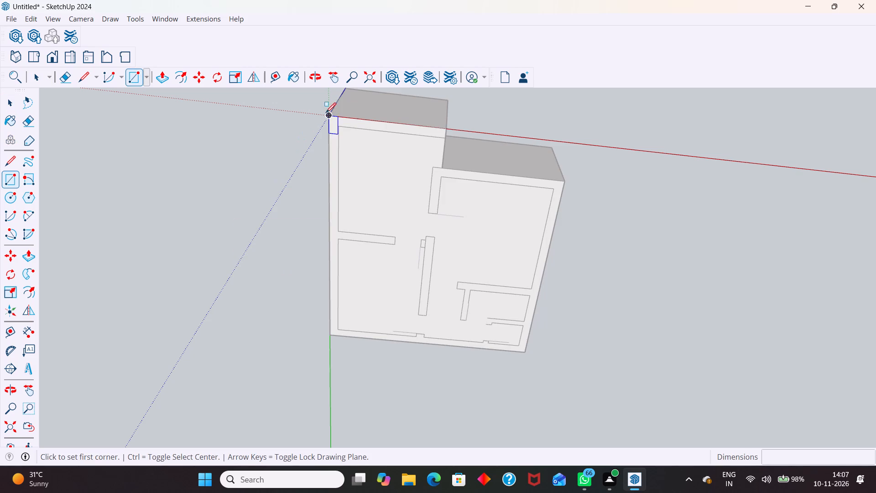
pyautogui.click(328, 120)
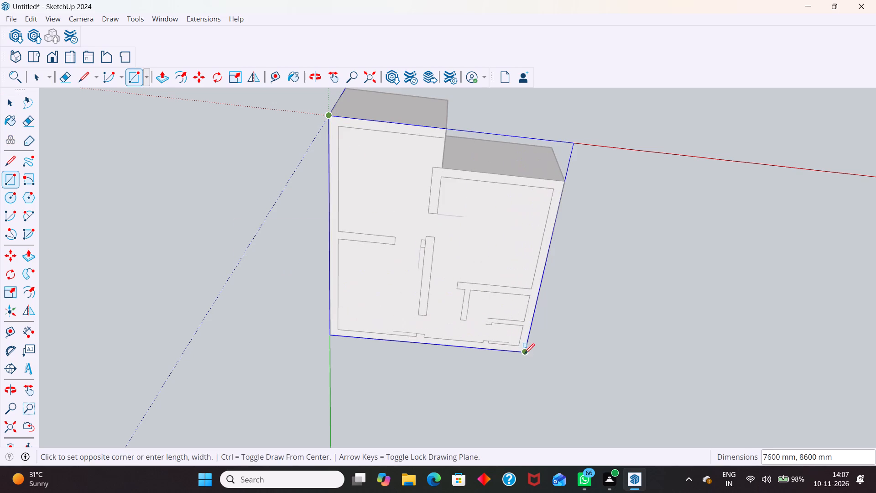
pyautogui.click(526, 355)
pyautogui.press('space')
# Extrude the floor base rectangle 4" downward, away from the walls, and close its group.
pyautogui.click(424, 245)
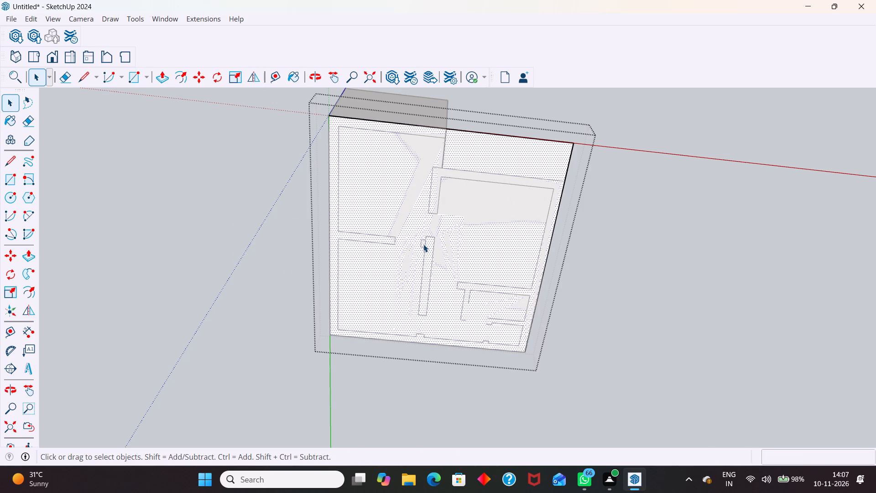
pyautogui.press('p')
pyautogui.click(423, 244)
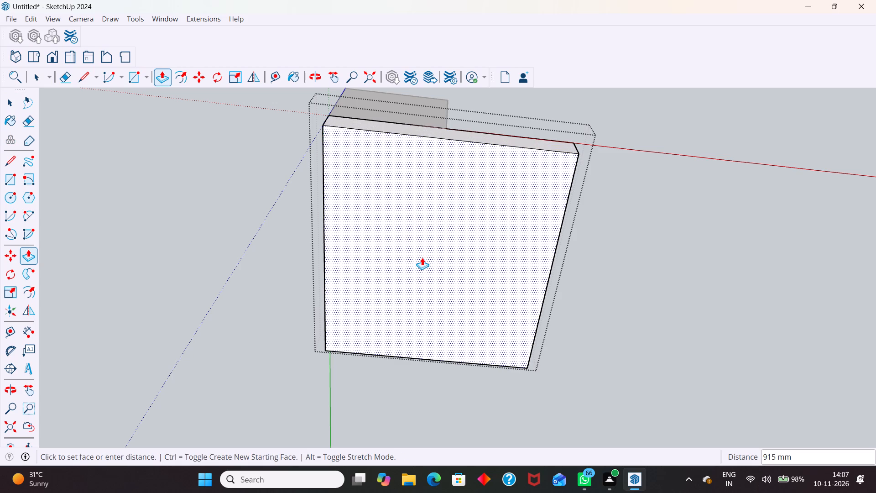
pyautogui.press('4')
pyautogui.hotkey('shift', '"')
pyautogui.press('Return')
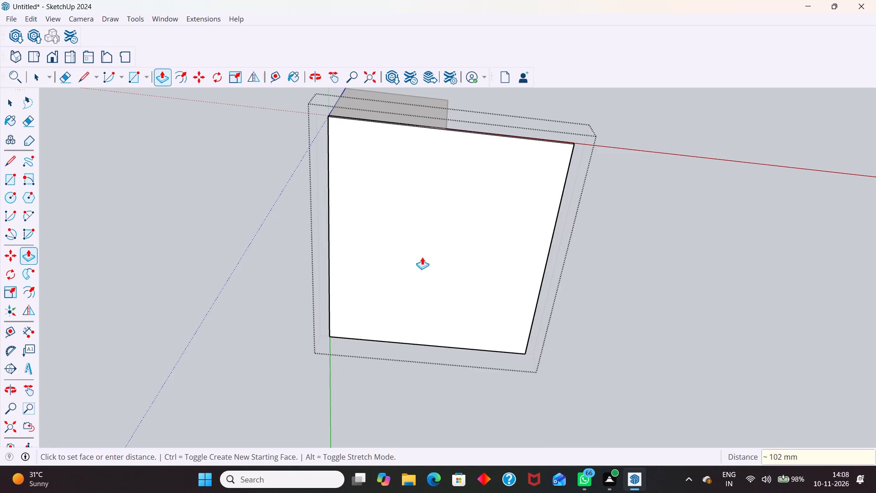
pyautogui.press('space')
pyautogui.moveTo(389, 225); pyautogui.dragTo(378, 369, button='middle')
pyautogui.moveTo(528, 161); pyautogui.dragTo(493, 284, button='middle')
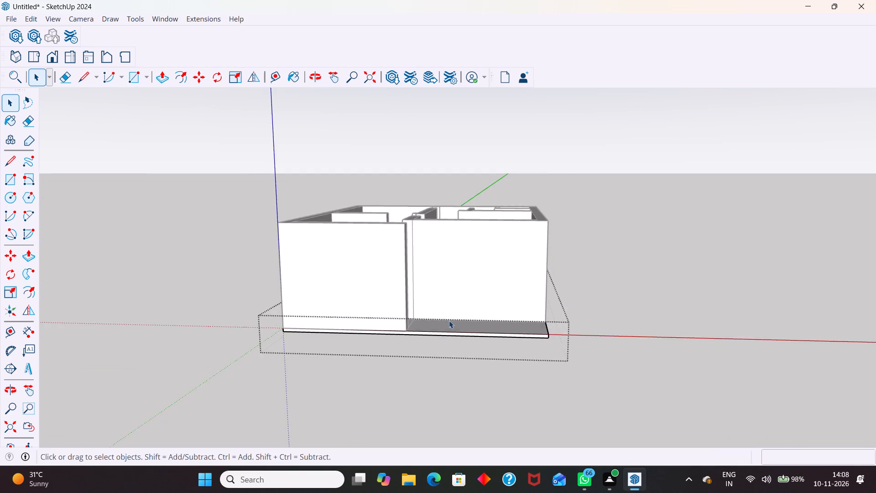
pyautogui.scroll(9, 448, 322)
pyautogui.moveTo(396, 332); pyautogui.dragTo(381, 371, button='middle')
pyautogui.scroll(-5, 327, 245)
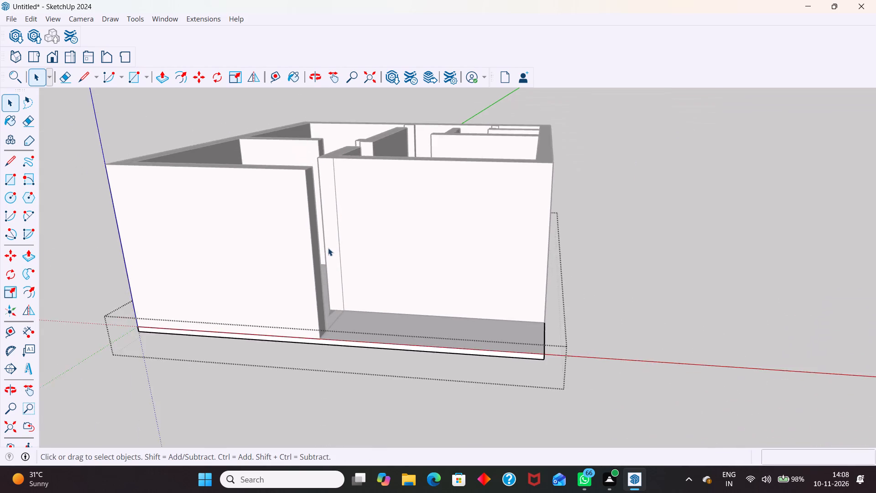
pyautogui.scroll(-4, 328, 248)
pyautogui.moveTo(448, 332); pyautogui.dragTo(349, 324, button='middle')
pyautogui.click(578, 347)
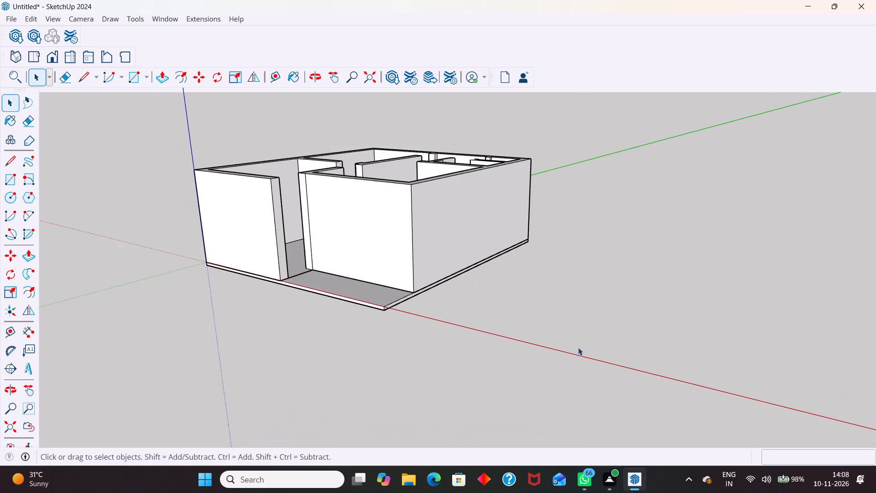
# Examine the walls and floor base from several angles, focusing on the opening between the two front walls.
pyautogui.moveTo(318, 276); pyautogui.dragTo(356, 329, button='middle')
pyautogui.scroll(3, 407, 328)
pyautogui.moveTo(424, 326); pyautogui.dragTo(309, 301, button='middle')
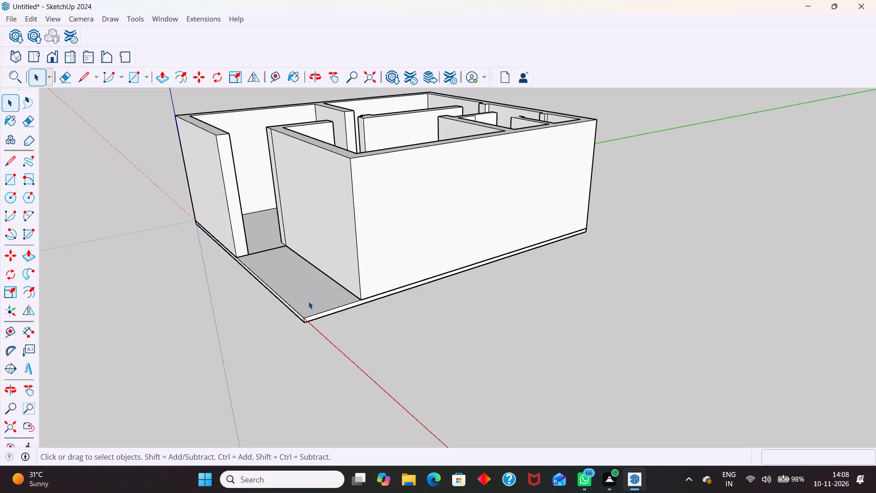
pyautogui.scroll(-4, 303, 303)
pyautogui.moveTo(314, 283); pyautogui.dragTo(266, 307, button='middle')
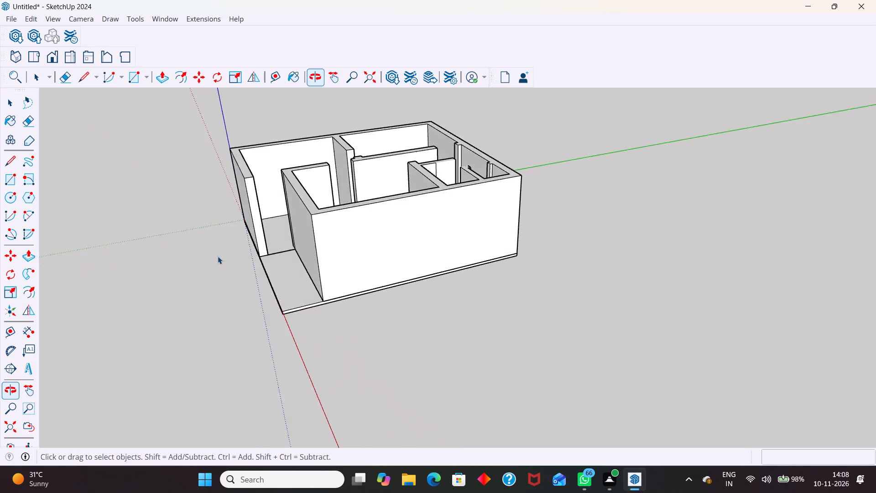
pyautogui.scroll(9, 302, 156)
pyautogui.moveTo(257, 220); pyautogui.dragTo(306, 220, button='middle')
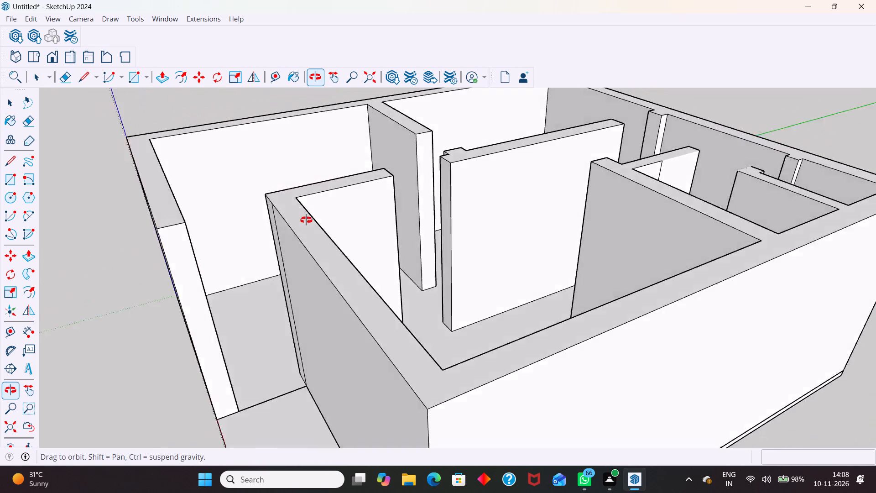
pyautogui.moveTo(306, 220); pyautogui.dragTo(356, 194, button='middle')
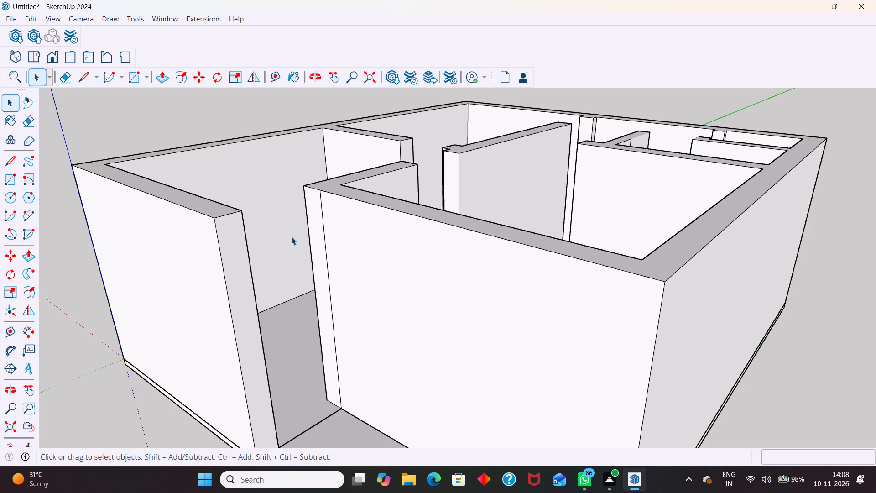
# Erase the leftover threshold line on the floor across the opening between the two front walls.
pyautogui.press('e')
pyautogui.moveTo(328, 229); pyautogui.dragTo(322, 229)
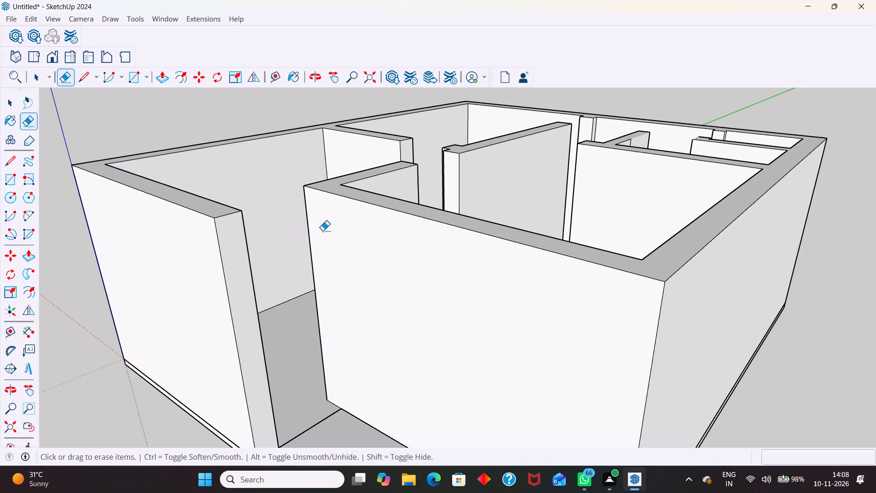
pyautogui.press('space')
pyautogui.moveTo(401, 291); pyautogui.dragTo(327, 308, button='middle')
pyautogui.scroll(4, 275, 386)
pyautogui.moveTo(274, 386); pyautogui.dragTo(275, 389)
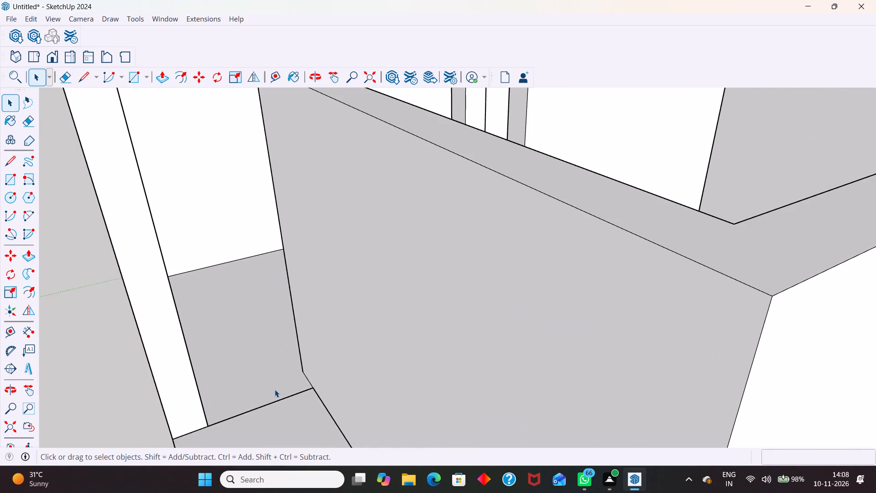
pyautogui.moveTo(275, 389); pyautogui.dragTo(281, 399)
pyautogui.moveTo(277, 393); pyautogui.dragTo(281, 403)
pyautogui.press('e')
pyautogui.moveTo(271, 388); pyautogui.dragTo(279, 412)
pyautogui.press('`')
pyautogui.press('Escape')
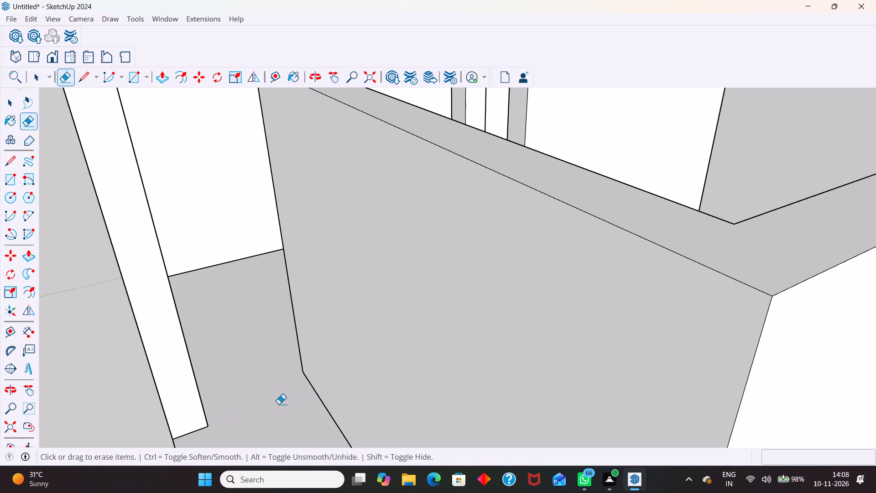
pyautogui.press('space')
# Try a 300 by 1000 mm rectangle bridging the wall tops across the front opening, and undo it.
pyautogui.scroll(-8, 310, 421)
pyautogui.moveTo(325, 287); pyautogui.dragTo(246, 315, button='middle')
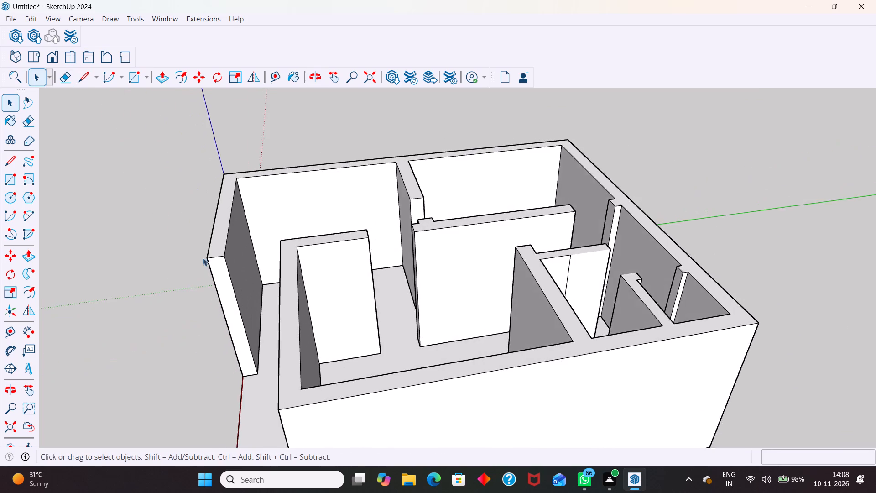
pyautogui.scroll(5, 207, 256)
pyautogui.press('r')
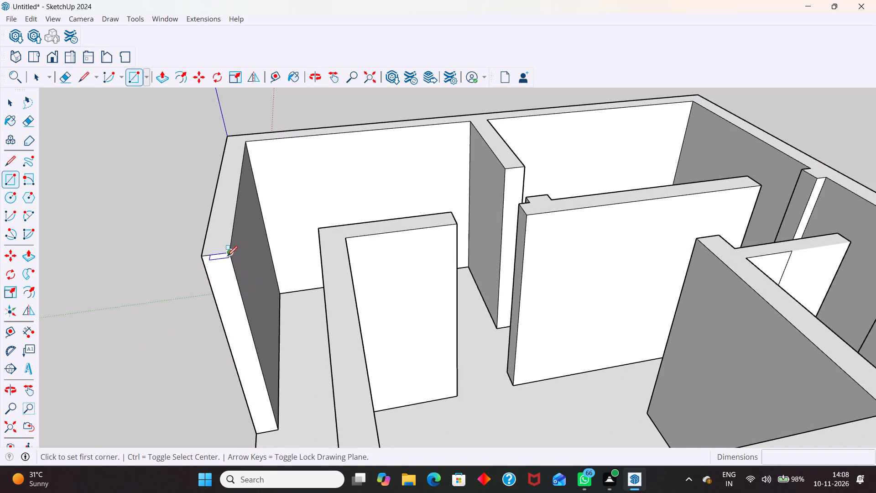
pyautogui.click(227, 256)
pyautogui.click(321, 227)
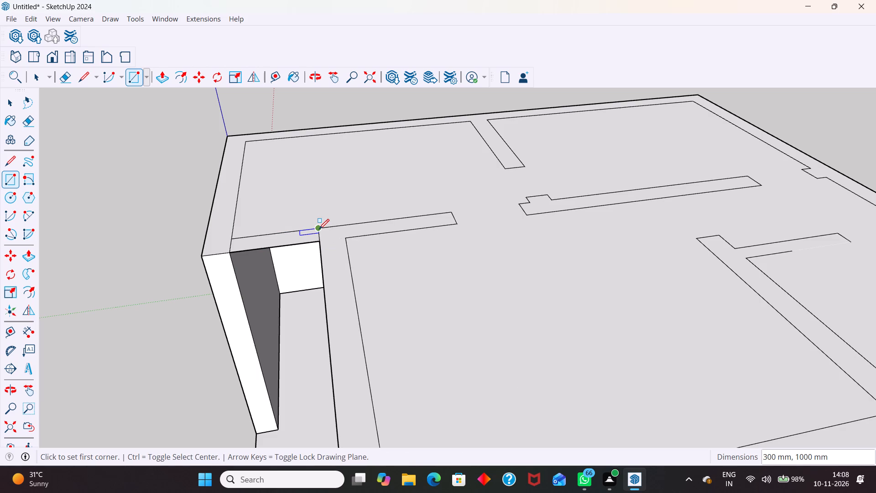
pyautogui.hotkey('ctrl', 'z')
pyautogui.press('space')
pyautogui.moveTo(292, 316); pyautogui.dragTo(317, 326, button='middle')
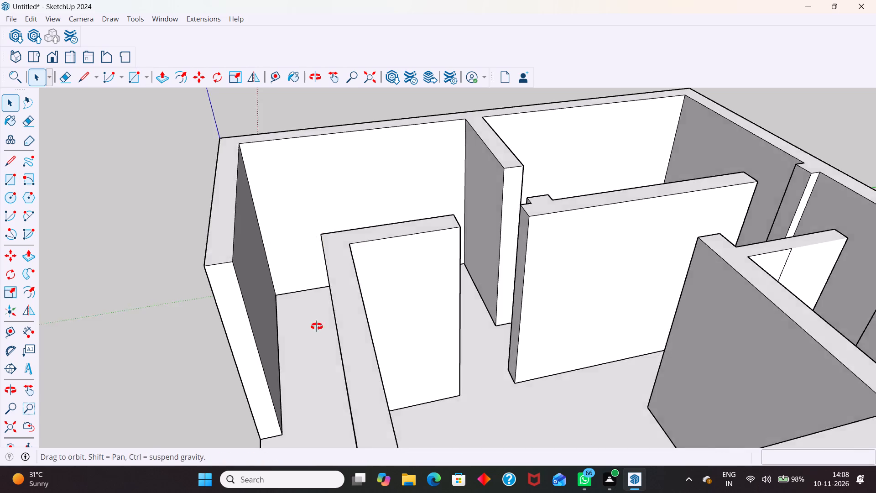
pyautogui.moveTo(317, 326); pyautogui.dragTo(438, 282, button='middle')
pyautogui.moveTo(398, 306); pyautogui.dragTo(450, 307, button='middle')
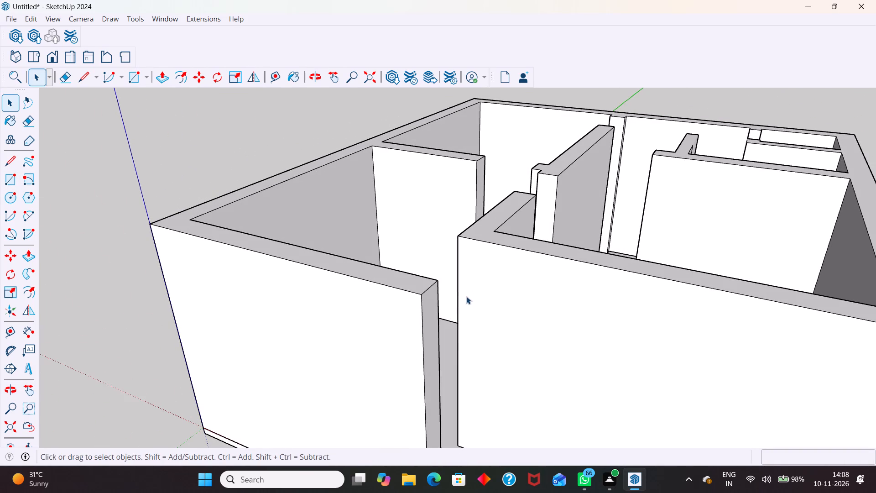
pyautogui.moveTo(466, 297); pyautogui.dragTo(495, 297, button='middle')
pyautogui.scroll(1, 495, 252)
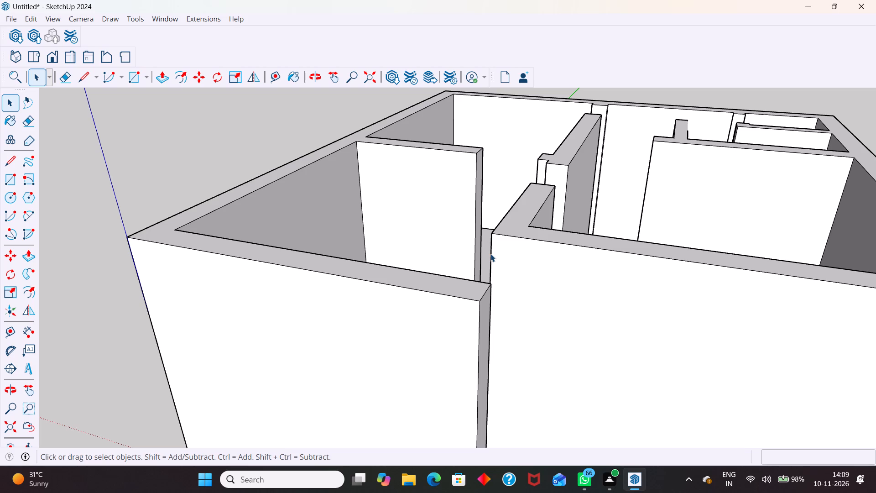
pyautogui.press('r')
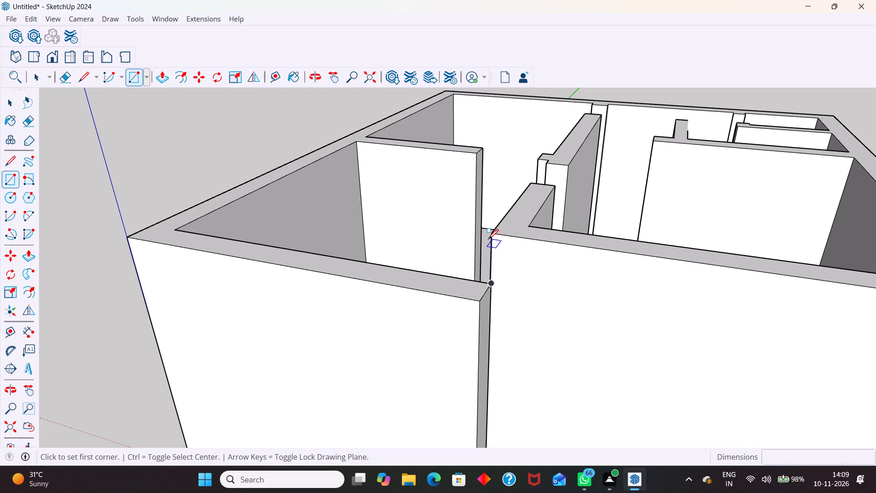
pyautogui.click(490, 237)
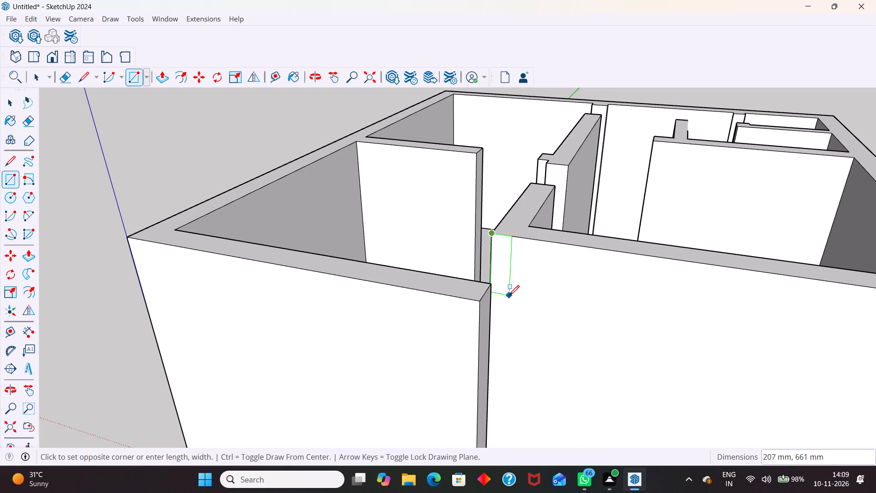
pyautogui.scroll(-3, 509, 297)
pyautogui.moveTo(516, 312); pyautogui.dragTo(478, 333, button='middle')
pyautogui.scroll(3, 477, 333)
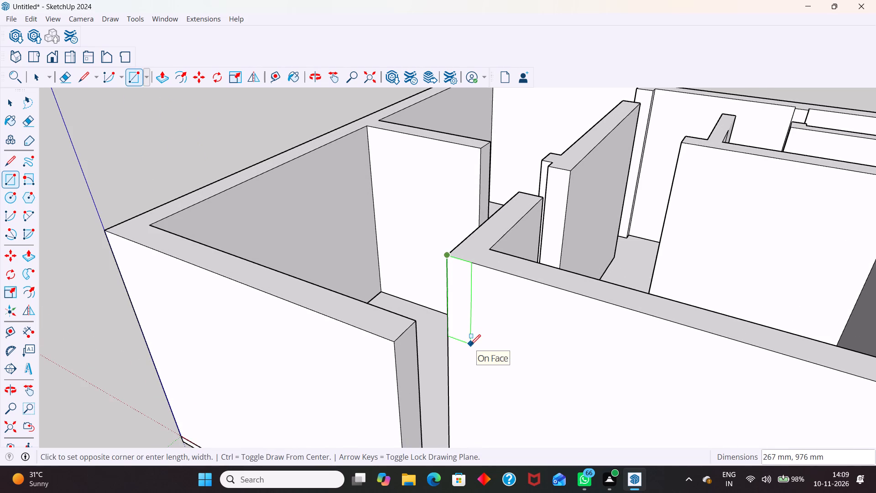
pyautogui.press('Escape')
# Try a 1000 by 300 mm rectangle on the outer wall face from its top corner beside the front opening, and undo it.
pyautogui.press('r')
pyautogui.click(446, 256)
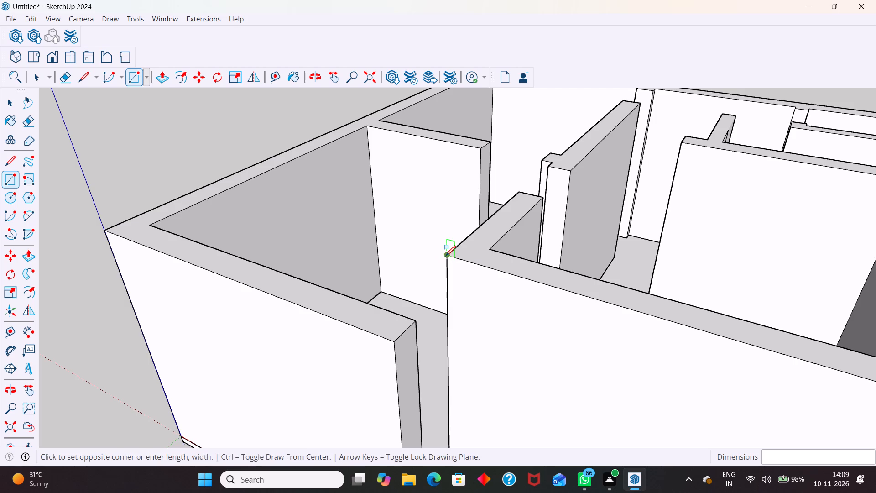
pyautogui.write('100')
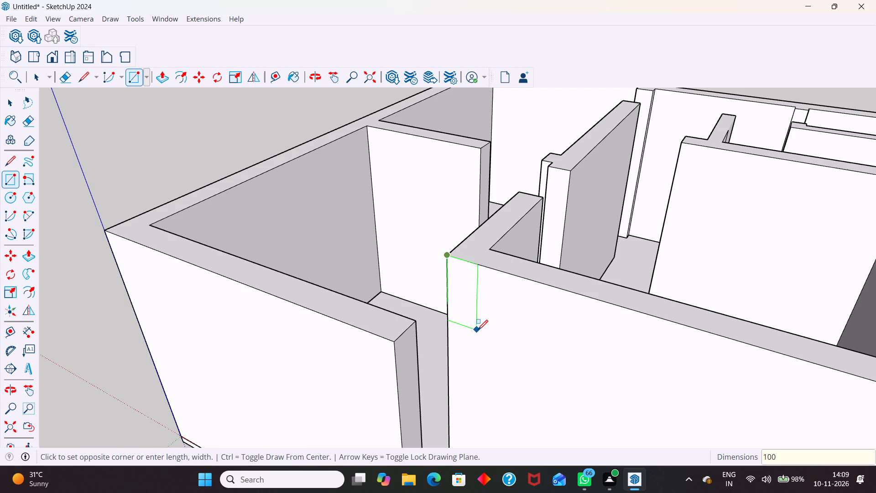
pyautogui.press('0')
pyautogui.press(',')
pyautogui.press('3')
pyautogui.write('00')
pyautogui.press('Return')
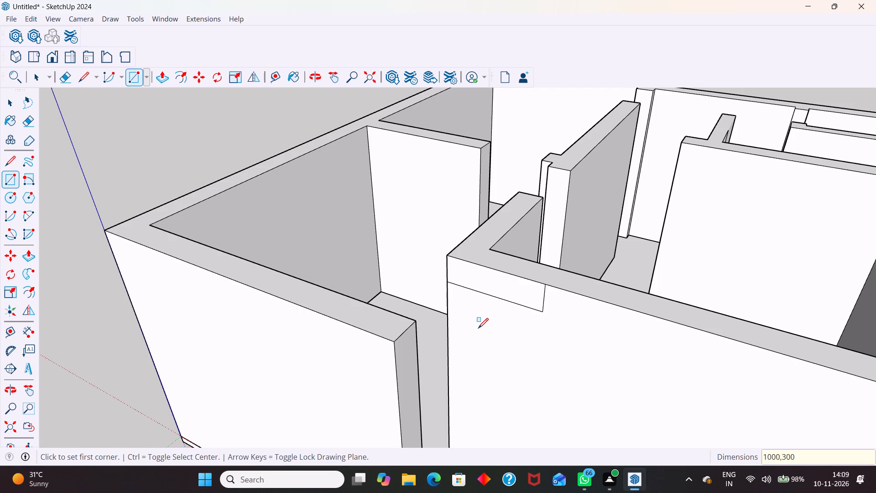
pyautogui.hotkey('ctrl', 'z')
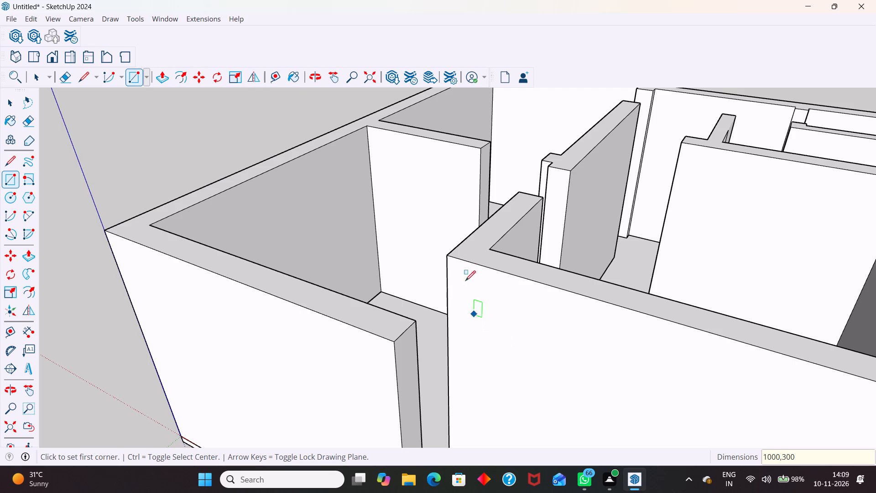
# Draw a 300 by 1000 mm upright rectangle on the outer wall face, from its top corner beside the front opening, and select its face.
pyautogui.click(449, 258)
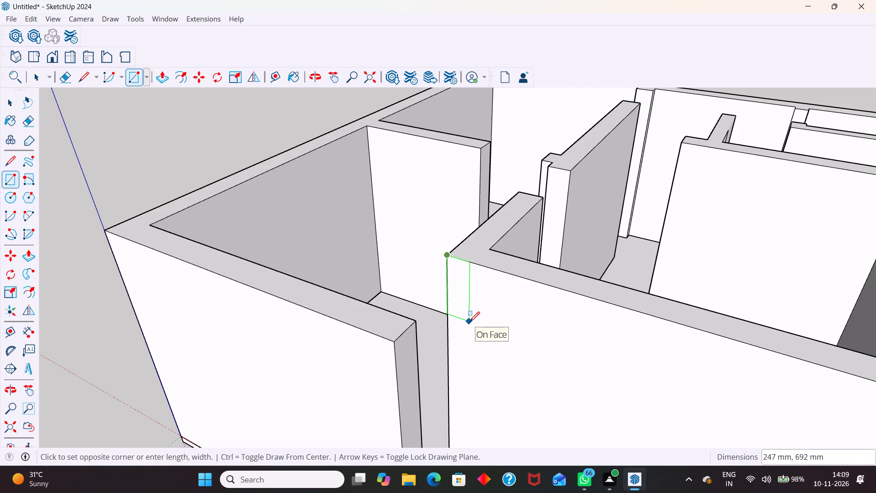
pyautogui.press('3')
pyautogui.write('00')
pyautogui.write(',100')
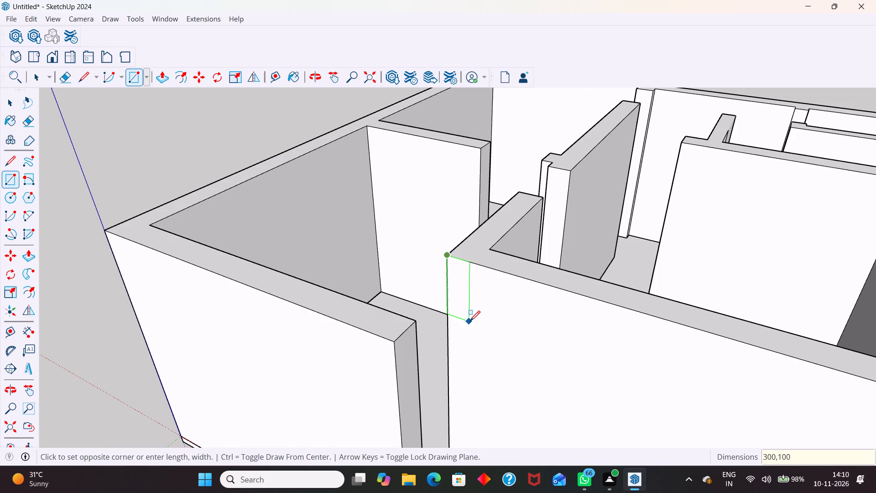
pyautogui.press('0')
pyautogui.press('Return')
pyautogui.press('space')
pyautogui.scroll(-4, 444, 293)
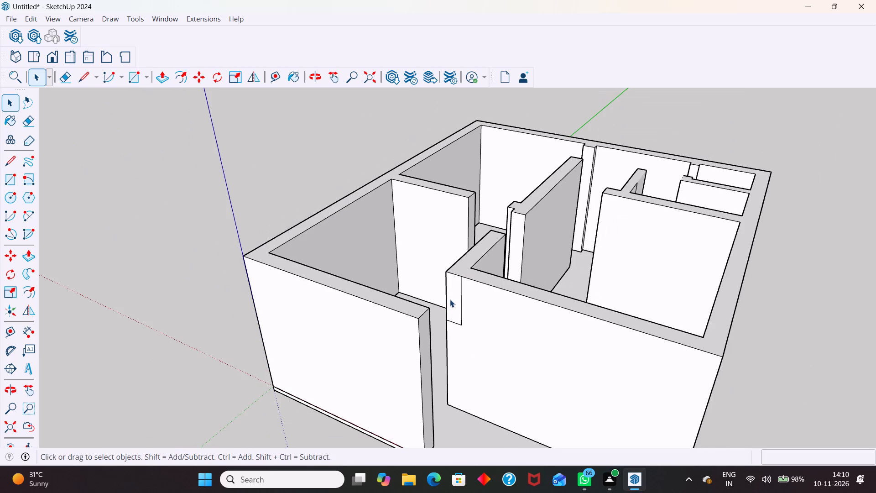
pyautogui.click(450, 299)
pyautogui.moveTo(500, 337); pyautogui.dragTo(343, 337, button='middle')
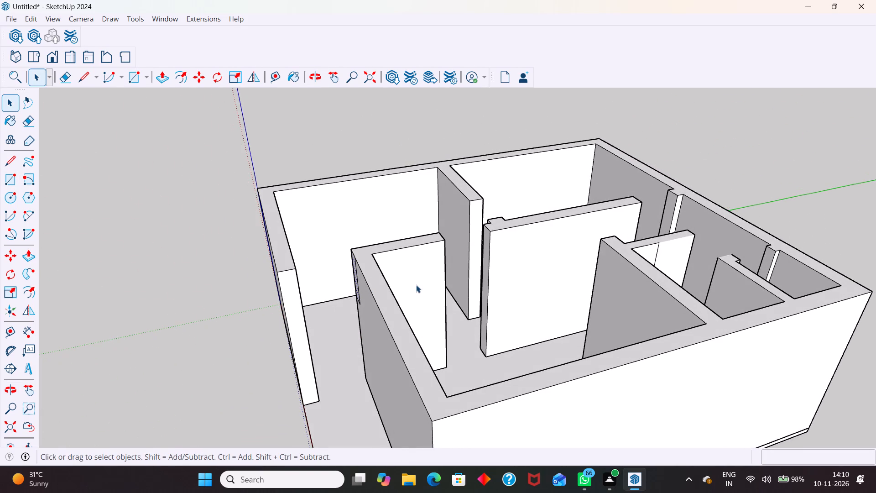
pyautogui.press('Escape')
# Draw a 1000 by 300 mm upright rectangle from the top corner of the long central wall's end face, beside its notched end.
pyautogui.scroll(2, 454, 259)
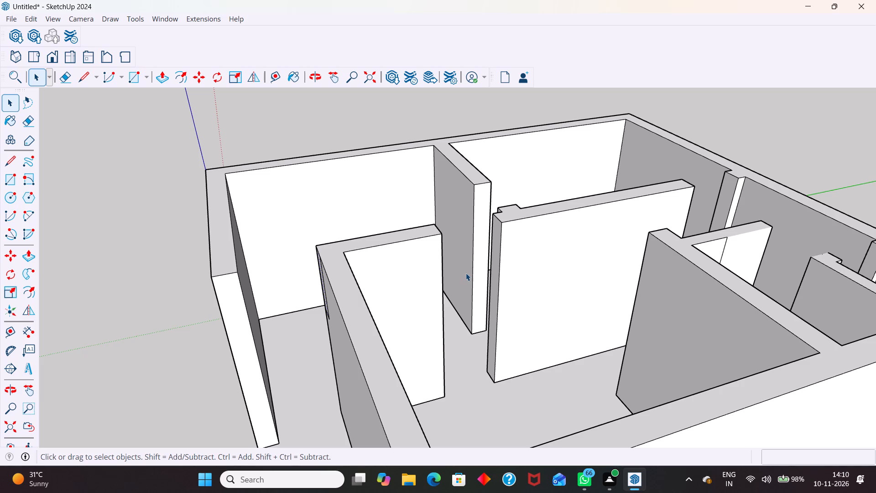
pyautogui.moveTo(445, 281); pyautogui.dragTo(535, 288, button='middle')
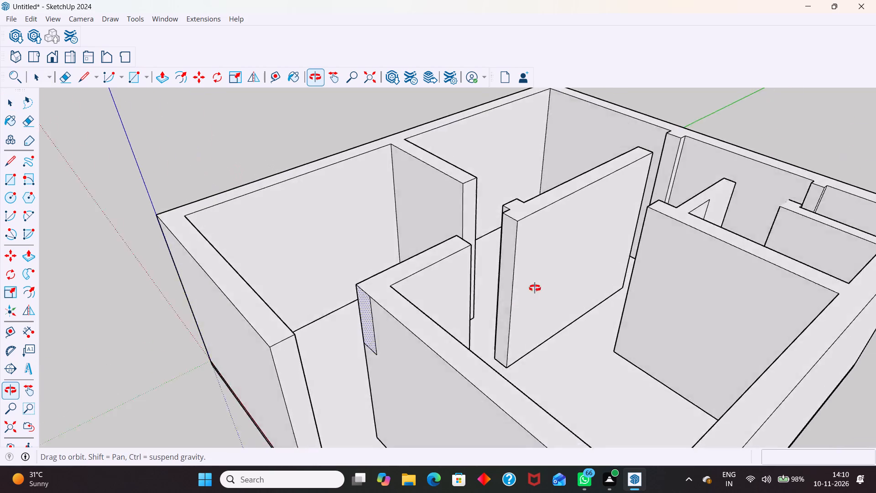
pyautogui.moveTo(535, 288); pyautogui.dragTo(553, 256, button='middle')
pyautogui.press('r')
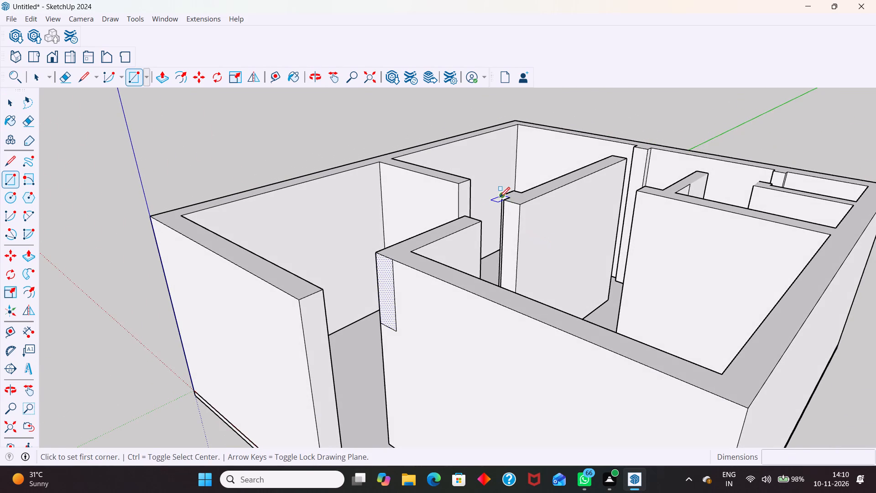
pyautogui.click(503, 202)
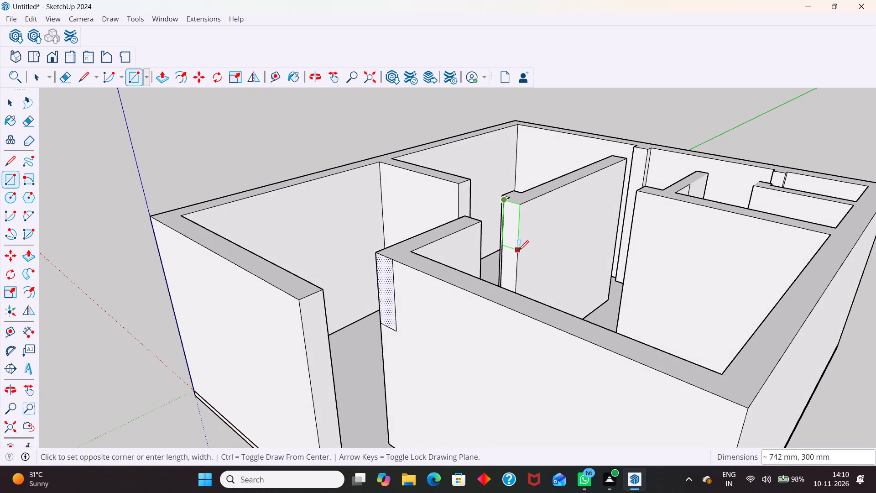
pyautogui.press('1')
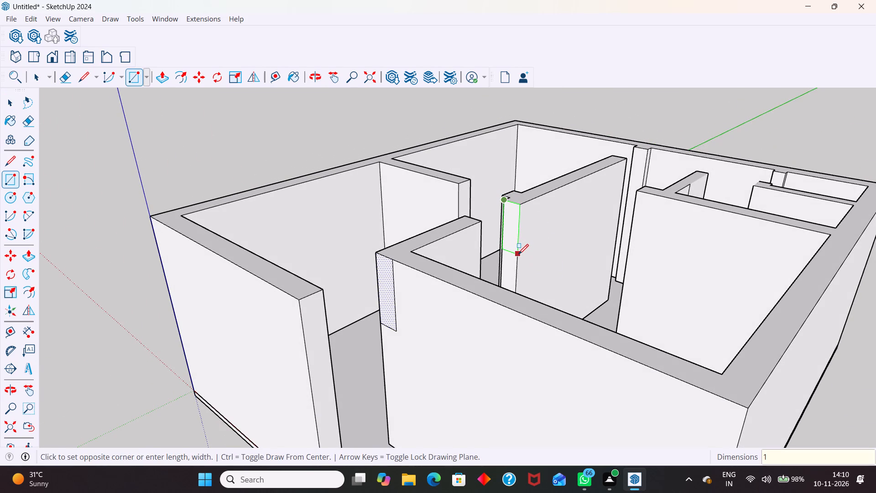
pyautogui.write('000')
pyautogui.press('Return')
pyautogui.press('space')
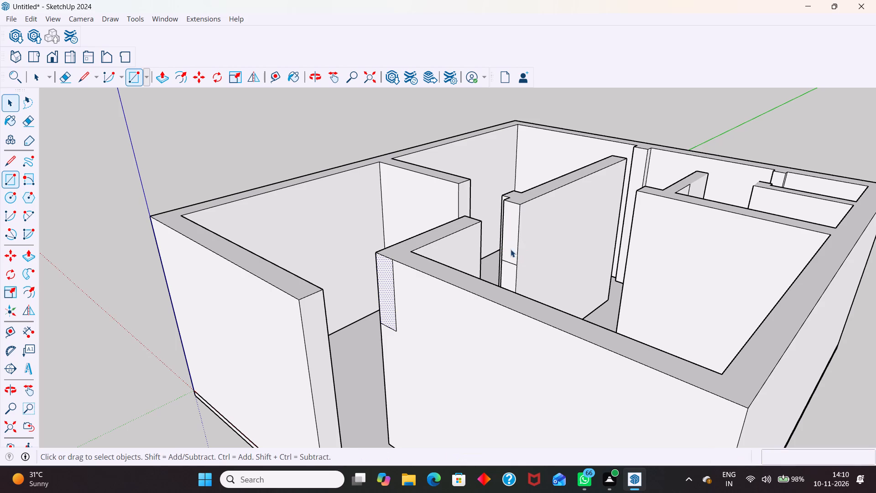
# Draw a 1000 by 300 mm upright rectangle from the top corner on the free end of the partition between the two side rooms.
pyautogui.moveTo(561, 273); pyautogui.dragTo(525, 316, button='middle')
pyautogui.scroll(6, 504, 248)
pyautogui.moveTo(494, 281); pyautogui.dragTo(590, 296, button='middle')
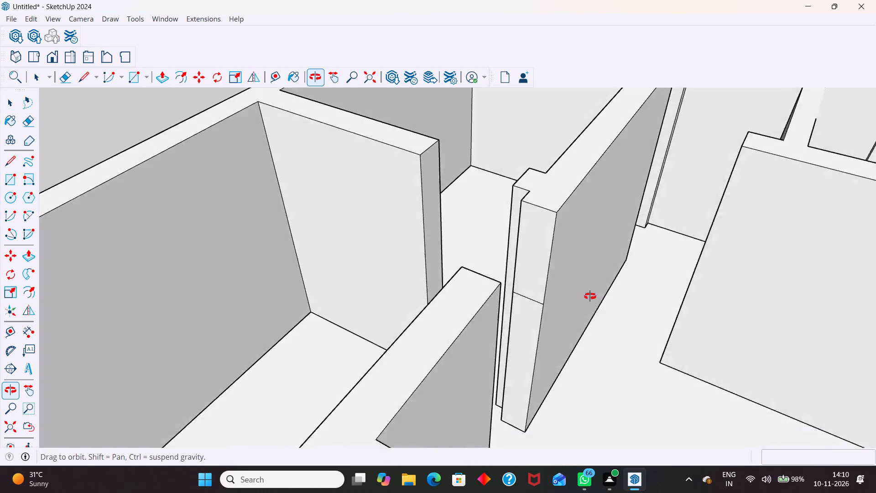
pyautogui.moveTo(590, 296); pyautogui.dragTo(660, 254, button='middle')
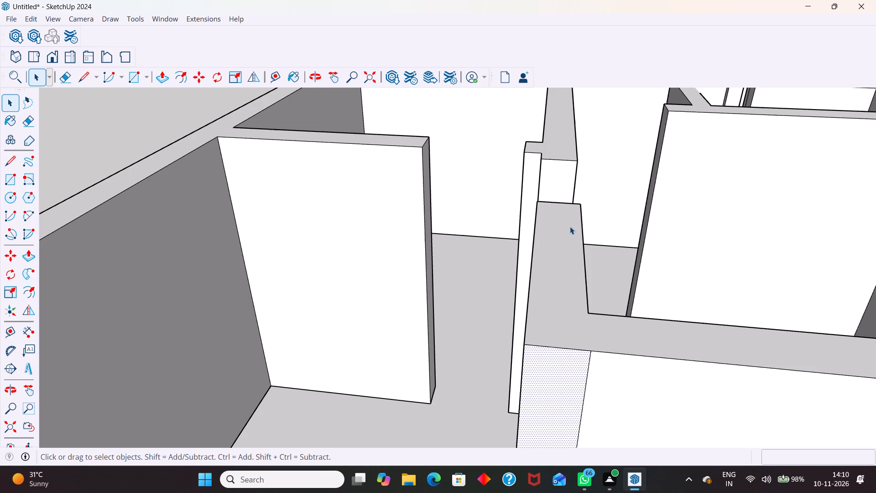
pyautogui.moveTo(555, 245); pyautogui.dragTo(404, 306, button='middle')
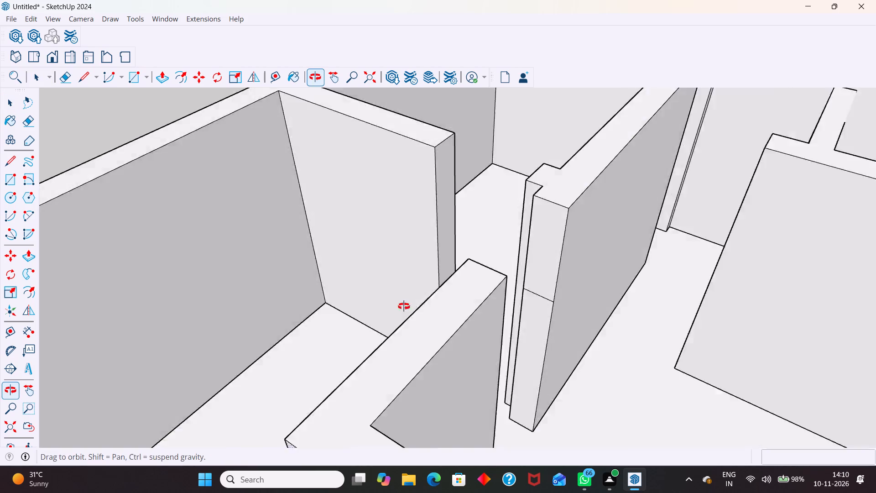
pyautogui.moveTo(404, 306); pyautogui.dragTo(374, 308, button='middle')
pyautogui.moveTo(533, 231); pyautogui.dragTo(427, 293, button='middle')
pyautogui.scroll(2, 546, 159)
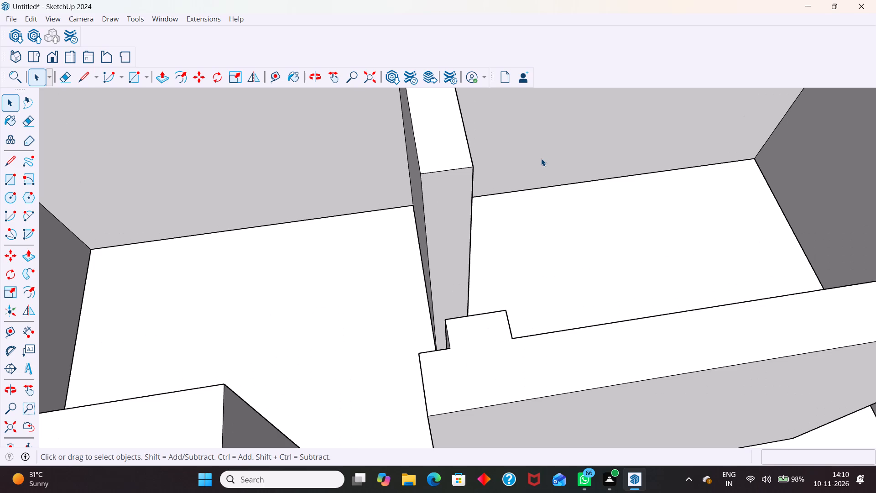
pyautogui.press('r')
pyautogui.click(471, 167)
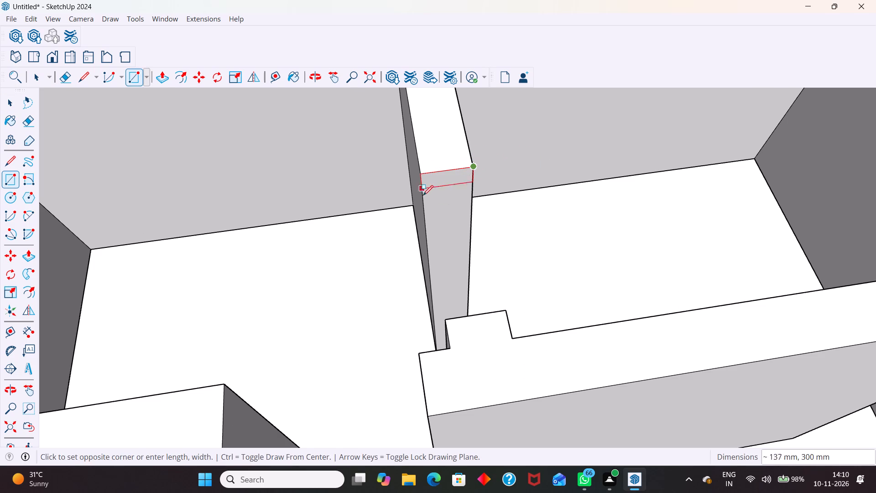
pyautogui.write('10')
pyautogui.write('00')
pyautogui.press('Return')
pyautogui.press('space')
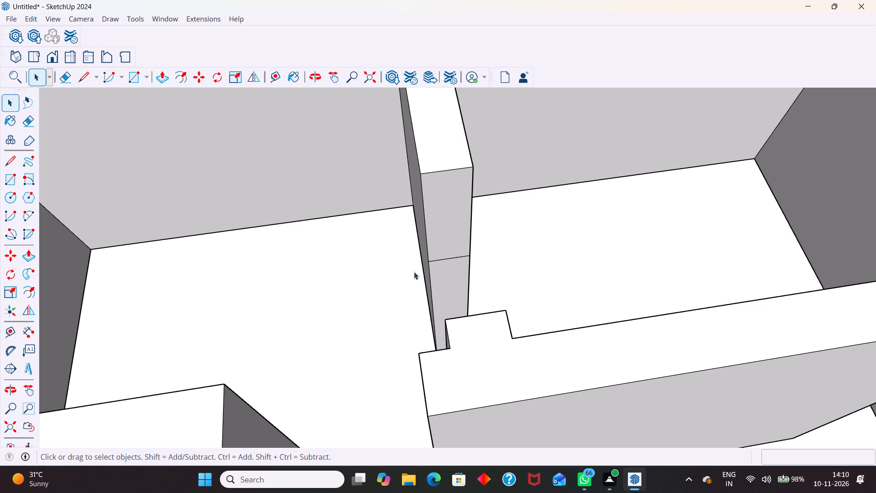
# Draw a 1000 mm high rectangle from the top corner of the rear outer wall's pier opposite the long central wall.
pyautogui.moveTo(407, 281); pyautogui.dragTo(417, 276, button='middle')
pyautogui.scroll(-14, 422, 239)
pyautogui.moveTo(436, 293); pyautogui.dragTo(574, 283, button='middle')
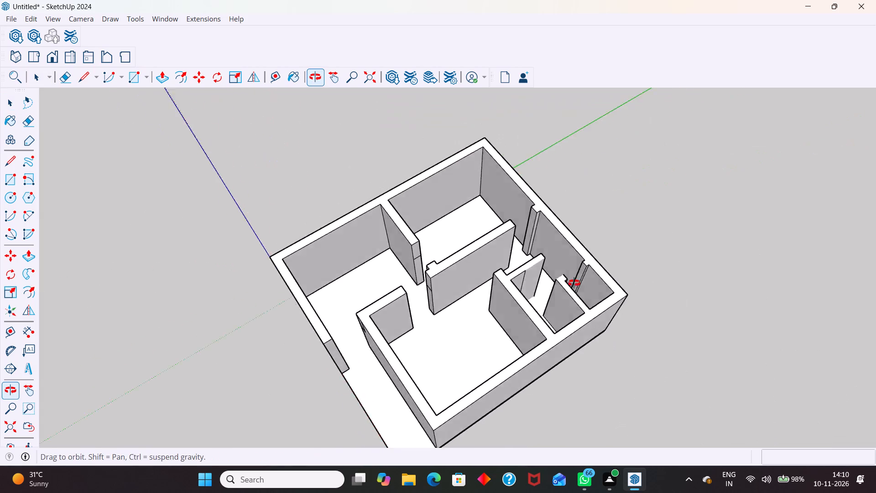
pyautogui.moveTo(574, 283); pyautogui.dragTo(582, 275, button='middle')
pyautogui.scroll(10, 558, 179)
pyautogui.scroll(4, 517, 215)
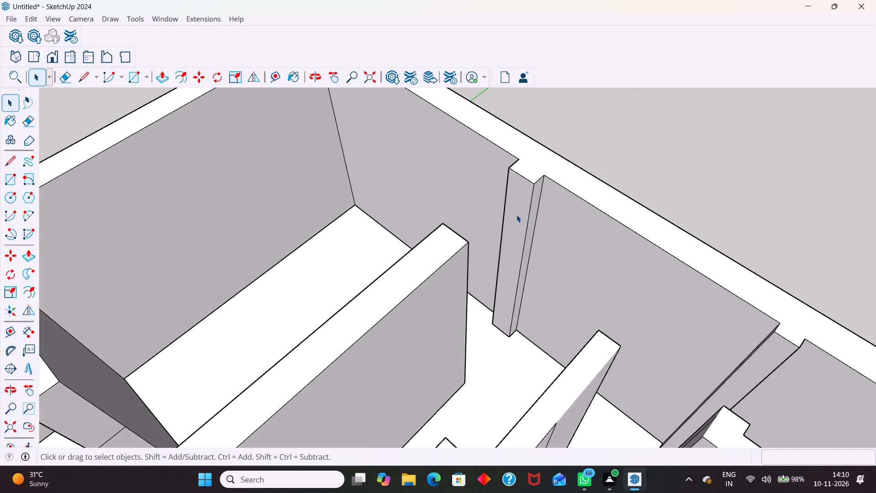
pyautogui.press('r')
pyautogui.click(507, 170)
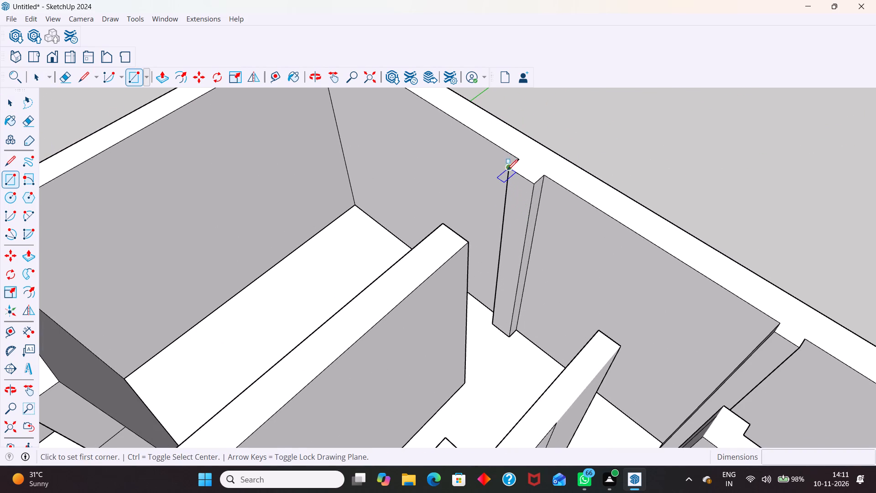
pyautogui.press('1')
pyautogui.write('000')
pyautogui.press('Return')
pyautogui.press('space')
# Examine the wall ends and door openings from all around the model to locate those without a 1000 mm rectangle.
pyautogui.scroll(-6, 421, 218)
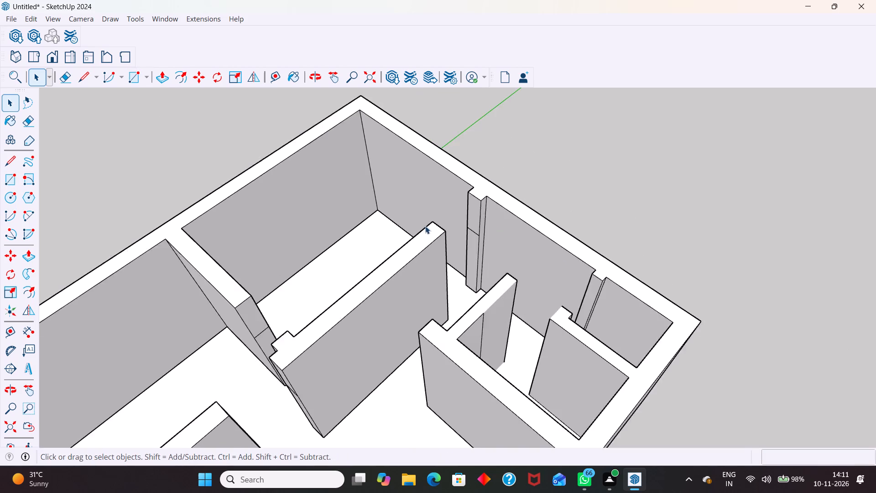
pyautogui.scroll(-2, 426, 226)
pyautogui.moveTo(459, 303); pyautogui.dragTo(558, 279, button='middle')
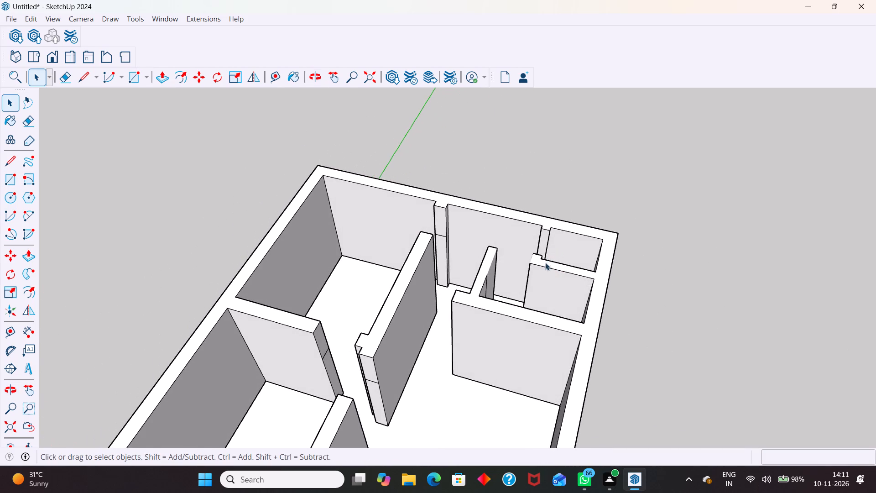
pyautogui.moveTo(545, 264); pyautogui.dragTo(382, 313, button='middle')
pyautogui.moveTo(536, 332); pyautogui.dragTo(312, 344, button='middle')
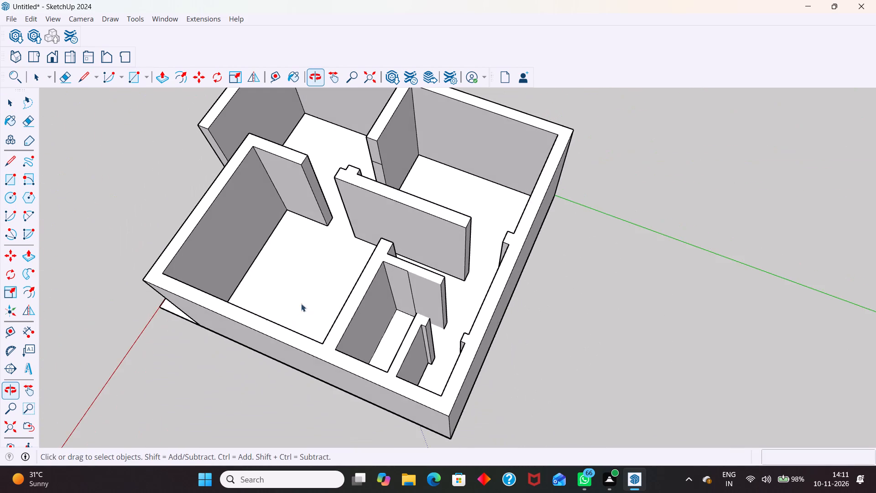
pyautogui.moveTo(447, 345); pyautogui.dragTo(280, 321, button='middle')
pyautogui.scroll(3, 441, 259)
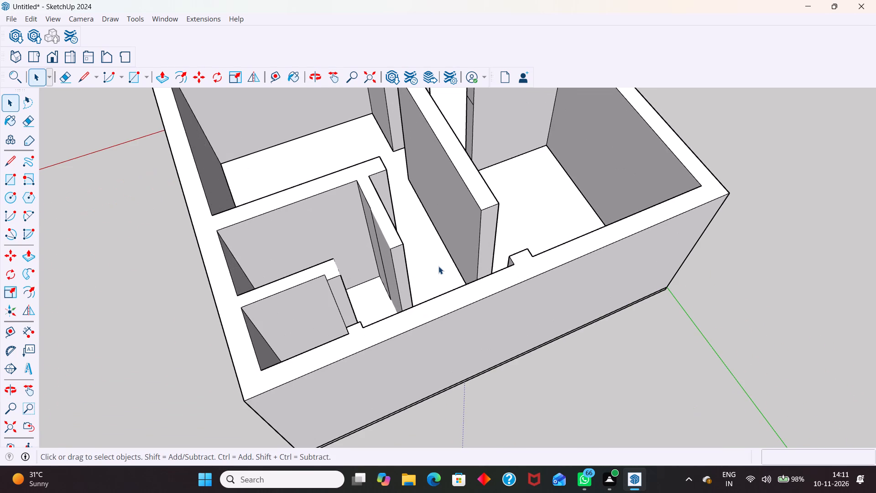
pyautogui.scroll(-3, 402, 257)
pyautogui.moveTo(414, 298); pyautogui.dragTo(412, 304, button='middle')
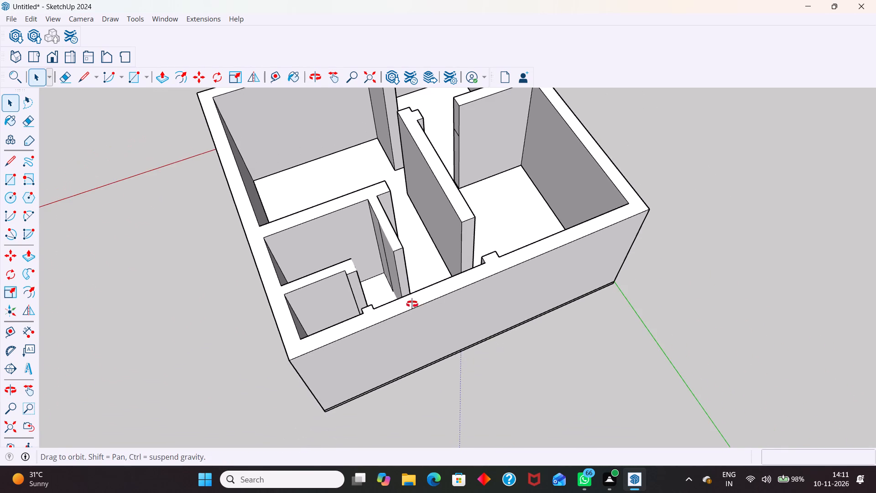
pyautogui.moveTo(412, 304); pyautogui.dragTo(333, 351, button='middle')
pyautogui.moveTo(369, 286); pyautogui.dragTo(309, 304, button='middle')
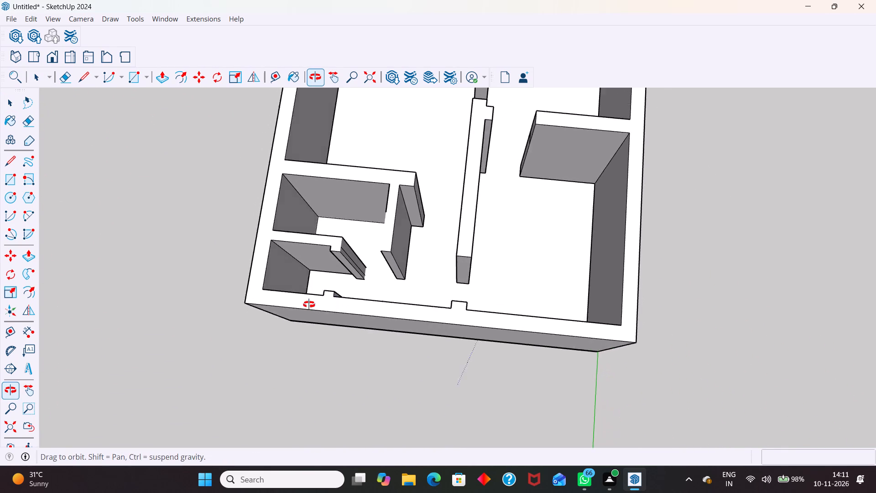
pyautogui.moveTo(309, 304); pyautogui.dragTo(298, 299, button='middle')
pyautogui.scroll(3, 388, 253)
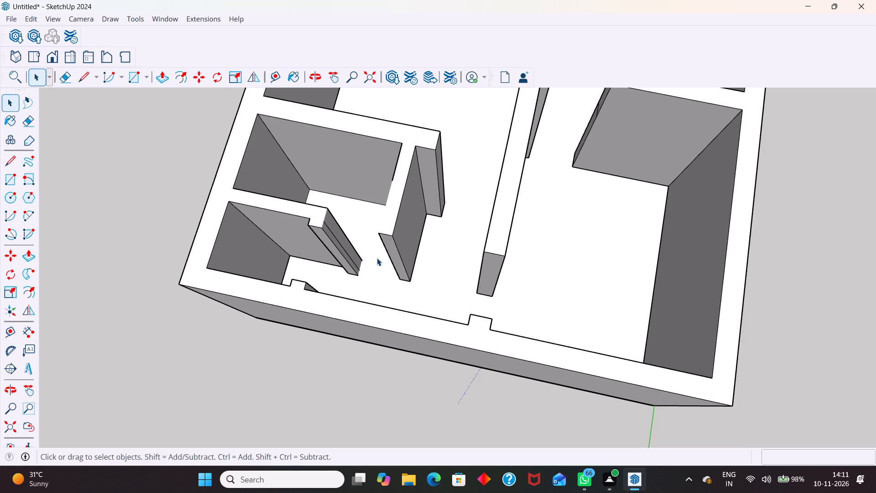
pyautogui.scroll(-11, 358, 271)
pyautogui.moveTo(341, 283); pyautogui.dragTo(473, 248, button='middle')
pyautogui.scroll(5, 417, 226)
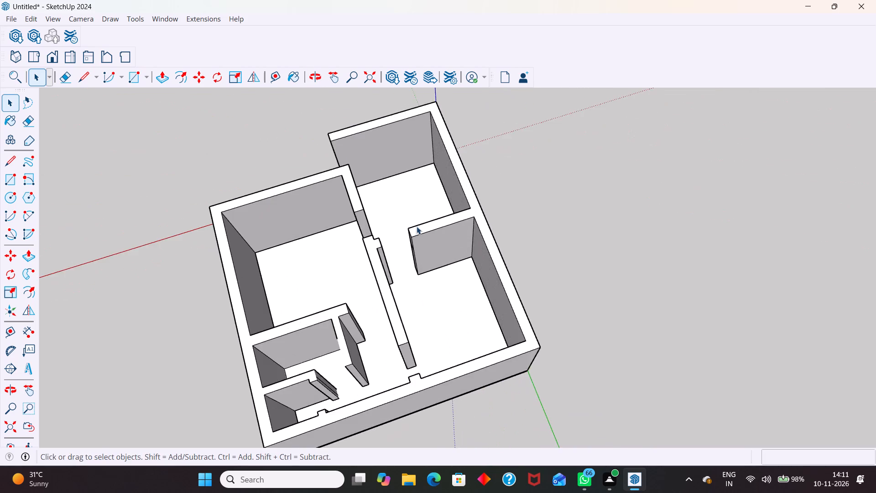
pyautogui.scroll(6, 417, 226)
pyautogui.moveTo(401, 256); pyautogui.dragTo(481, 199, button='middle')
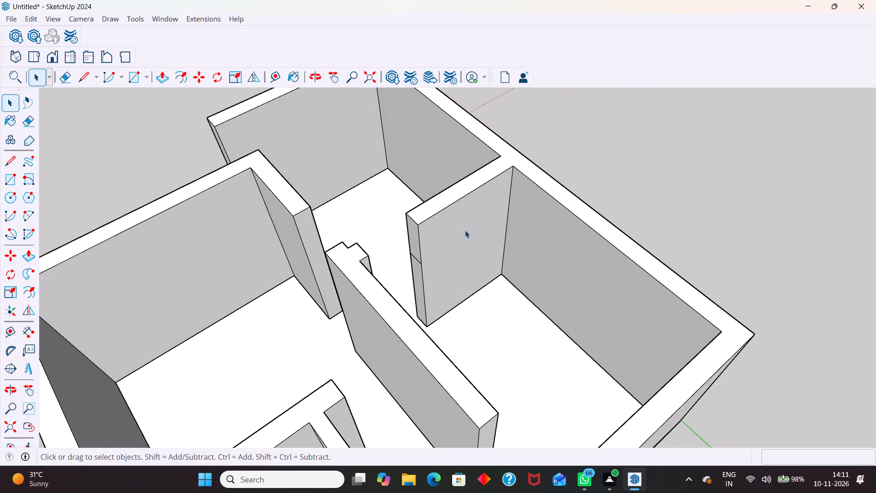
pyautogui.moveTo(459, 226); pyautogui.dragTo(313, 187, button='middle')
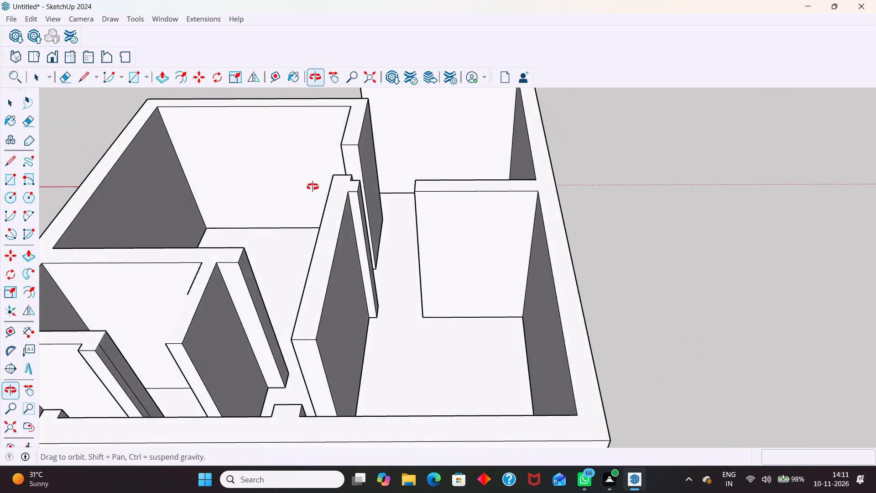
pyautogui.moveTo(313, 187); pyautogui.dragTo(453, 167, button='middle')
pyautogui.scroll(-5, 475, 159)
pyautogui.moveTo(412, 275); pyautogui.dragTo(655, 257, button='middle')
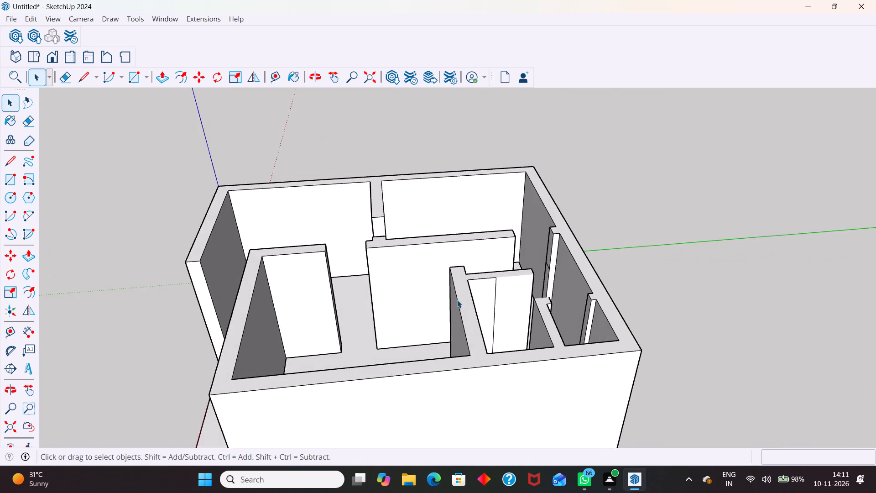
pyautogui.moveTo(462, 303); pyautogui.dragTo(577, 315, button='middle')
pyautogui.moveTo(495, 329); pyautogui.dragTo(631, 337, button='middle')
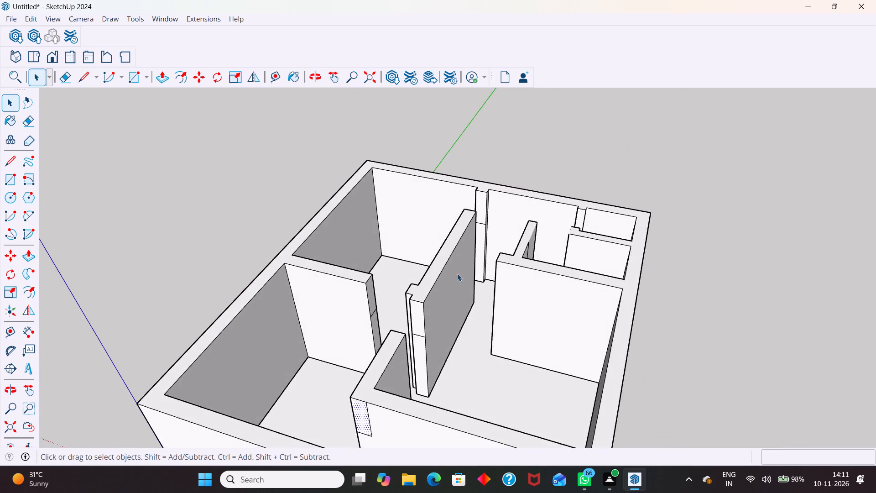
# Draw a 1000 by 300 mm upright rectangle from the top corner on the free end of the wall dividing the large room from the small rooms.
pyautogui.moveTo(466, 275); pyautogui.dragTo(592, 290, button='middle')
pyautogui.scroll(4, 482, 257)
pyautogui.moveTo(491, 291); pyautogui.dragTo(575, 303, button='middle')
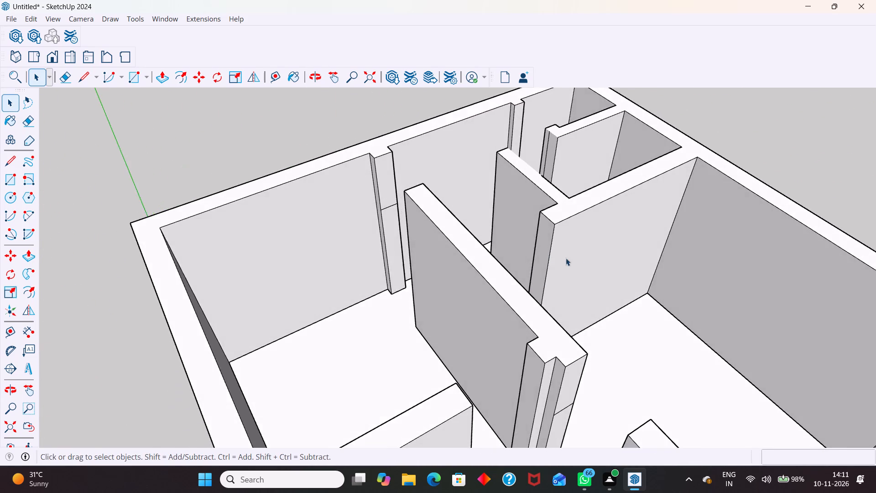
pyautogui.scroll(3, 551, 252)
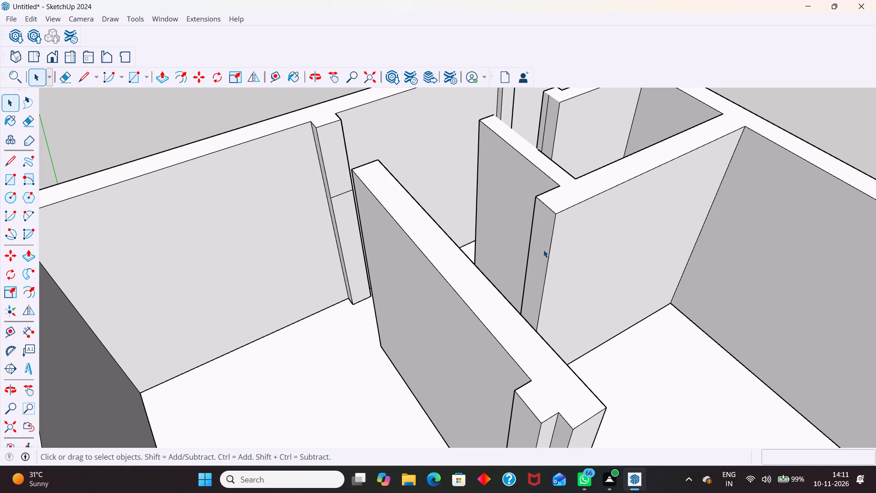
pyautogui.press('r')
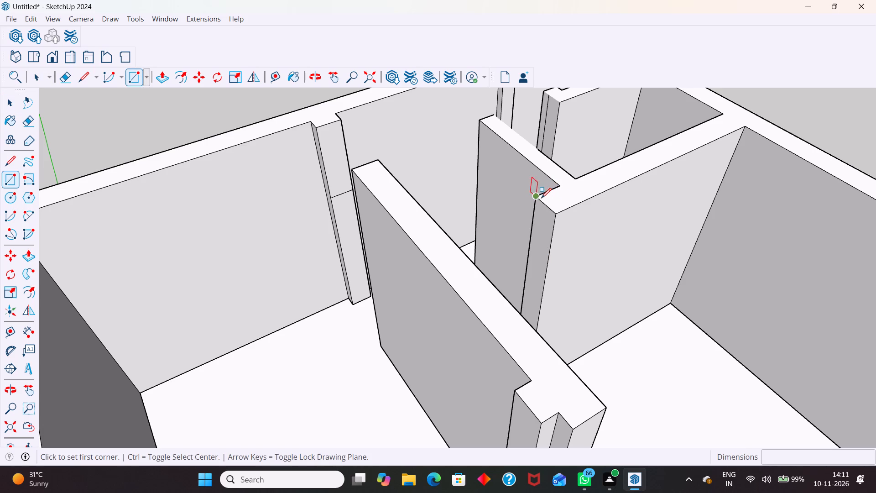
pyautogui.moveTo(538, 197); pyautogui.dragTo(538, 205)
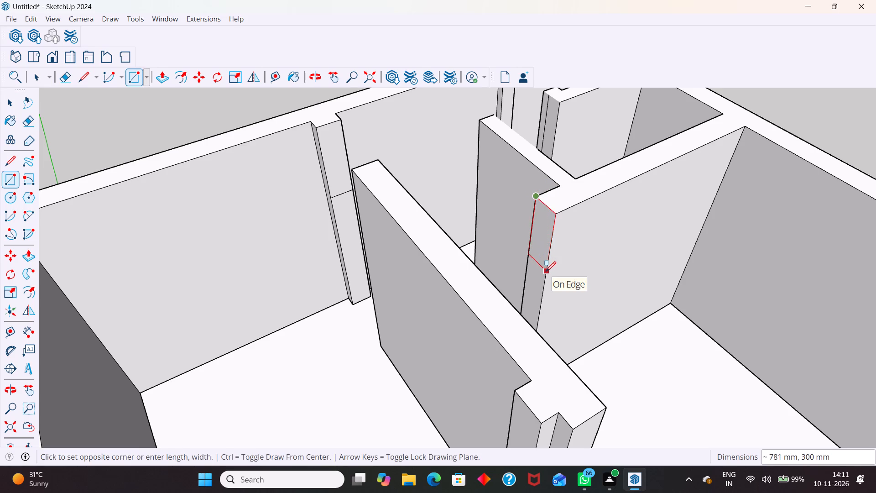
pyautogui.press('1')
pyautogui.write('000')
pyautogui.press('Return')
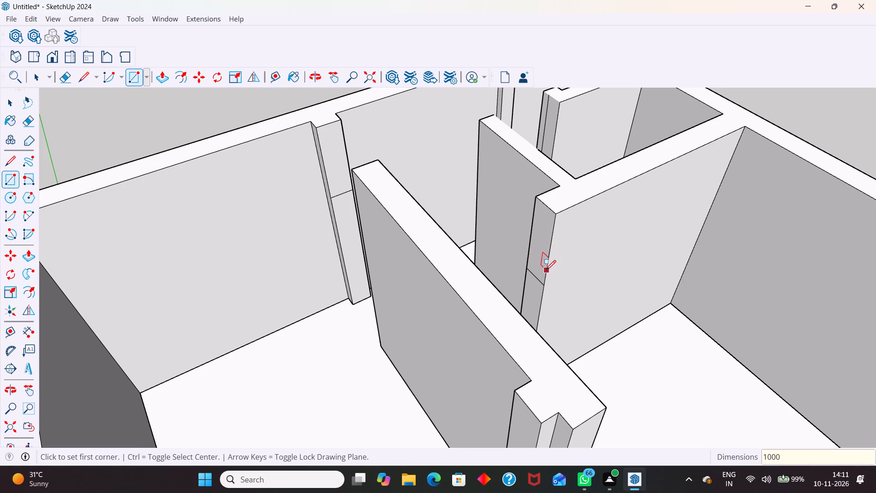
pyautogui.press('space')
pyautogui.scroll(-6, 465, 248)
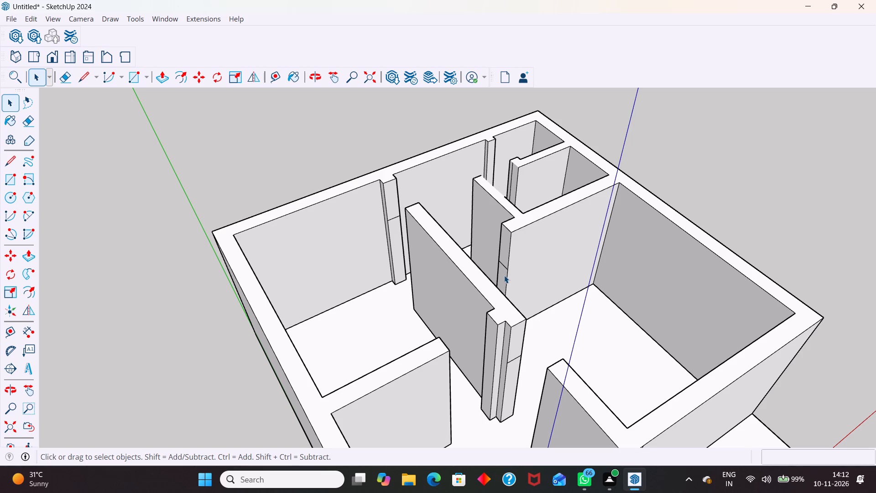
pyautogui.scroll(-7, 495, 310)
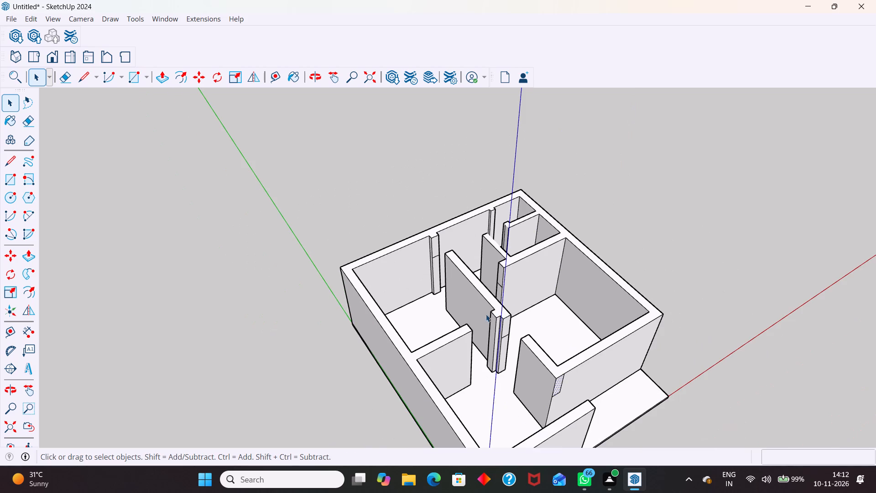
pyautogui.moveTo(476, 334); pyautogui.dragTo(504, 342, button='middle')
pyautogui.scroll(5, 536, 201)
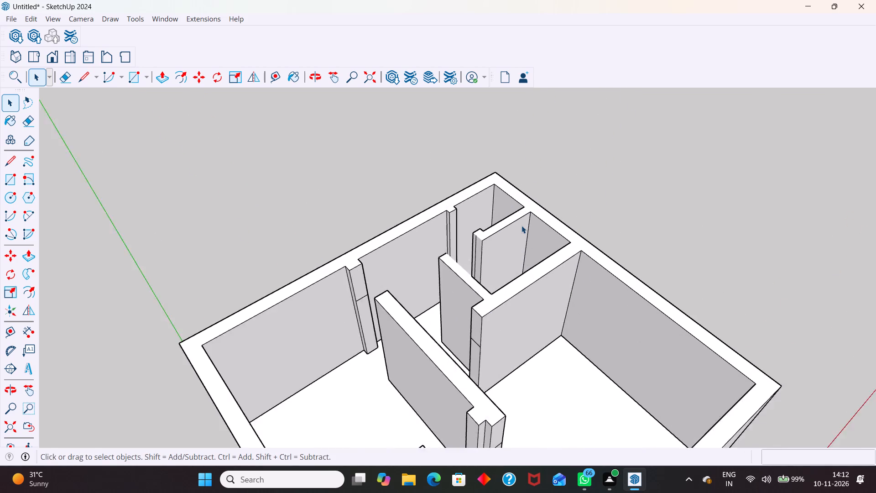
# Draw a 1000 mm high rectangle from the top corner of the rear outer wall's pier opposite the partition between the two small rooms.
pyautogui.scroll(8, 521, 226)
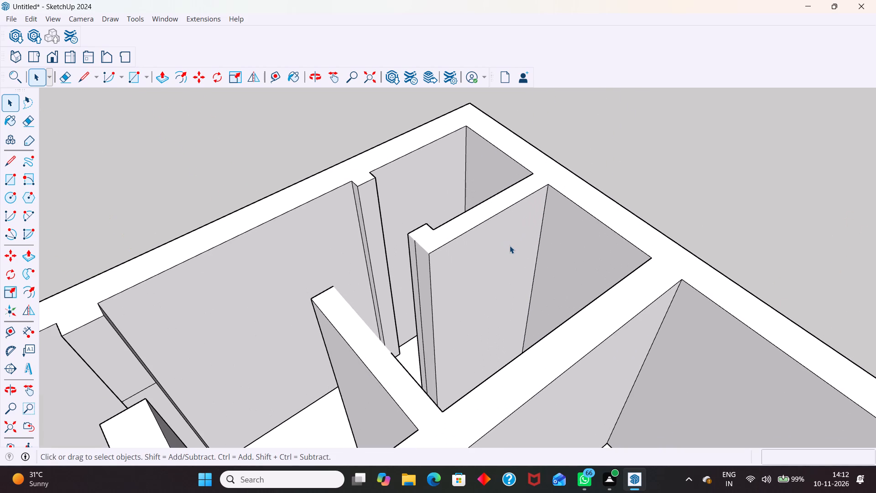
pyautogui.moveTo(487, 257); pyautogui.dragTo(400, 284, button='middle')
pyautogui.scroll(3, 392, 163)
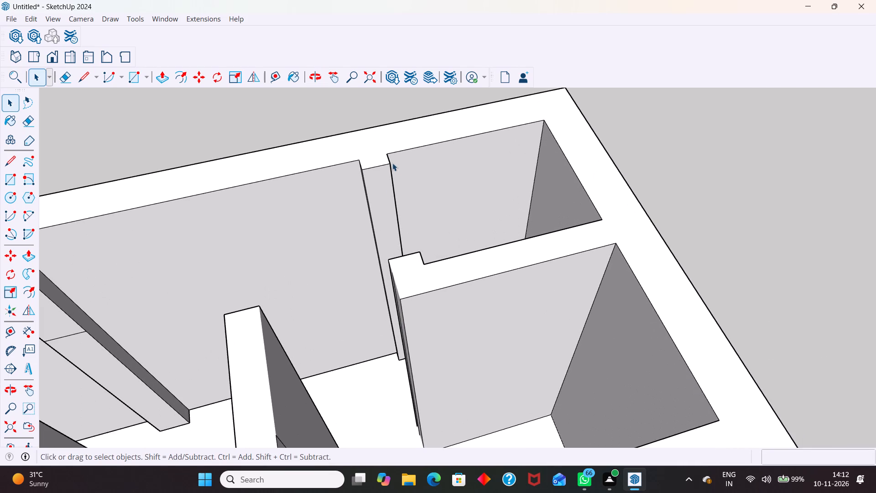
pyautogui.moveTo(415, 287); pyautogui.dragTo(350, 302, button='middle')
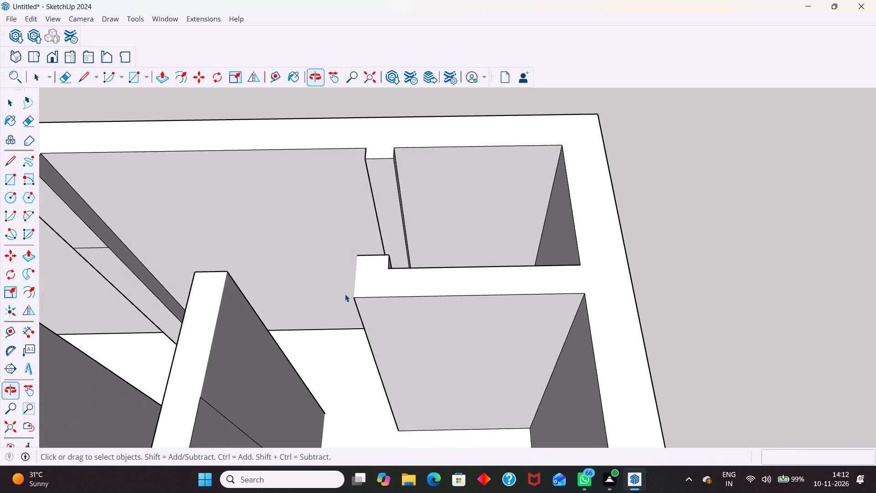
pyautogui.scroll(2, 384, 165)
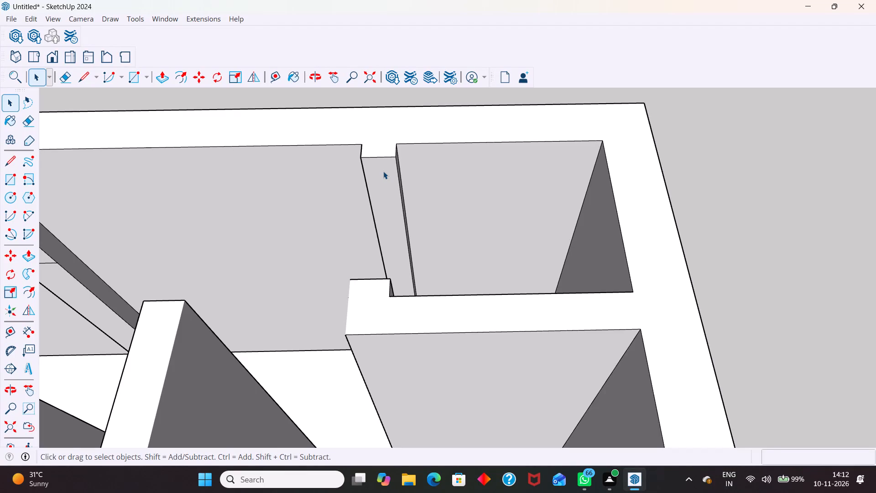
pyautogui.press('r')
pyautogui.moveTo(359, 158); pyautogui.dragTo(359, 159)
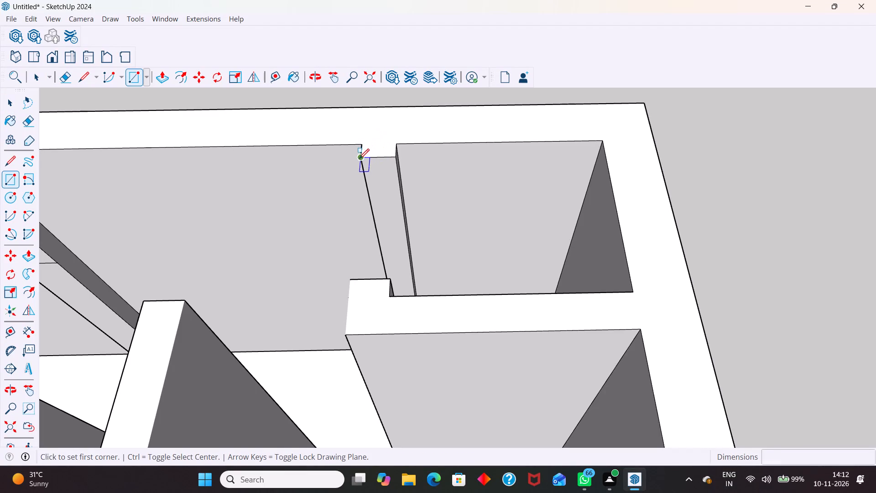
pyautogui.moveTo(359, 159); pyautogui.dragTo(362, 163)
pyautogui.press('1')
pyautogui.press('0')
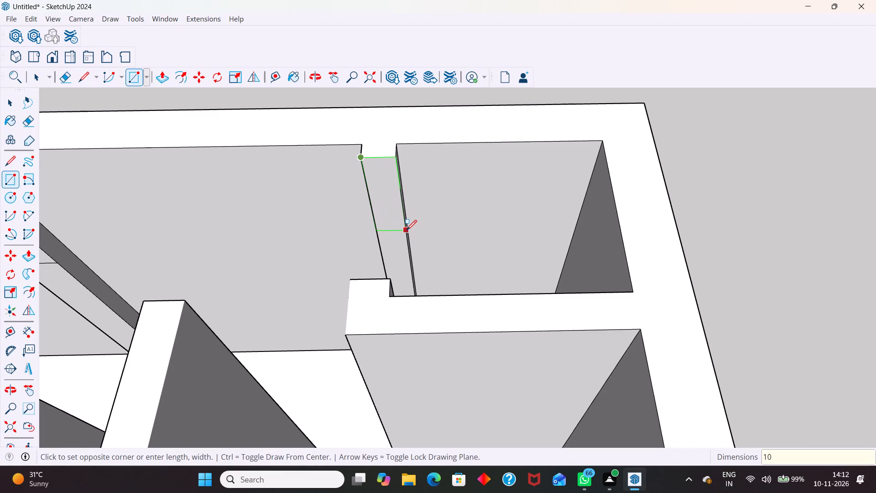
pyautogui.press('0')
pyautogui.press('0')
pyautogui.press('Return')
# Draw a 1000 by 200 mm upright rectangle from the top corner on the side face of the small room's short wall, at its free end.
pyautogui.scroll(-7, 382, 202)
pyautogui.moveTo(462, 293); pyautogui.dragTo(362, 344, button='middle')
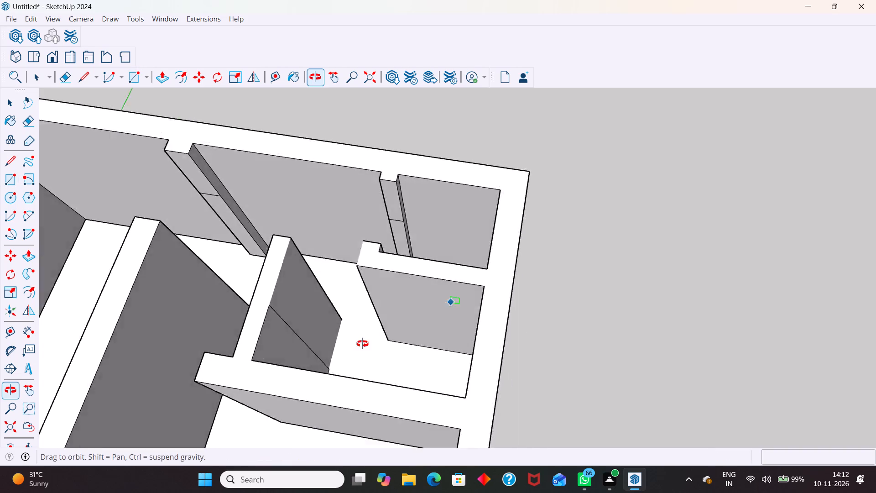
pyautogui.moveTo(362, 344); pyautogui.dragTo(289, 341, button='middle')
pyautogui.scroll(4, 359, 127)
pyautogui.scroll(4, 304, 166)
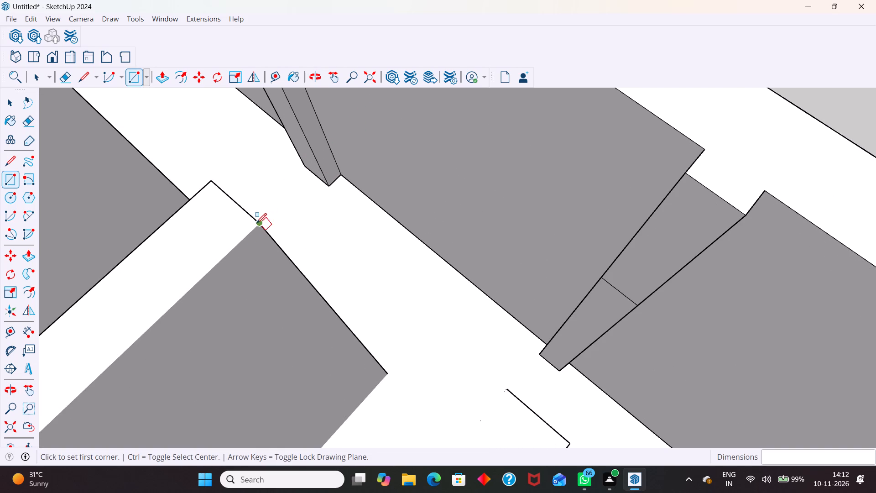
pyautogui.click(259, 226)
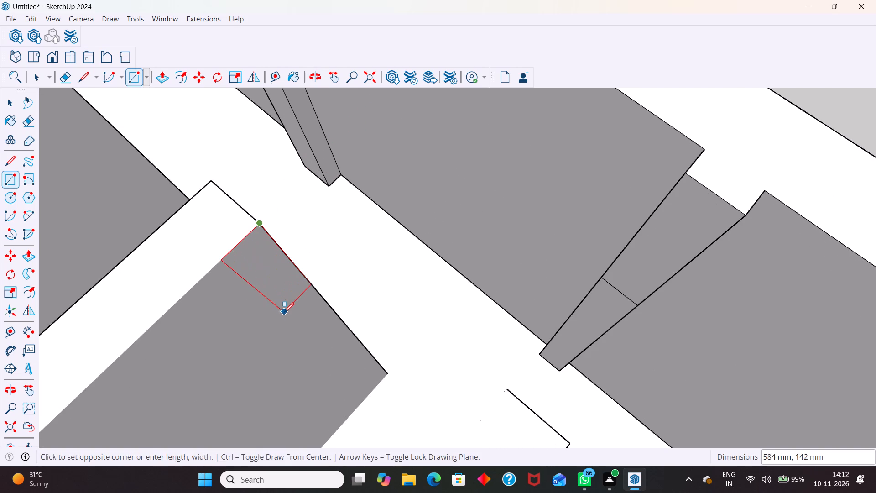
pyautogui.press('1')
pyautogui.press('0')
pyautogui.press('0')
pyautogui.press('0')
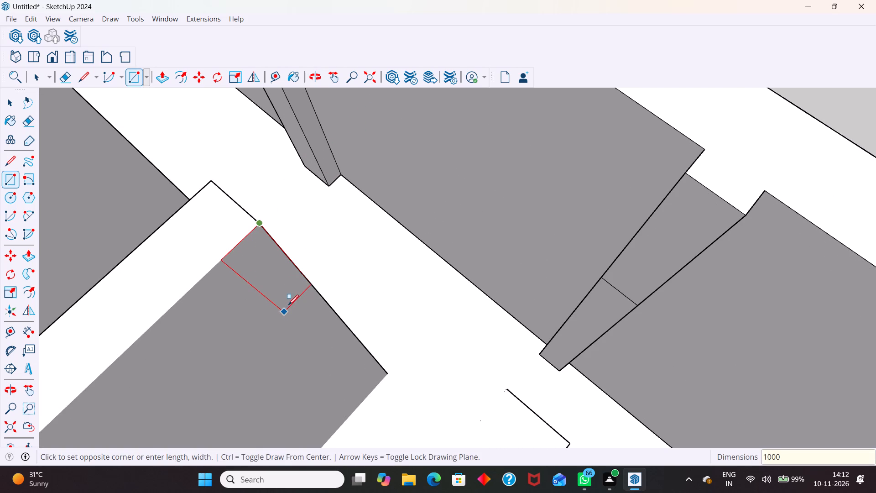
pyautogui.press(',')
pyautogui.press('2')
pyautogui.press('0')
pyautogui.press('0')
pyautogui.press('Return')
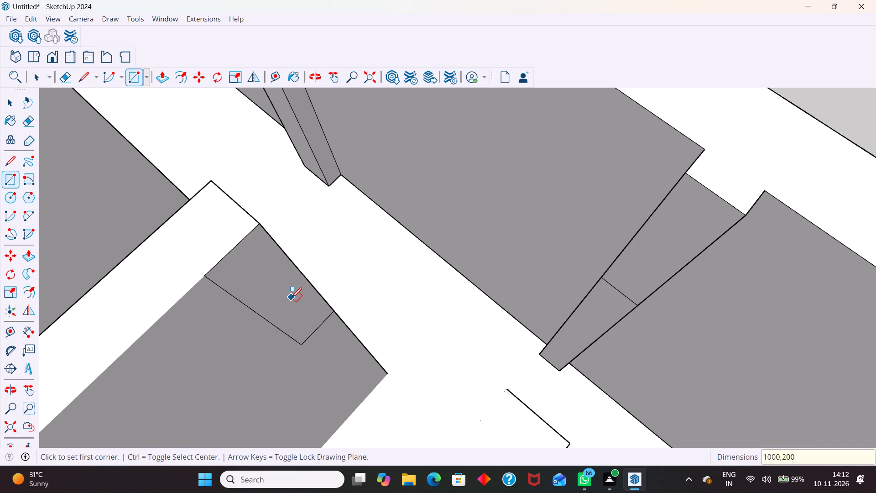
pyautogui.press('space')
# Delete the stray vertical edge dividing the short wall's face inside the small room.
pyautogui.scroll(-16, 261, 268)
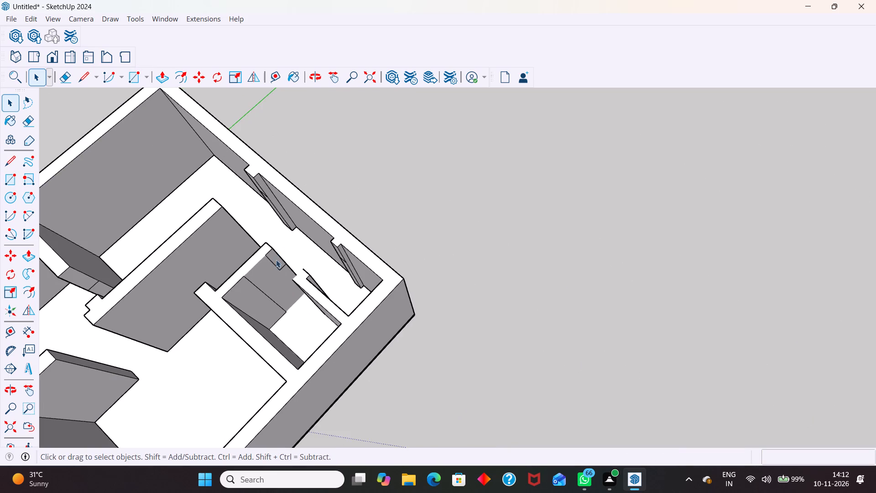
pyautogui.moveTo(283, 273); pyautogui.dragTo(199, 199, button='middle')
pyautogui.scroll(7, 255, 223)
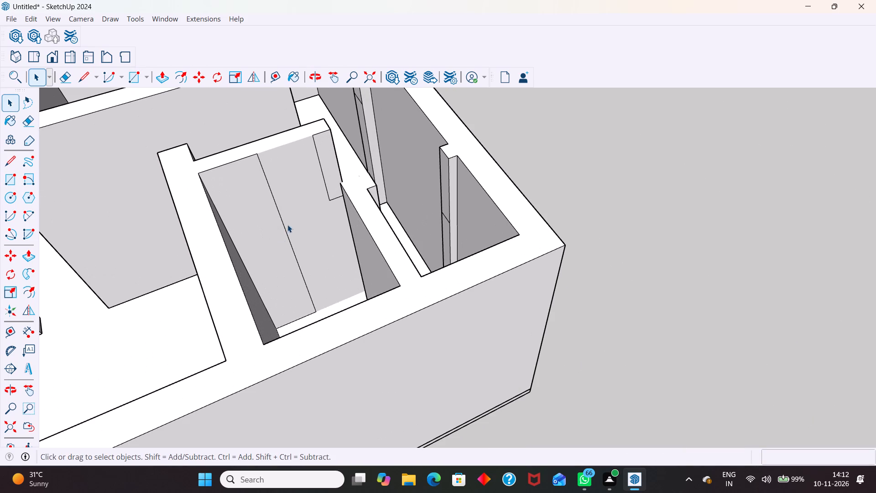
pyautogui.click(283, 225)
pyautogui.press('Delete')
# Examine the wall ends, piers and door openings from all around the model to check their 1000 mm rectangles.
pyautogui.scroll(-6, 282, 234)
pyautogui.moveTo(346, 269); pyautogui.dragTo(146, 308, button='middle')
pyautogui.scroll(5, 409, 148)
pyautogui.moveTo(361, 176); pyautogui.dragTo(256, 239, button='middle')
pyautogui.scroll(-5, 264, 254)
pyautogui.scroll(9, 351, 204)
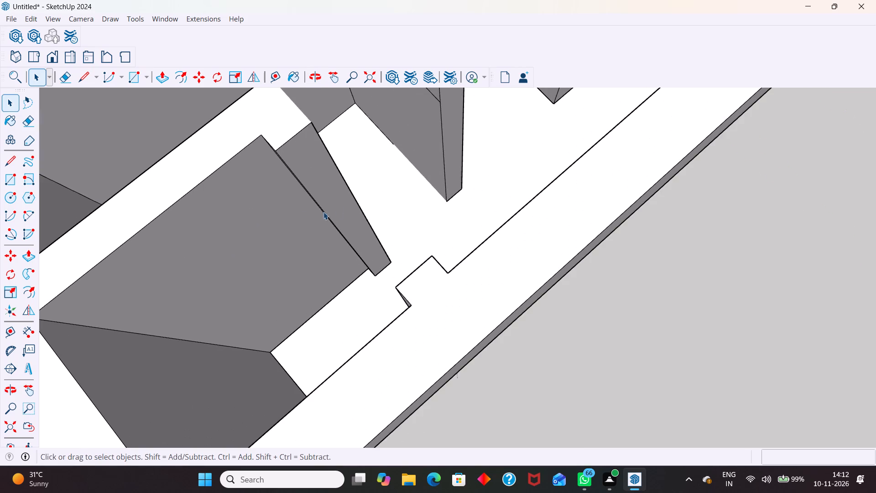
pyautogui.moveTo(305, 214); pyautogui.dragTo(361, 122, button='middle')
pyautogui.scroll(3, 332, 120)
pyautogui.scroll(-6, 303, 249)
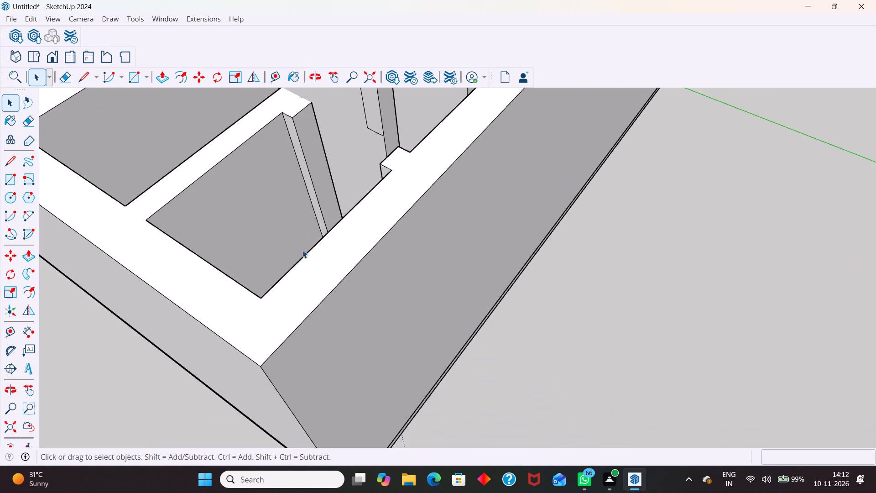
pyautogui.scroll(-4, 302, 250)
pyautogui.moveTo(376, 172); pyautogui.dragTo(224, 233, button='middle')
pyautogui.scroll(-11, 174, 228)
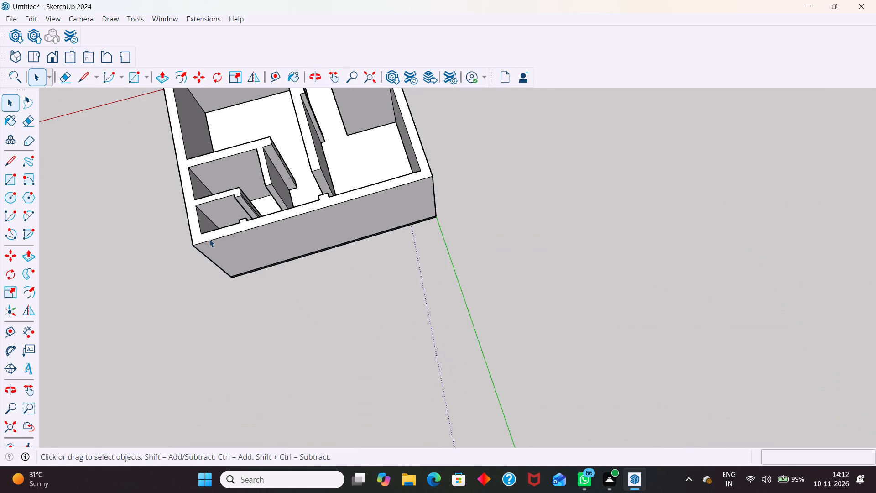
pyautogui.scroll(-5, 283, 184)
pyautogui.scroll(10, 314, 115)
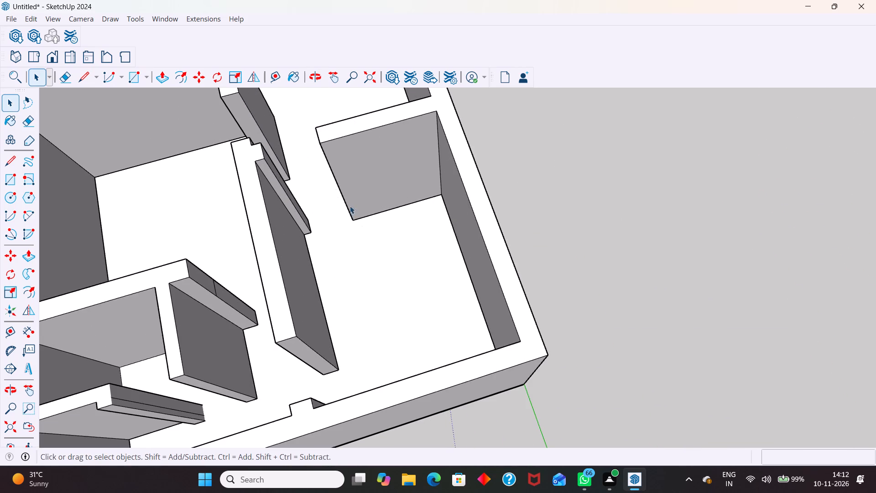
pyautogui.scroll(-11, 359, 222)
pyautogui.moveTo(268, 261); pyautogui.dragTo(426, 195, button='middle')
pyautogui.moveTo(433, 238); pyautogui.dragTo(457, 180, button='middle')
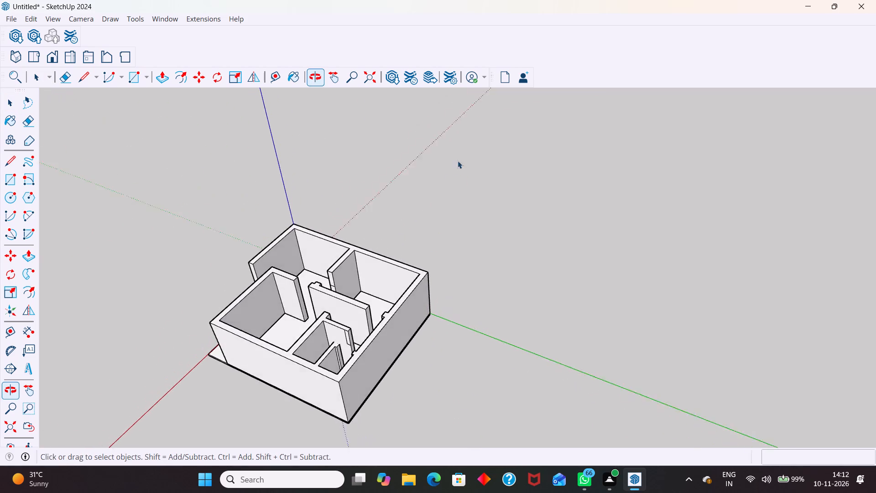
pyautogui.scroll(-4, 434, 185)
pyautogui.moveTo(353, 314); pyautogui.dragTo(471, 303, button='middle')
pyautogui.scroll(4, 441, 220)
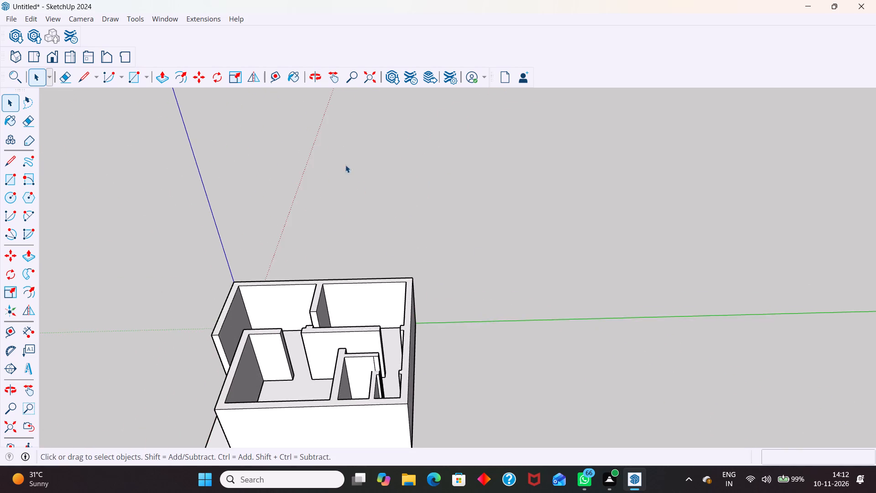
pyautogui.scroll(-6, 343, 168)
pyautogui.moveTo(338, 352); pyautogui.dragTo(411, 359, button='middle')
pyautogui.scroll(-4, 391, 199)
pyautogui.scroll(5, 317, 358)
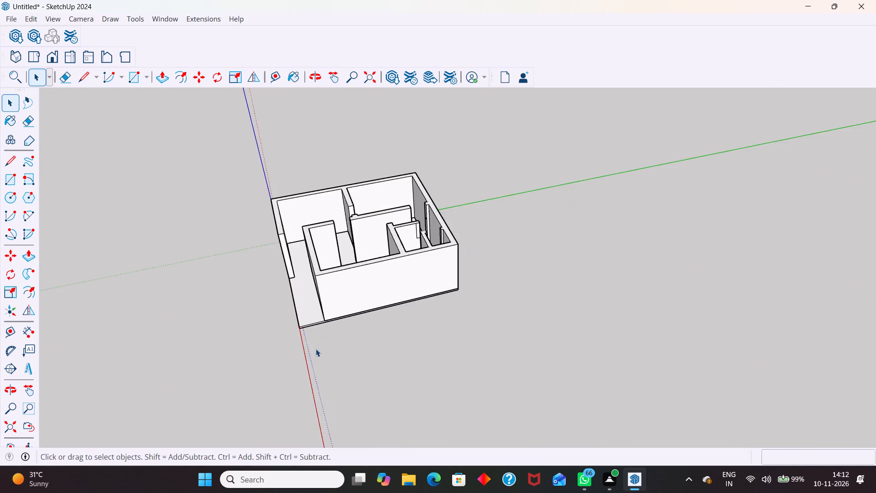
pyautogui.scroll(6, 316, 349)
pyautogui.moveTo(287, 326); pyautogui.dragTo(308, 325, button='middle')
pyautogui.scroll(3, 365, 244)
pyautogui.moveTo(308, 331); pyautogui.dragTo(314, 353, button='middle')
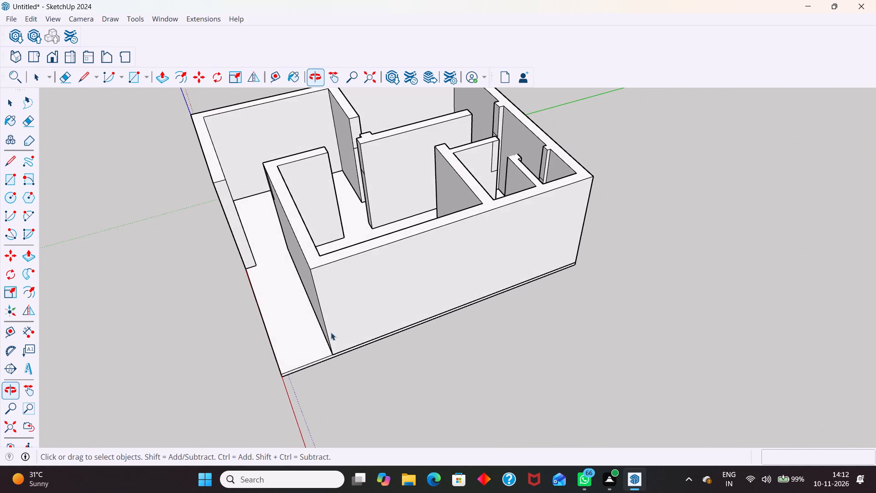
pyautogui.scroll(-4, 412, 292)
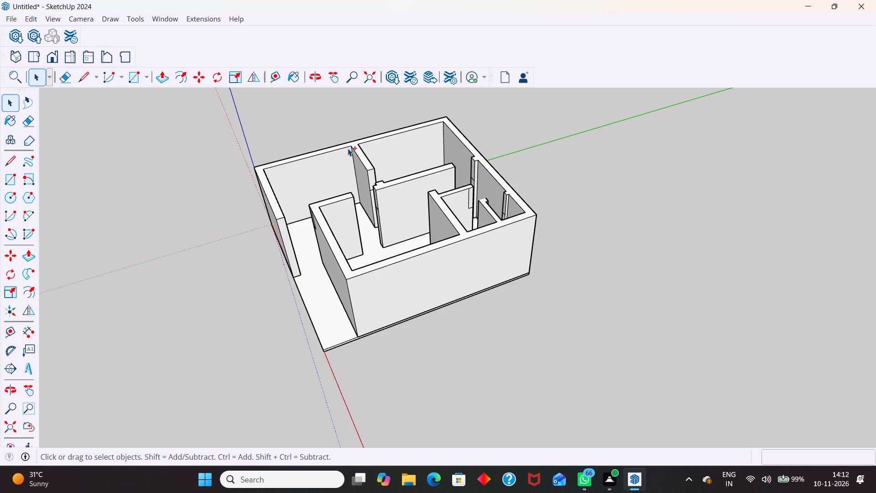
# Save the model under the file name 1BHK 3D HOUSE.
pyautogui.hotkey('ctrl', 's')
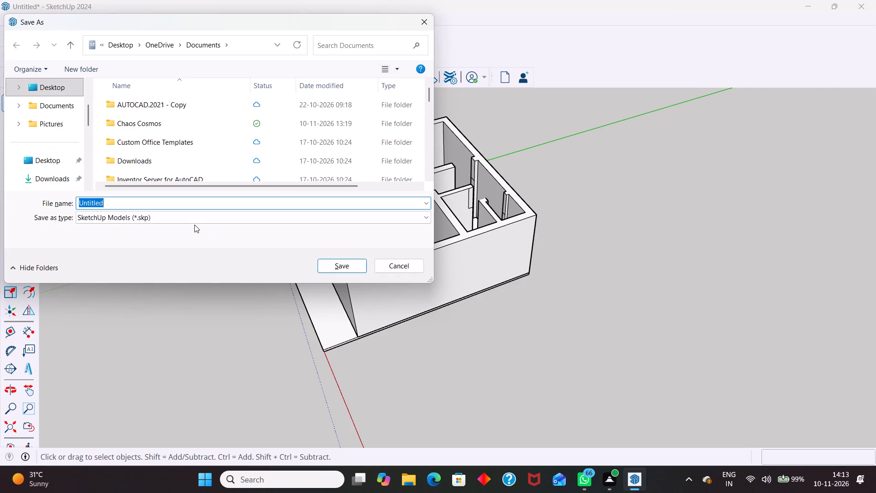
pyautogui.press('BackSpace')
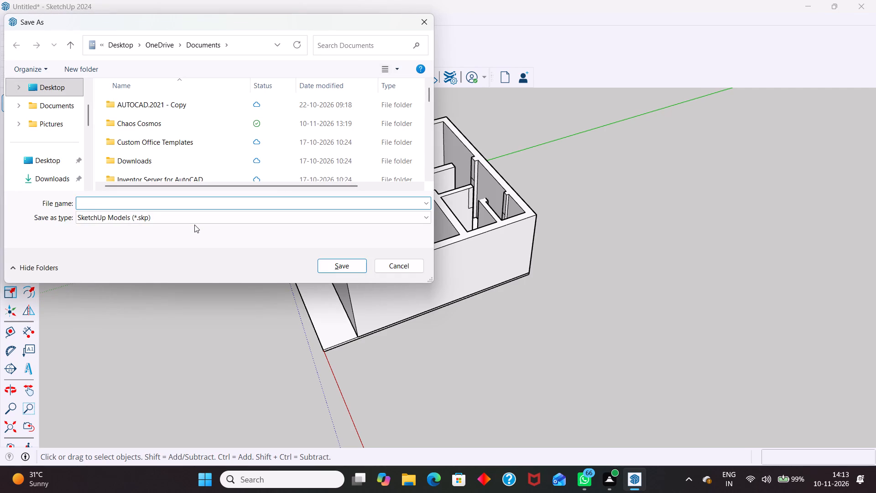
pyautogui.write('1BHK')
pyautogui.press('space')
pyautogui.write('3D HOUSE')
pyautogui.press('Return')
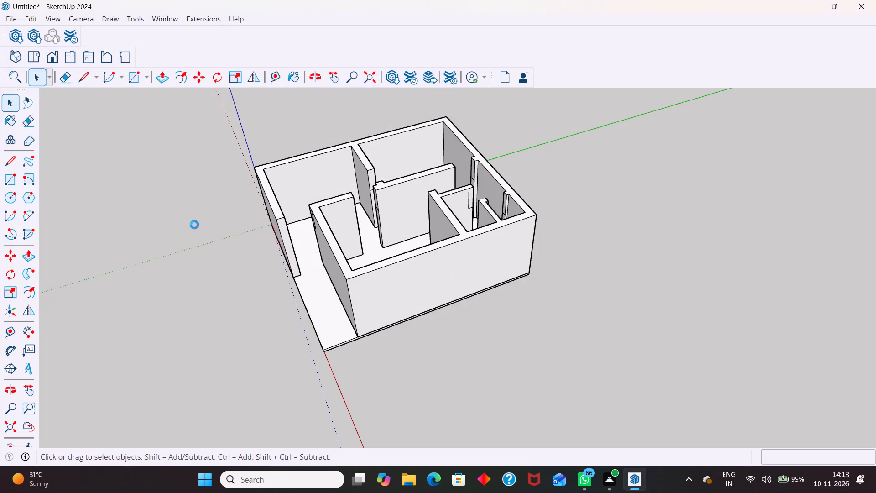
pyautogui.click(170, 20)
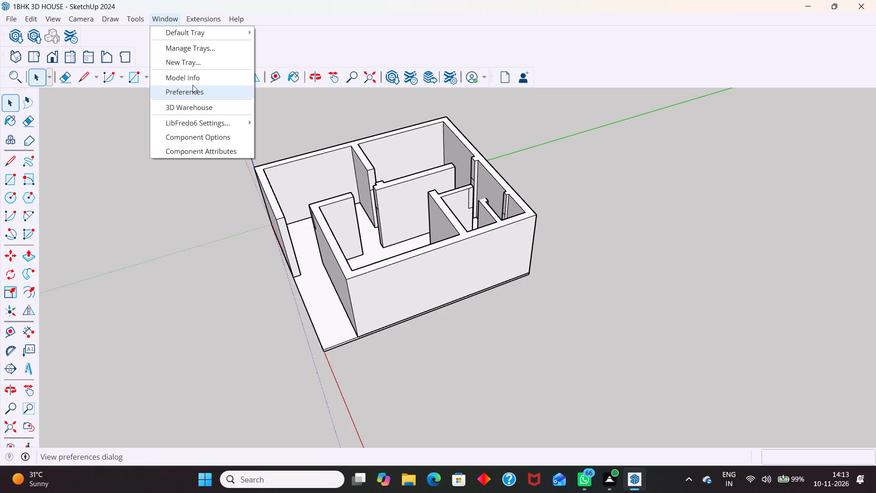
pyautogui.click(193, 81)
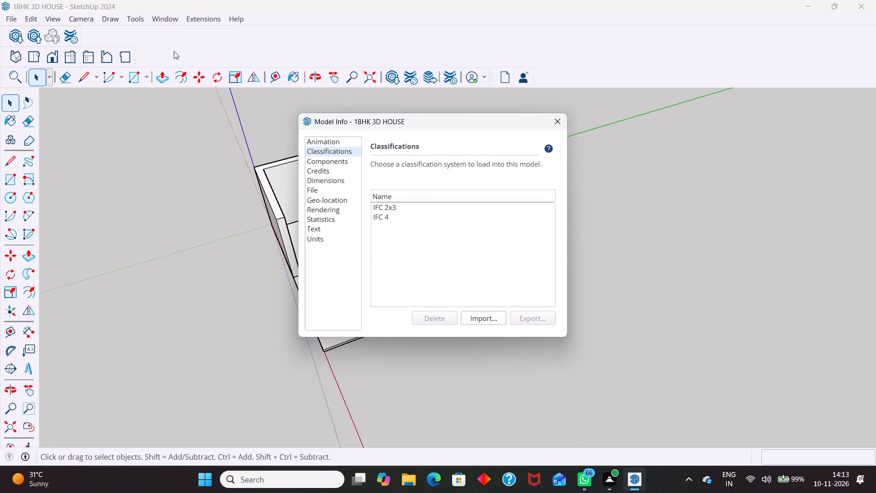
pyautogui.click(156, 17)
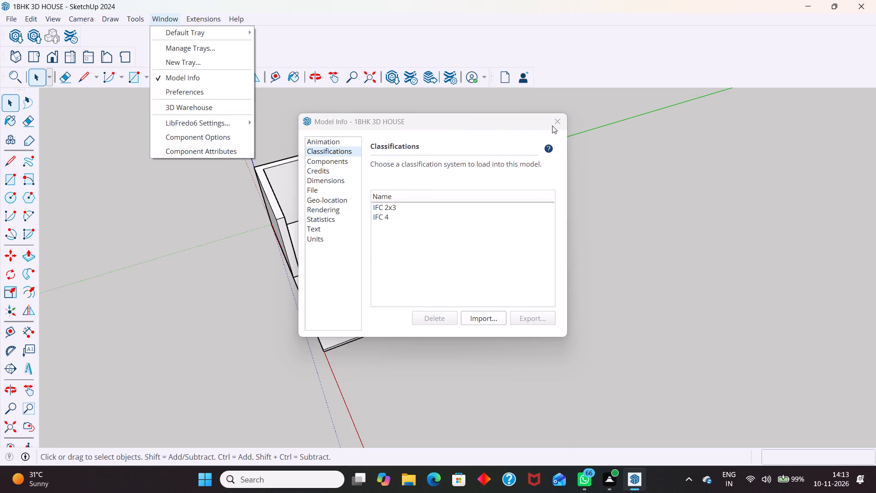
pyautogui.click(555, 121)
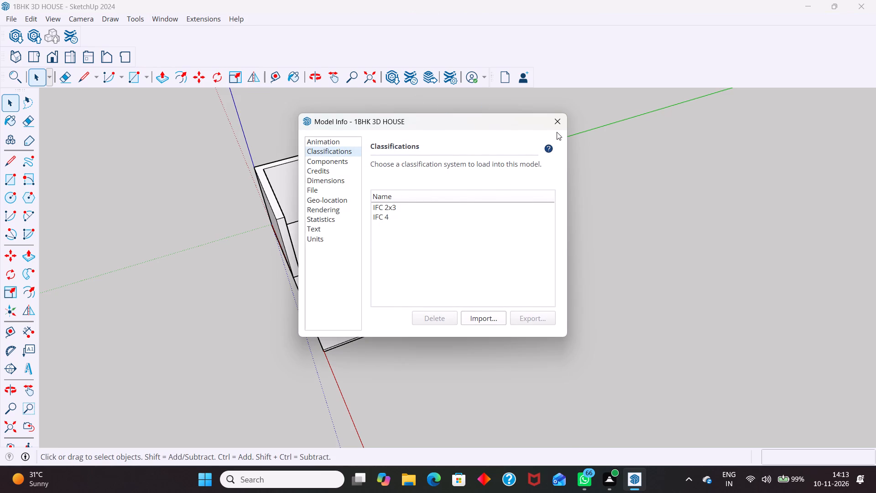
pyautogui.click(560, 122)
# Check the backup and auto-save settings in the General preferences.
pyautogui.click(173, 20)
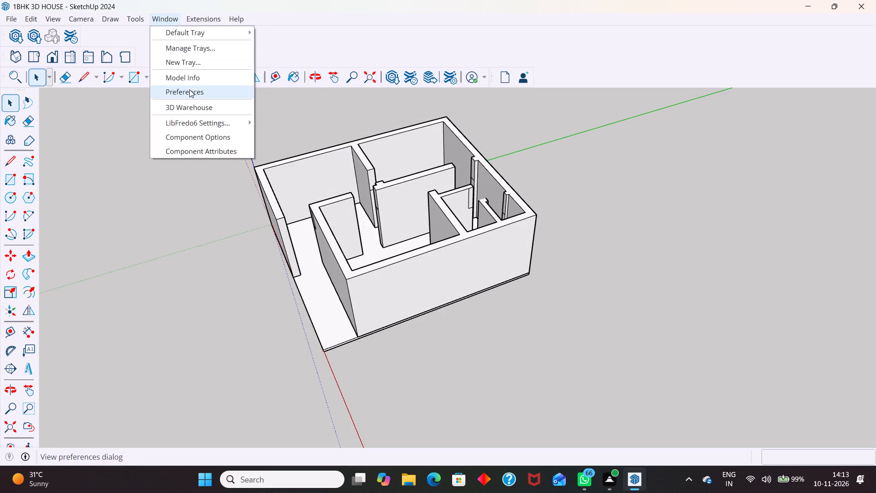
pyautogui.click(189, 90)
pyautogui.click(274, 163)
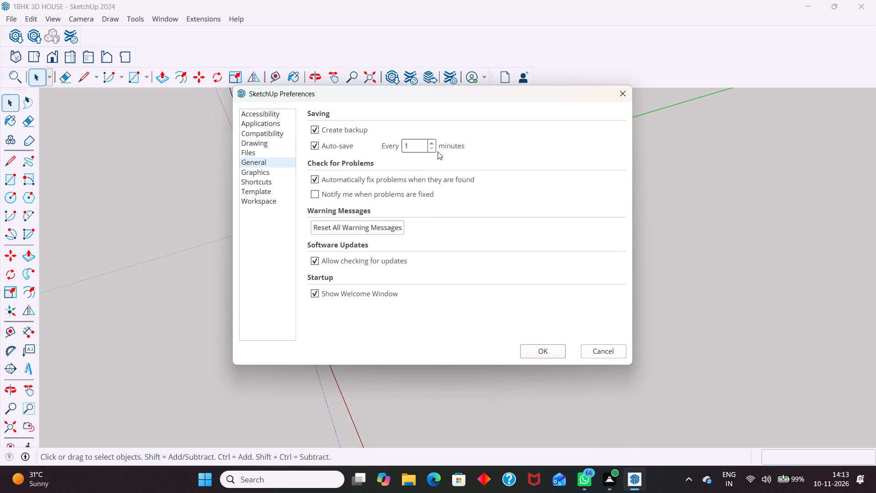
pyautogui.click(543, 350)
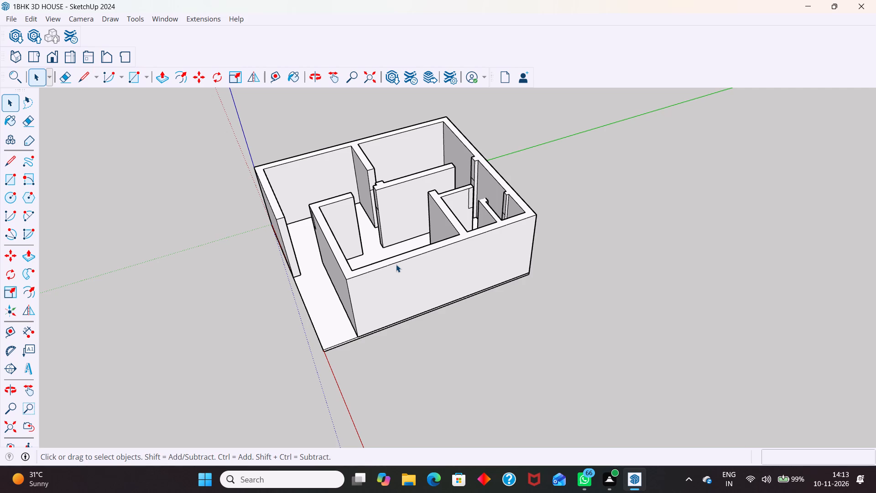
# Push/Pull the upper rectangle on the central wall's end 900 mm across the door opening to the facing wall end.
pyautogui.scroll(5, 351, 197)
pyautogui.scroll(1, 392, 225)
pyautogui.moveTo(398, 234); pyautogui.dragTo(433, 246, button='middle')
pyautogui.scroll(4, 398, 206)
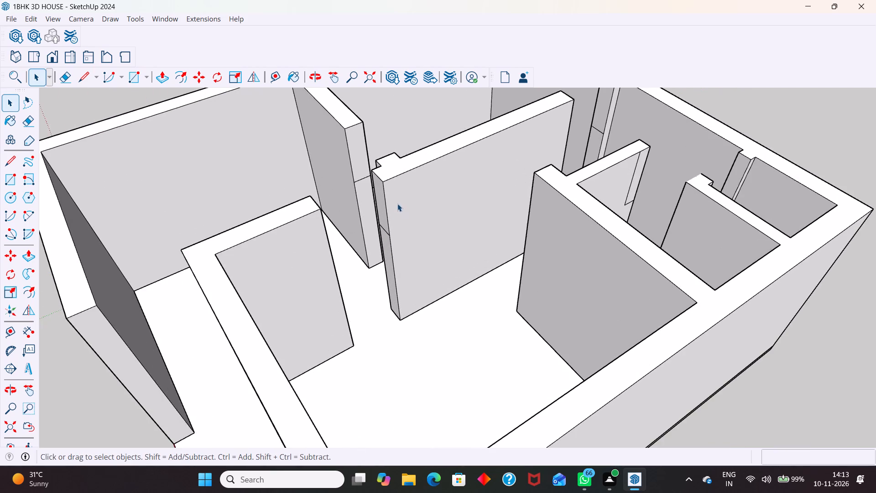
pyautogui.moveTo(392, 231); pyautogui.dragTo(460, 223, button='middle')
pyautogui.click(383, 211)
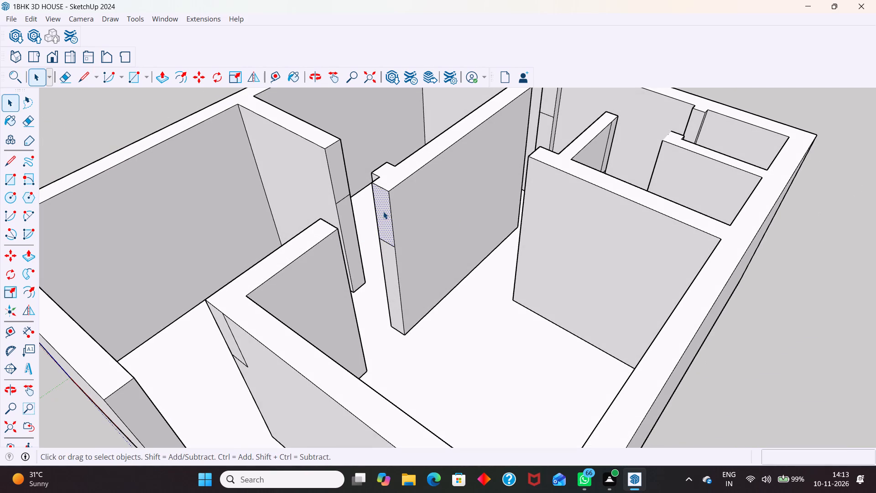
pyautogui.press('p')
pyautogui.click(384, 211)
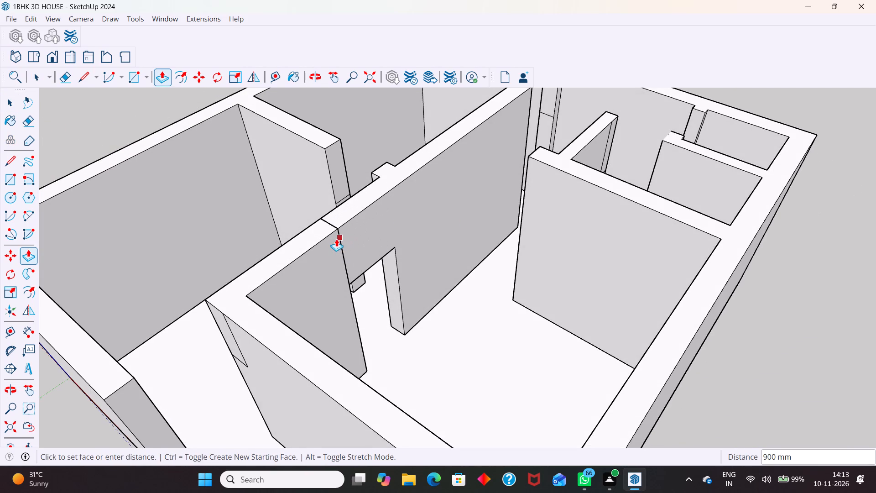
pyautogui.click(336, 239)
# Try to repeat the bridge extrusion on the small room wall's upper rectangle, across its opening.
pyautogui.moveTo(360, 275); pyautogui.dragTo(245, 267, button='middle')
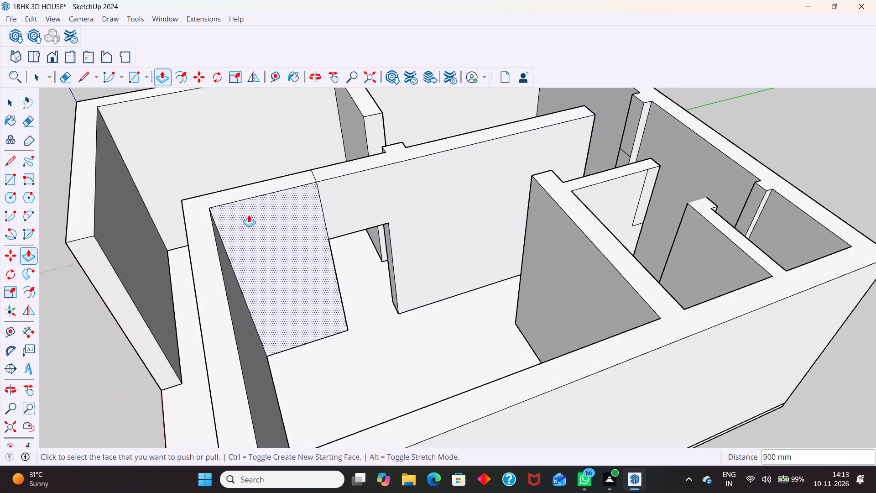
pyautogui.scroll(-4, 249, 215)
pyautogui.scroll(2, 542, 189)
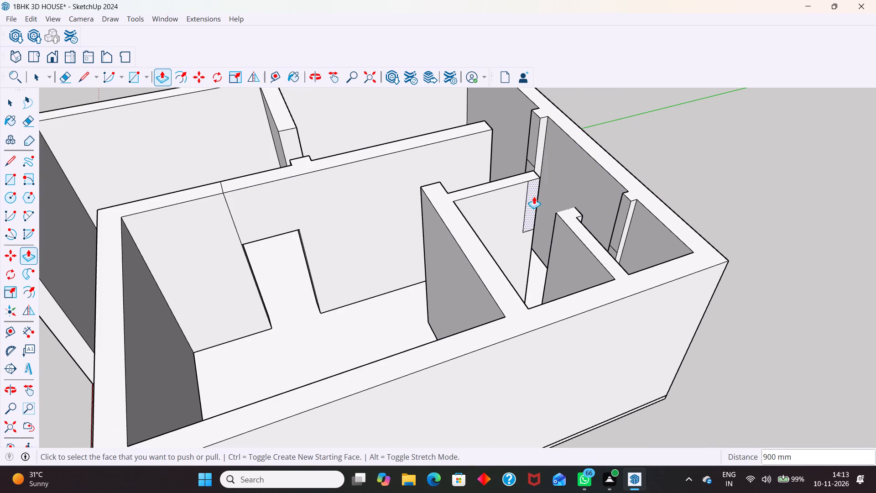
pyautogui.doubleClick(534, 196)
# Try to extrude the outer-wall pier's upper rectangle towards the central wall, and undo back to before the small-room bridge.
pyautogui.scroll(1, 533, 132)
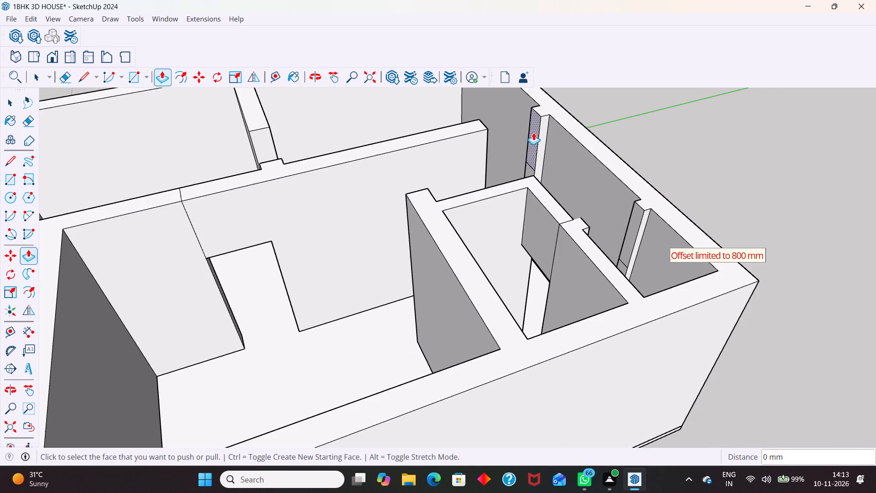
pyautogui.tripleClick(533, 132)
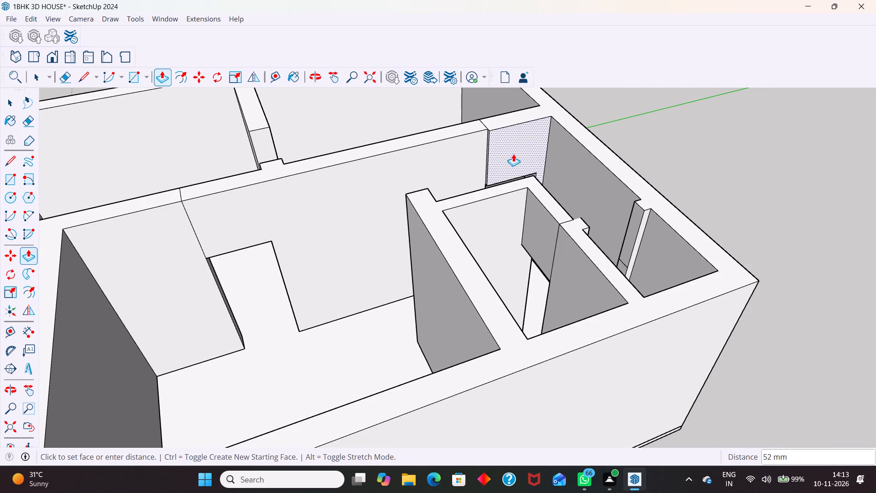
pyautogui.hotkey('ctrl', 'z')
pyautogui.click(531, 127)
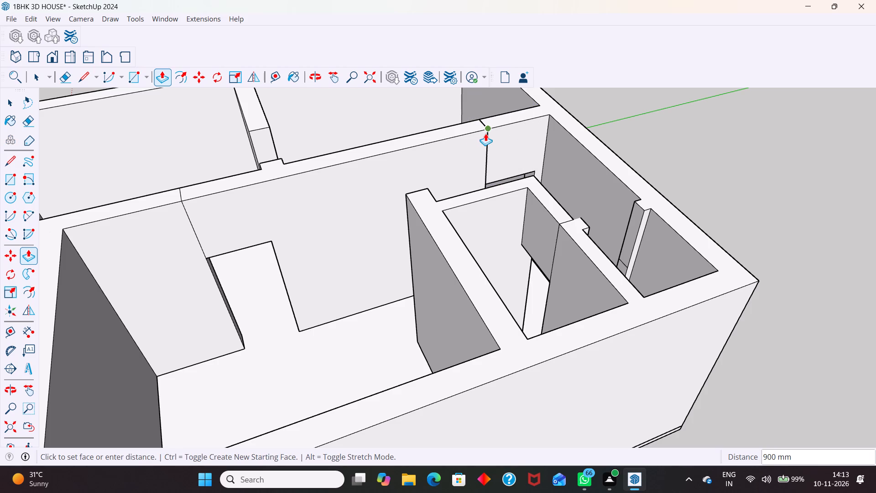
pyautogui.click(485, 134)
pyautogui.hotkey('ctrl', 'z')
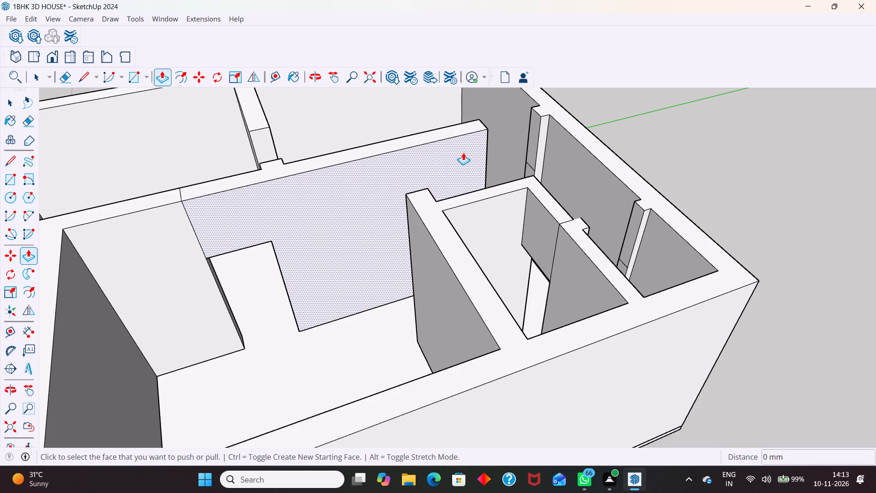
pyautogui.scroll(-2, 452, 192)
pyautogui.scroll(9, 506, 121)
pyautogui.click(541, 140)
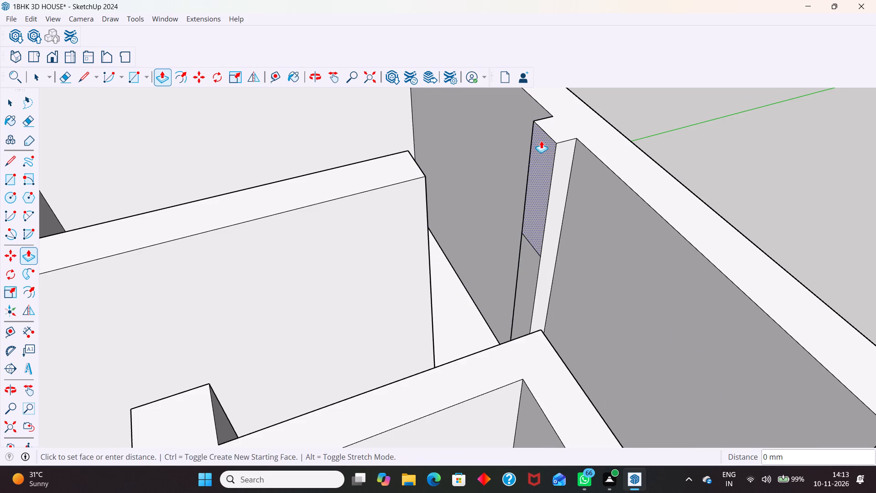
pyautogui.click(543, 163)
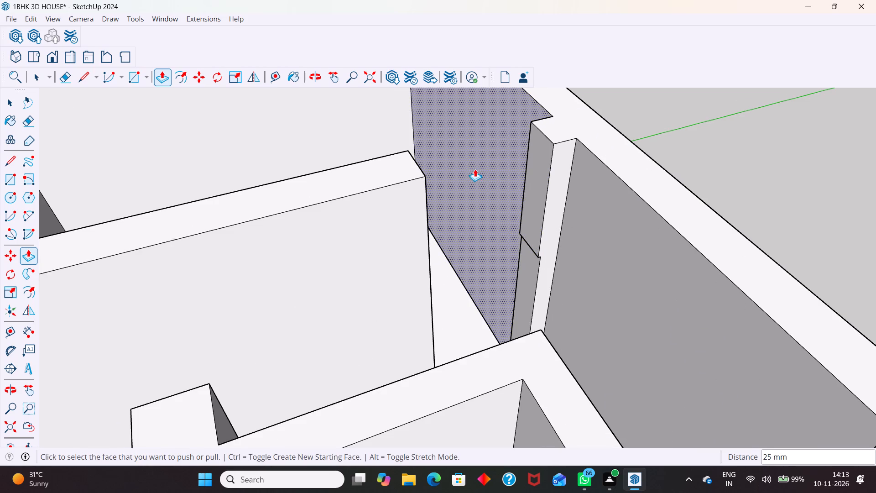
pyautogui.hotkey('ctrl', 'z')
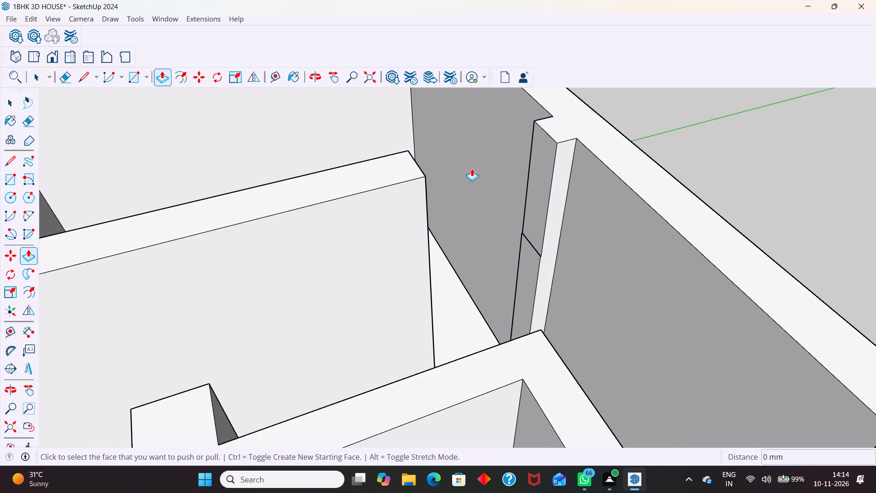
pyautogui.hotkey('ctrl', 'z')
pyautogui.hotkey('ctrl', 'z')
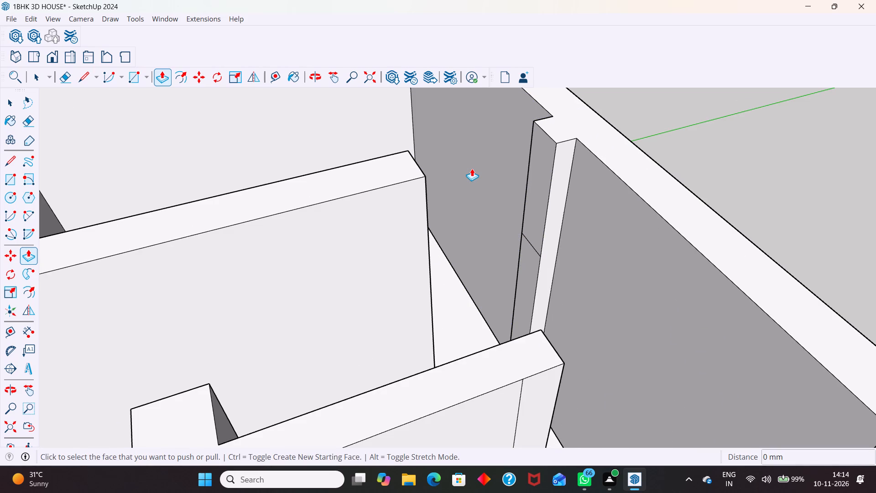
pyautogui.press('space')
# Push/Pull the small room wall's upper rectangle 800 mm across the door opening to meet the pier opposite.
pyautogui.scroll(-10, 472, 167)
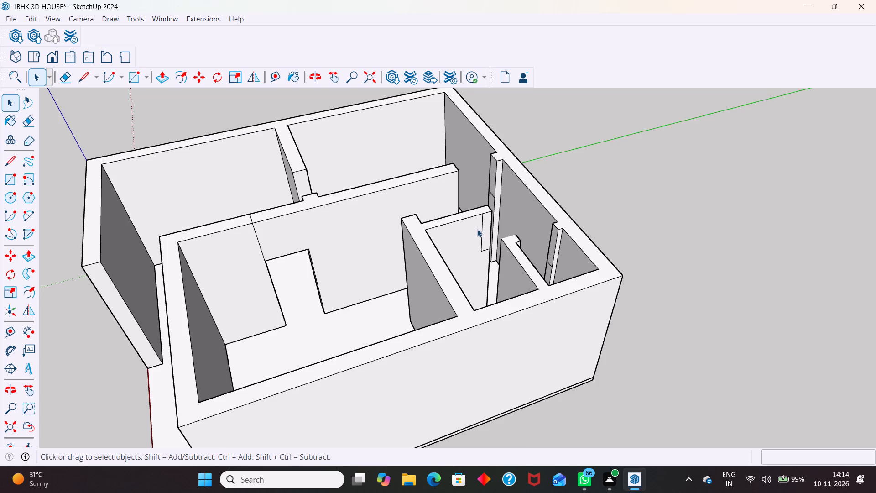
pyautogui.scroll(2, 477, 229)
pyautogui.click(490, 223)
pyautogui.moveTo(512, 251); pyautogui.dragTo(457, 264, button='middle')
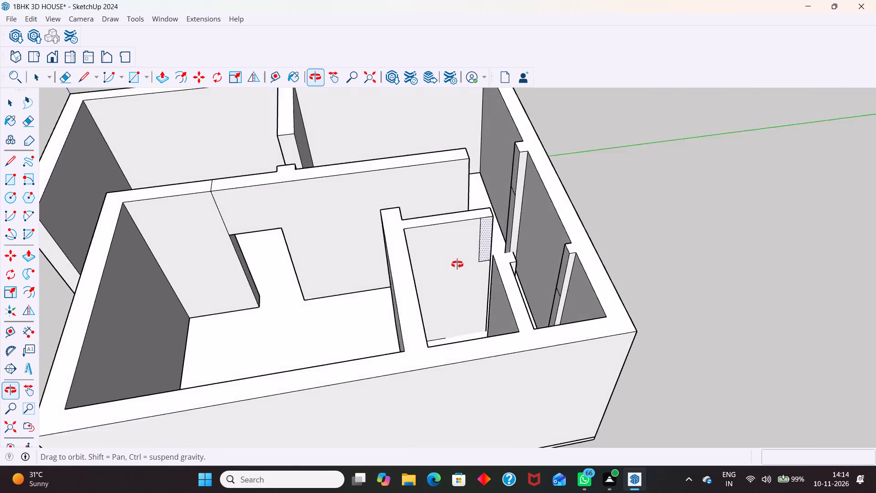
pyautogui.moveTo(457, 264); pyautogui.dragTo(382, 229, button='middle')
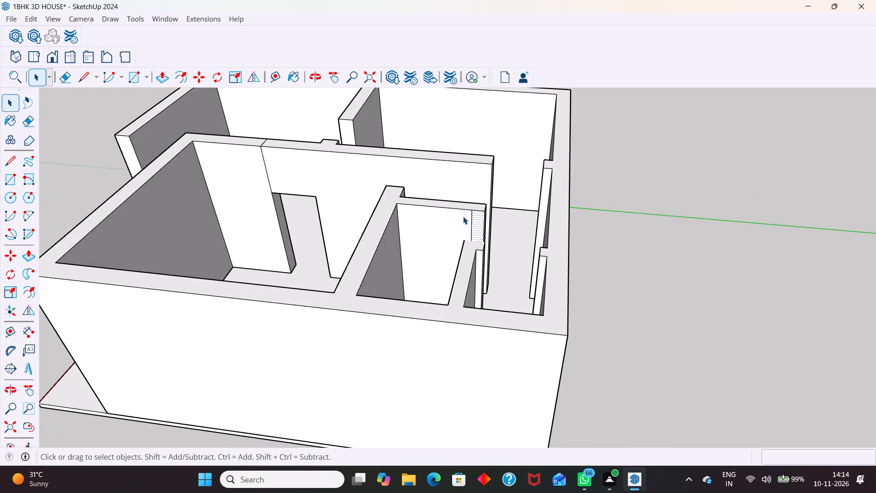
pyautogui.press('p')
pyautogui.click(474, 218)
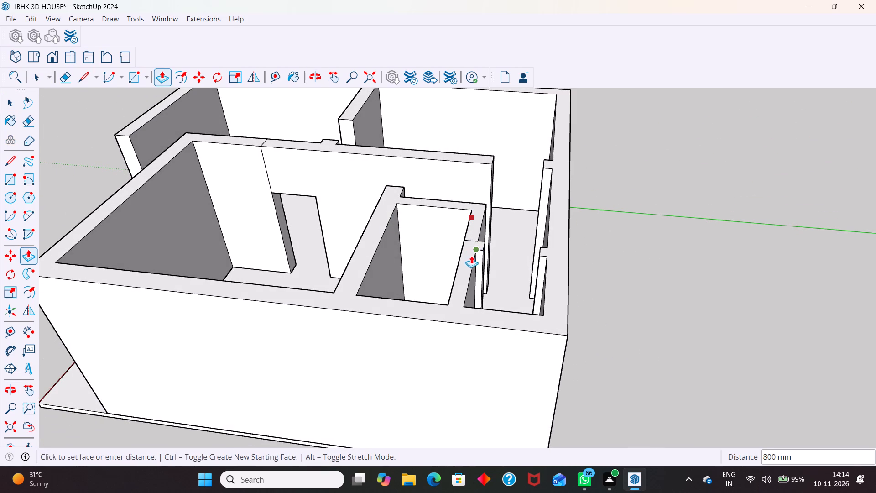
pyautogui.moveTo(463, 262); pyautogui.dragTo(368, 276, button='middle')
pyautogui.scroll(12, 466, 252)
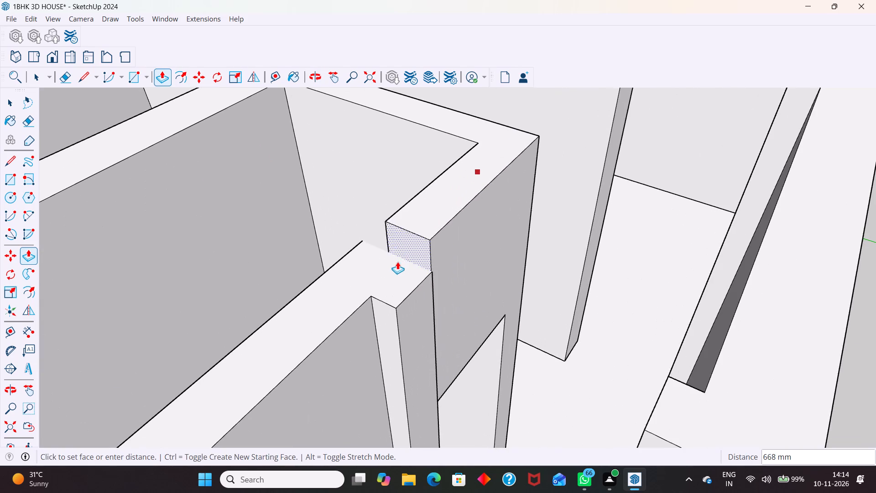
pyautogui.click(432, 278)
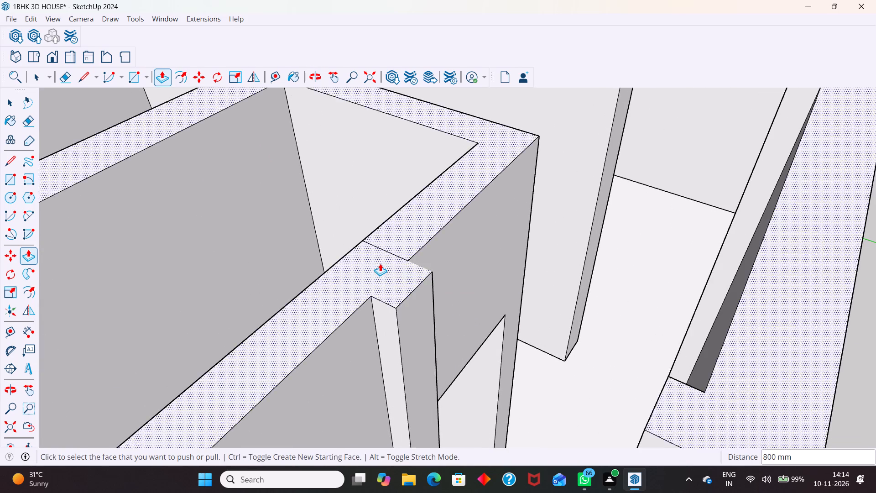
# Push/Pull the upper rectangle on the outer wall's pier beside the smallest room 800 mm to the small rooms' wall.
pyautogui.scroll(-11, 380, 263)
pyautogui.moveTo(416, 300); pyautogui.dragTo(574, 272, button='middle')
pyautogui.scroll(3, 610, 250)
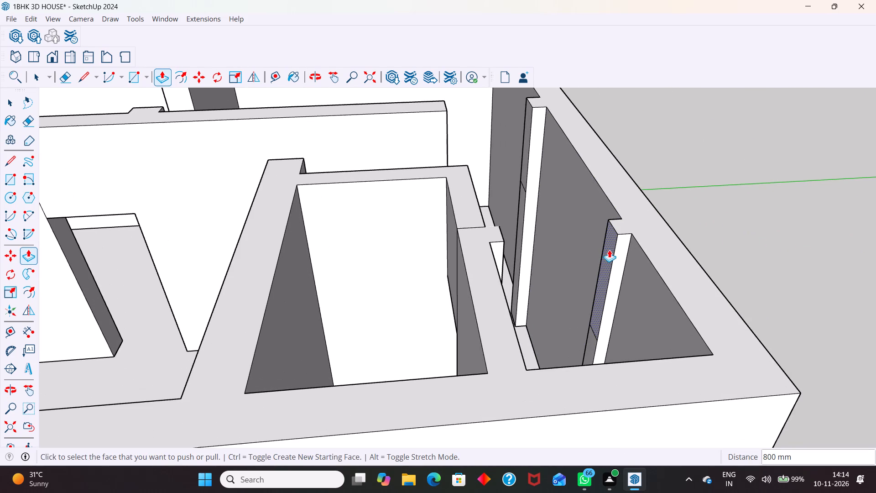
pyautogui.click(608, 248)
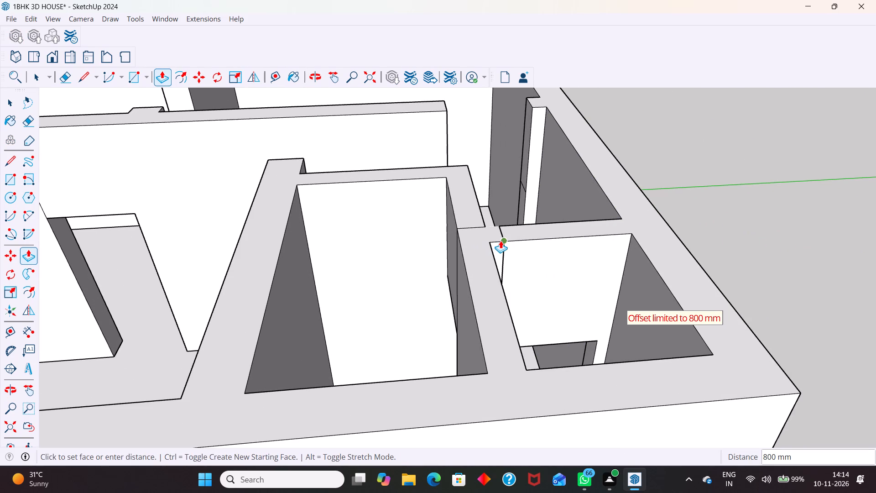
pyautogui.click(501, 241)
# Push/Pull the upper rectangle on the outer wall's other pier 900 mm to the end of the long central wall.
pyautogui.scroll(-9, 516, 297)
pyautogui.scroll(3, 520, 195)
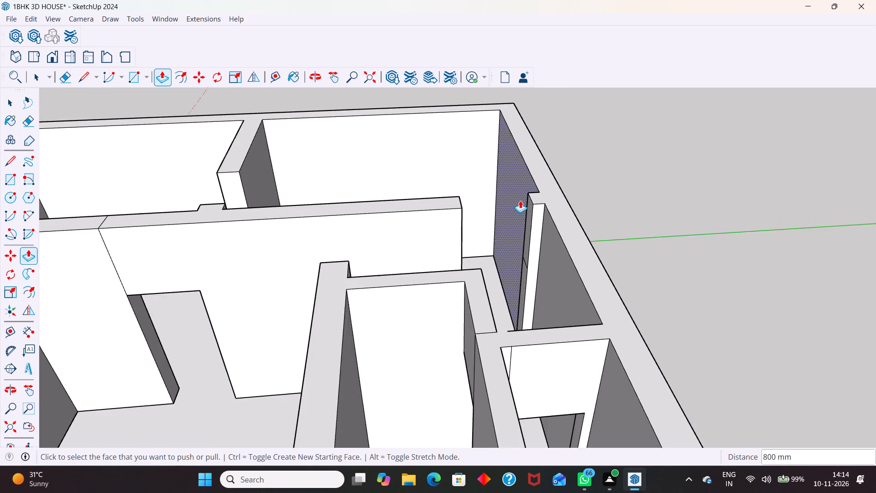
pyautogui.scroll(5, 520, 200)
pyautogui.click(529, 215)
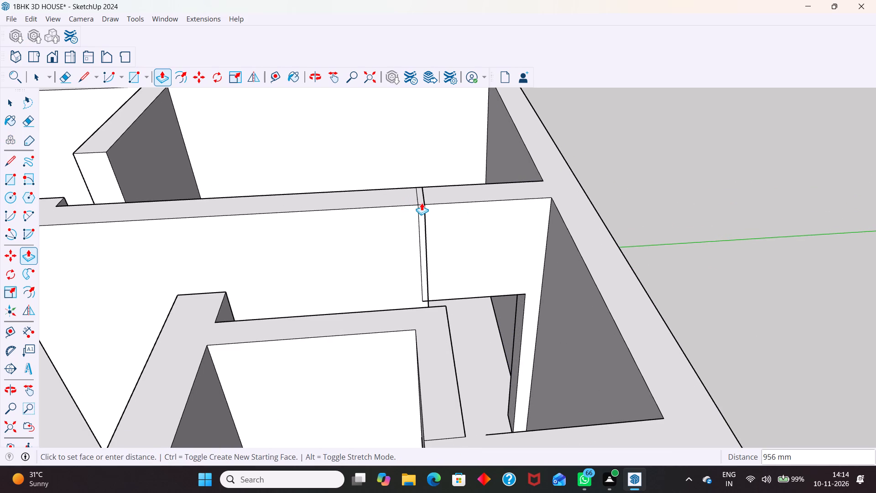
pyautogui.click(424, 204)
# Push/Pull the upper rectangle on the end of the small rooms' wall 1000 mm across the passage to the central wall.
pyautogui.scroll(-7, 561, 258)
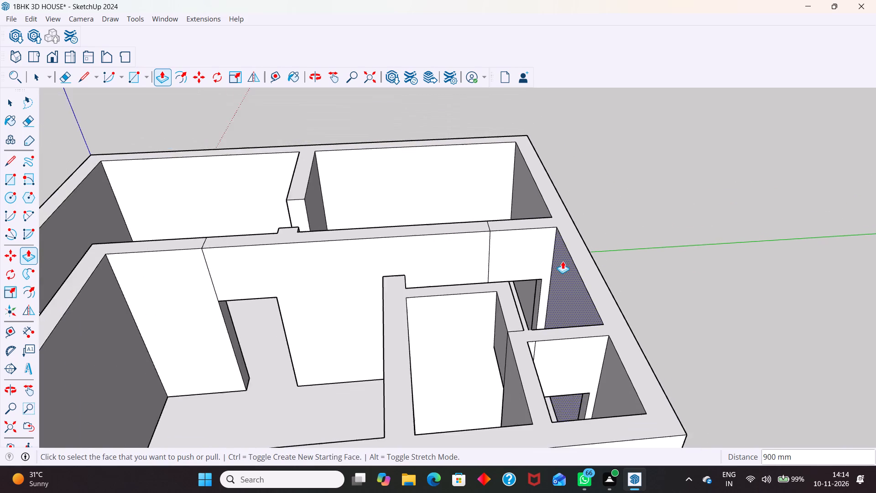
pyautogui.scroll(-3, 563, 261)
pyautogui.scroll(4, 349, 202)
pyautogui.moveTo(370, 238); pyautogui.dragTo(294, 318, button='middle')
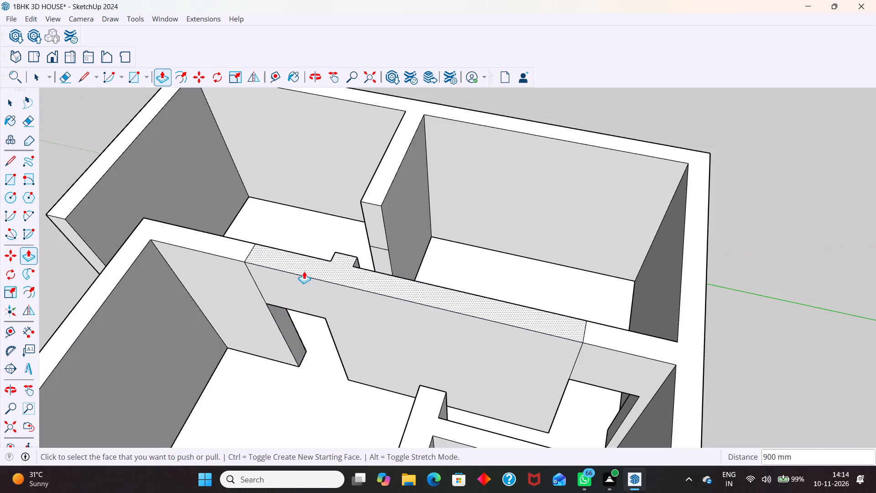
pyautogui.scroll(-6, 354, 228)
pyautogui.moveTo(391, 282); pyautogui.dragTo(251, 293, button='middle')
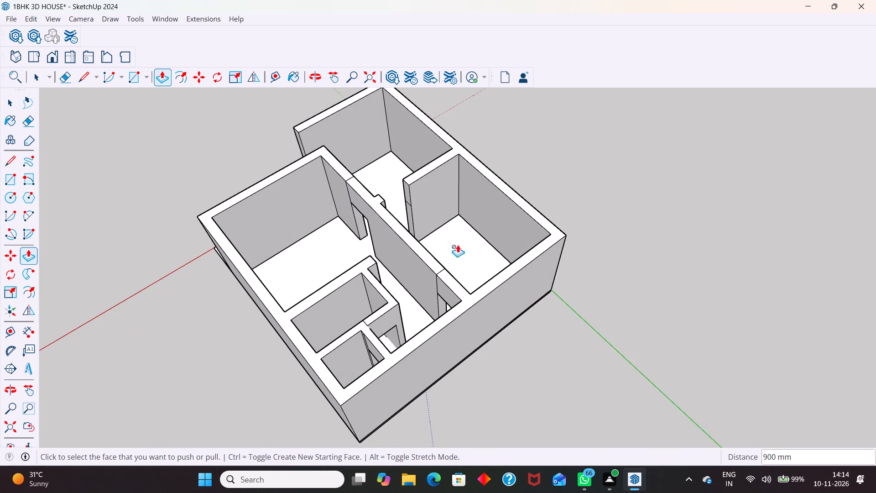
pyautogui.moveTo(458, 249); pyautogui.dragTo(291, 267, button='middle')
pyautogui.scroll(8, 419, 207)
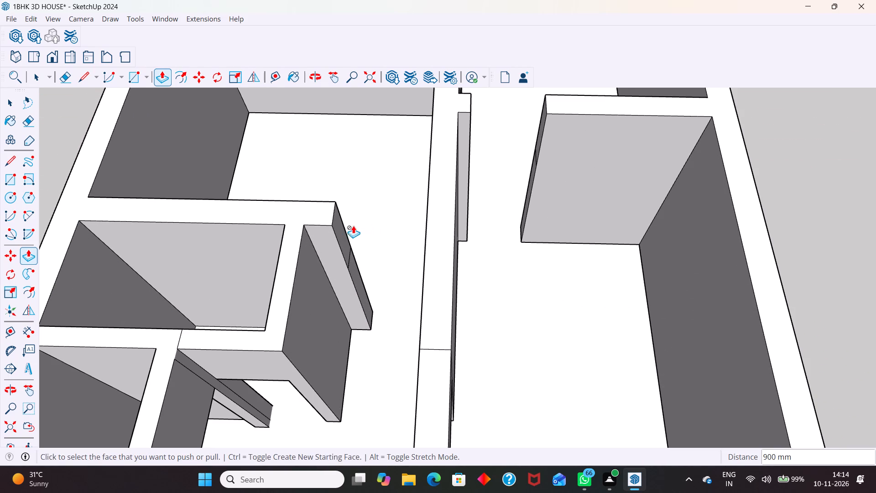
pyautogui.click(341, 227)
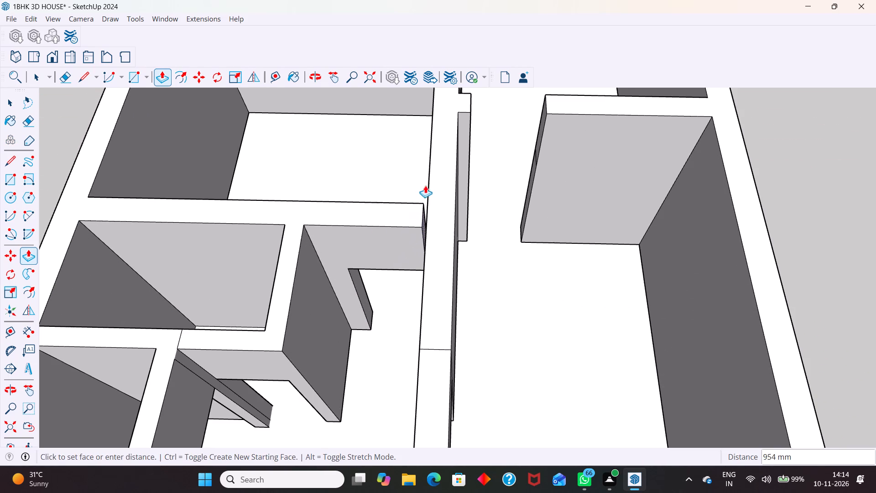
pyautogui.click(427, 183)
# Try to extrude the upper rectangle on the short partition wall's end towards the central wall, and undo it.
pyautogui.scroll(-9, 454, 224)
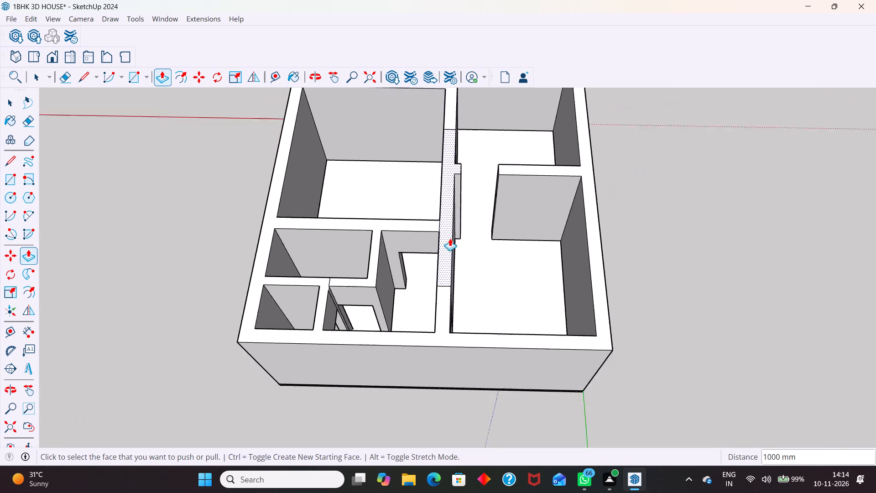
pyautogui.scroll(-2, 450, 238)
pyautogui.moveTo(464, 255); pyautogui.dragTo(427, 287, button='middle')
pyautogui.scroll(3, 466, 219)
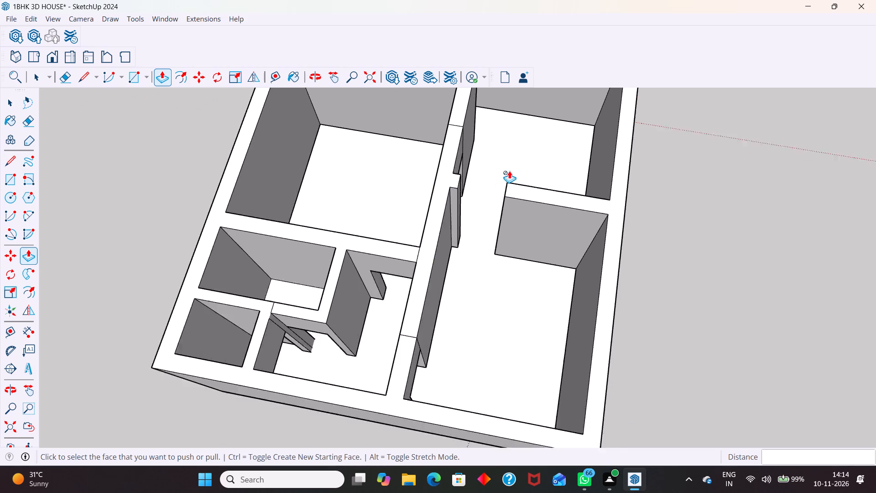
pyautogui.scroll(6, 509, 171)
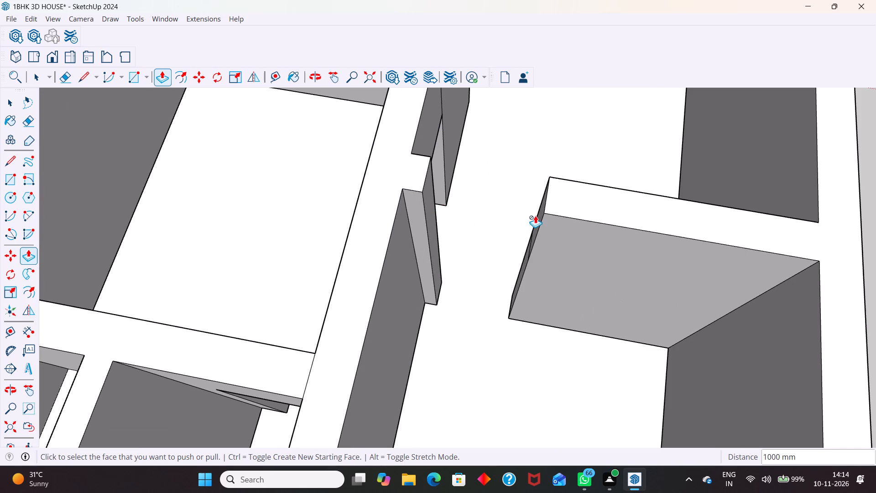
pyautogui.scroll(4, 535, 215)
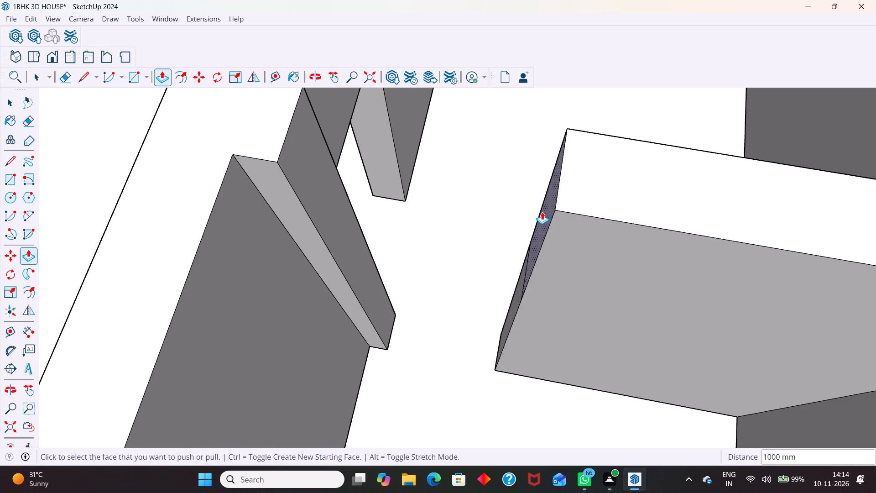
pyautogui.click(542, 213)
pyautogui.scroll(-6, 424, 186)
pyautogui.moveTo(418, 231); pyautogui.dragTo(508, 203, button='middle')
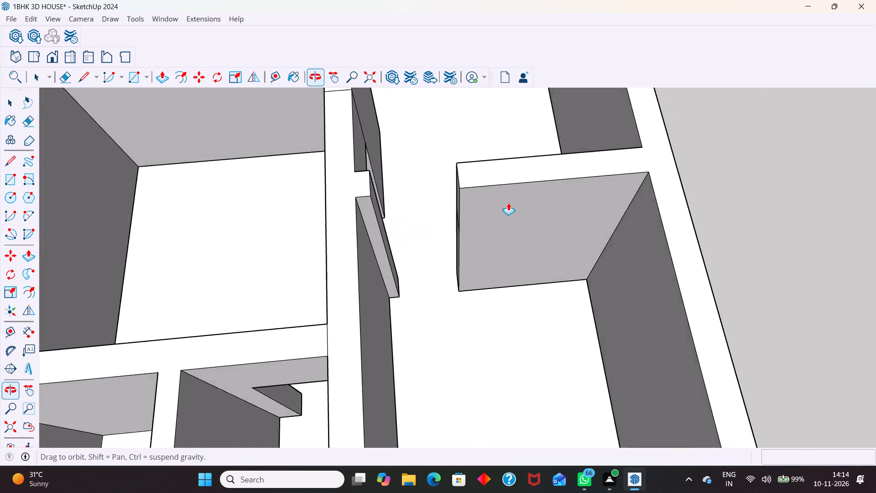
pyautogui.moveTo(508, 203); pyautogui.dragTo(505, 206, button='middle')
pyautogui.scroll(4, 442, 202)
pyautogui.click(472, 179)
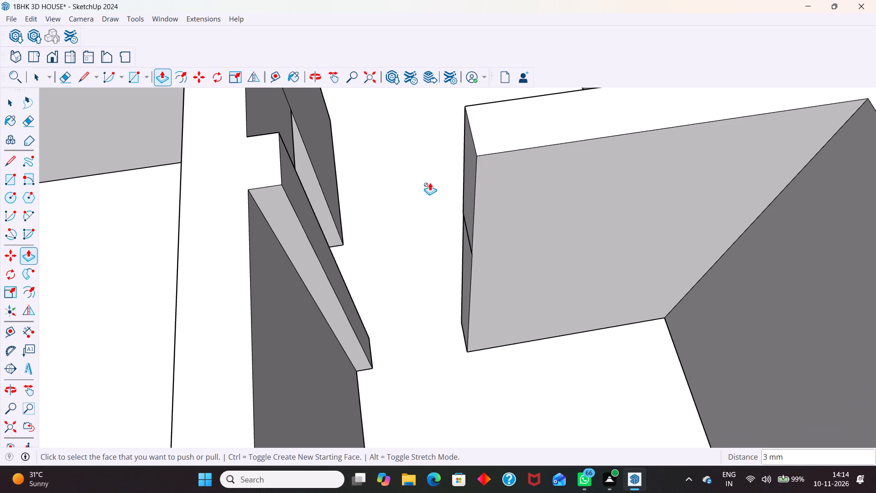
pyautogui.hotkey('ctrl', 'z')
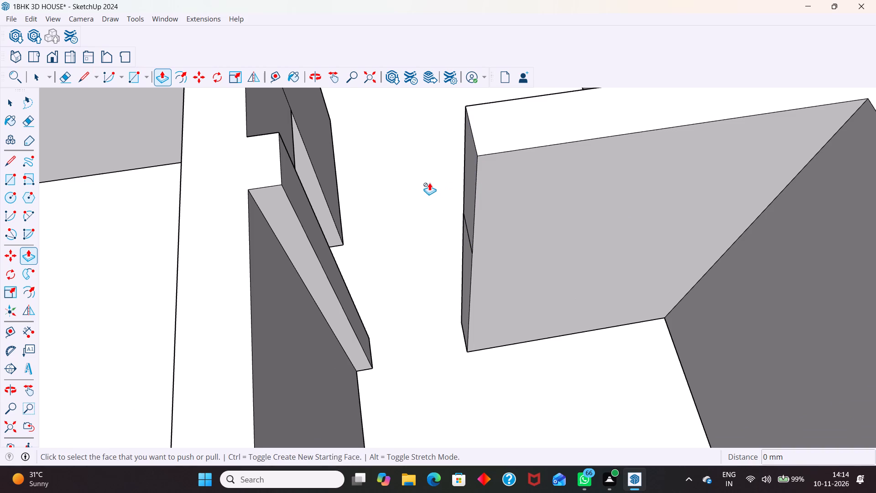
# Push/Pull the upper rectangle on the end of the small rooms' wall 1000 mm across the passage to the central wall.
pyautogui.hotkey('ctrl', 'z')
pyautogui.hotkey('ctrl', 'z')
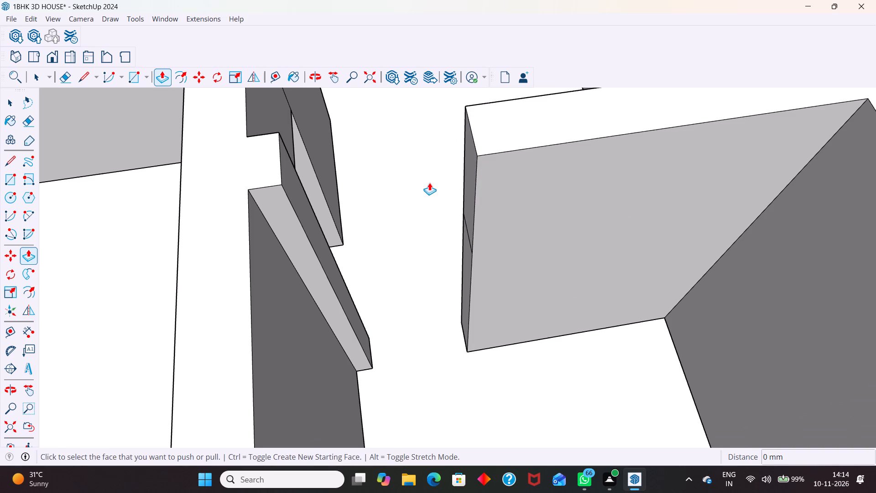
pyautogui.press('space')
pyautogui.press('space')
pyautogui.scroll(-9, 423, 193)
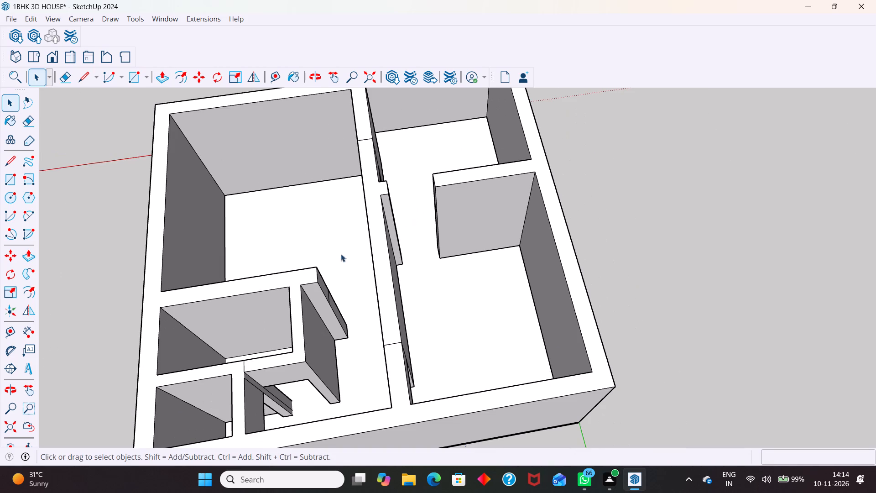
pyautogui.scroll(-4, 314, 244)
pyautogui.moveTo(334, 329); pyautogui.dragTo(366, 316, button='middle')
pyautogui.scroll(8, 341, 273)
pyautogui.click(292, 301)
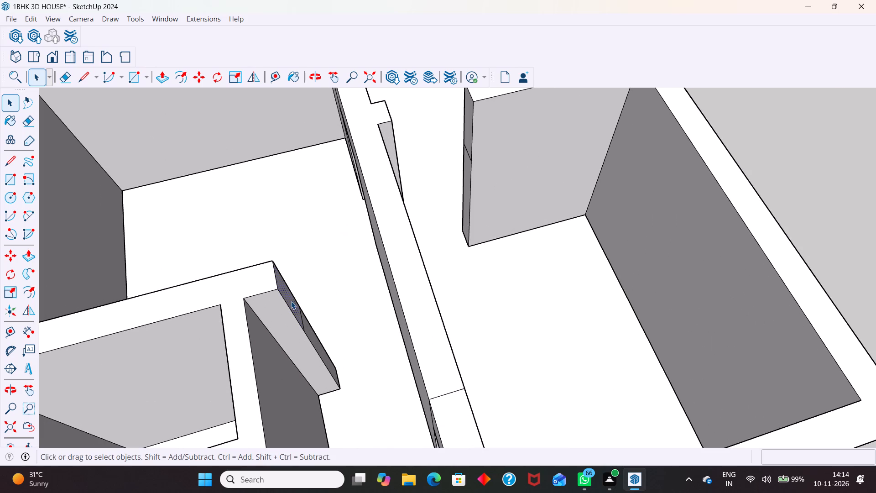
pyautogui.press('p')
pyautogui.click(291, 301)
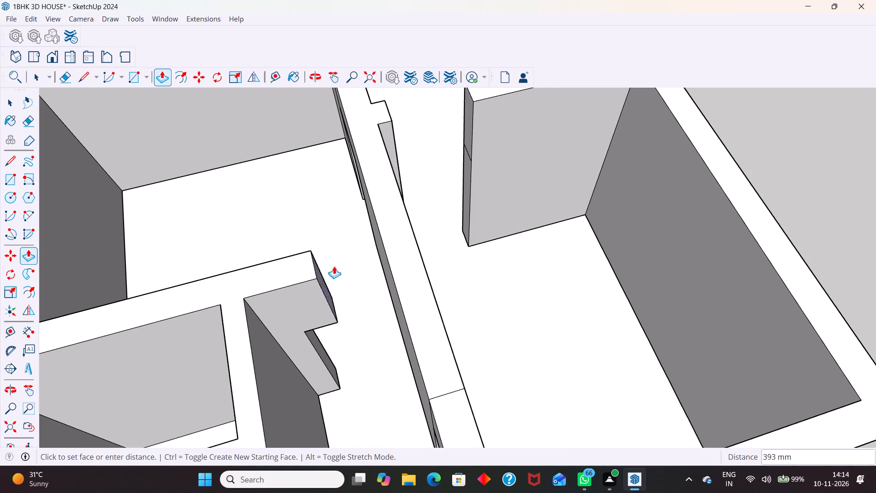
pyautogui.moveTo(373, 203); pyautogui.dragTo(372, 212)
pyautogui.scroll(-5, 417, 317)
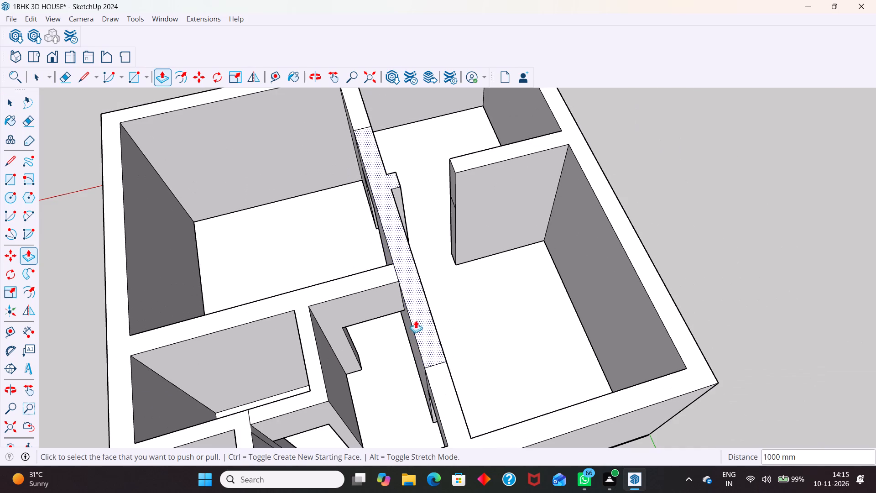
pyautogui.moveTo(401, 328); pyautogui.dragTo(394, 299, button='middle')
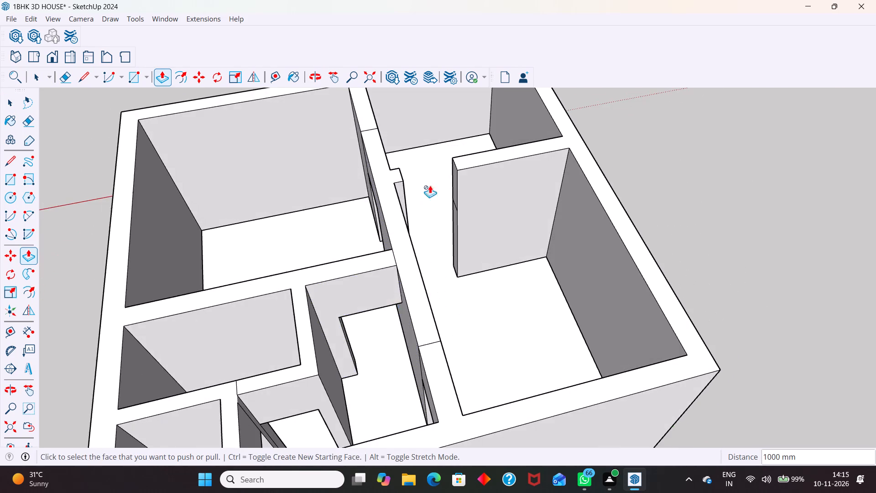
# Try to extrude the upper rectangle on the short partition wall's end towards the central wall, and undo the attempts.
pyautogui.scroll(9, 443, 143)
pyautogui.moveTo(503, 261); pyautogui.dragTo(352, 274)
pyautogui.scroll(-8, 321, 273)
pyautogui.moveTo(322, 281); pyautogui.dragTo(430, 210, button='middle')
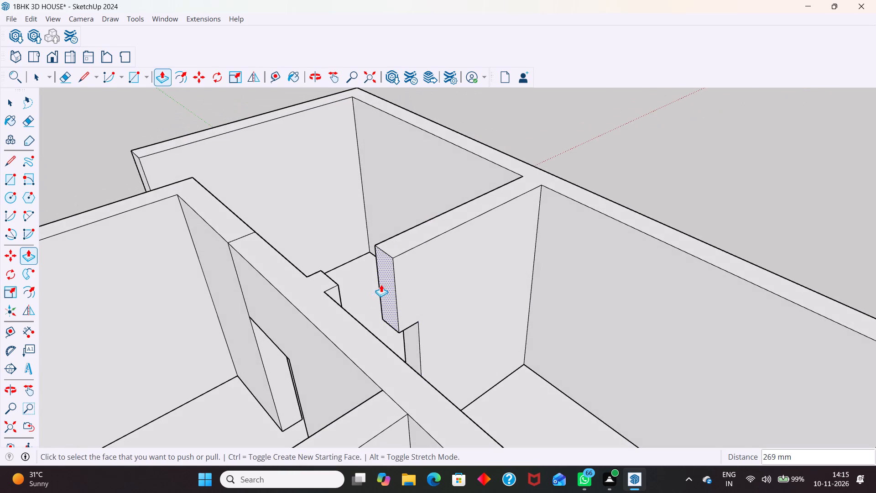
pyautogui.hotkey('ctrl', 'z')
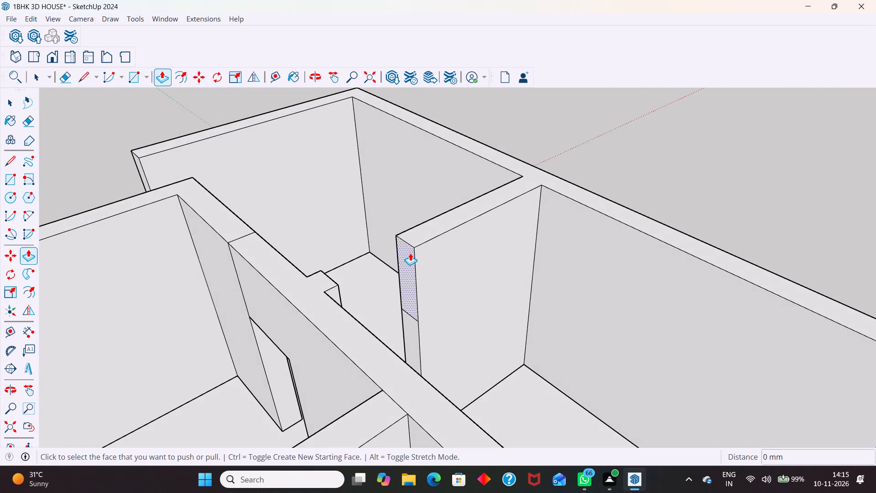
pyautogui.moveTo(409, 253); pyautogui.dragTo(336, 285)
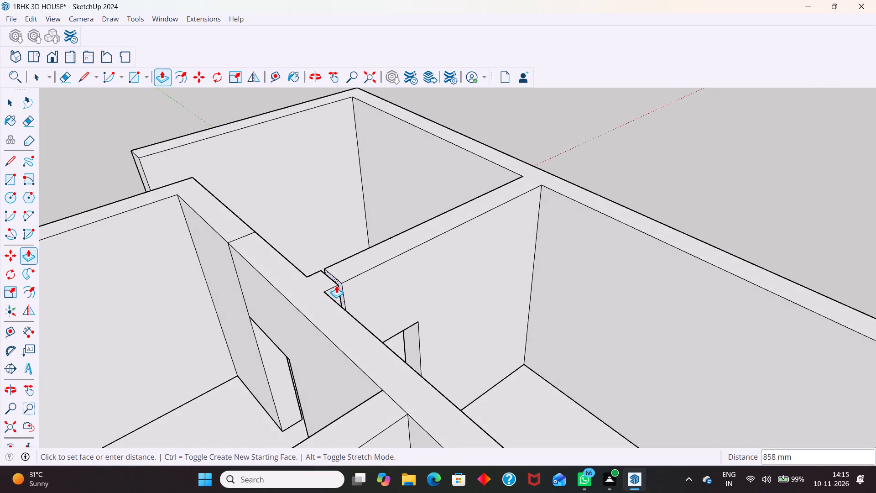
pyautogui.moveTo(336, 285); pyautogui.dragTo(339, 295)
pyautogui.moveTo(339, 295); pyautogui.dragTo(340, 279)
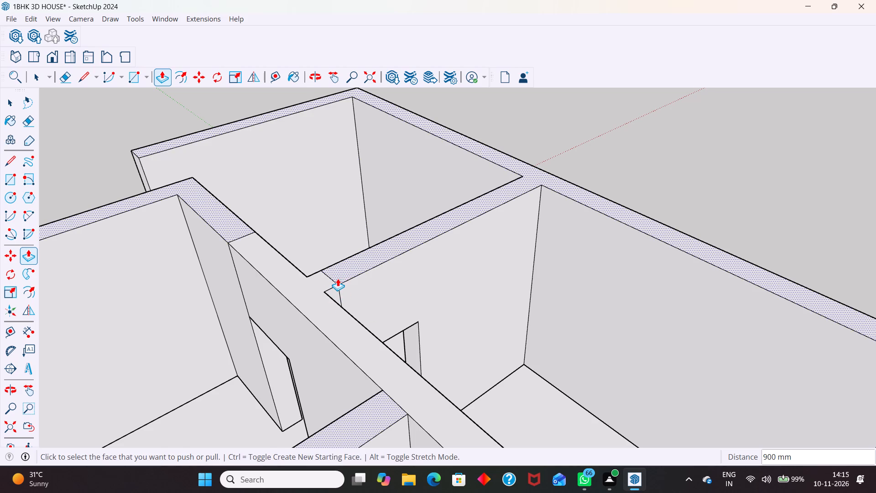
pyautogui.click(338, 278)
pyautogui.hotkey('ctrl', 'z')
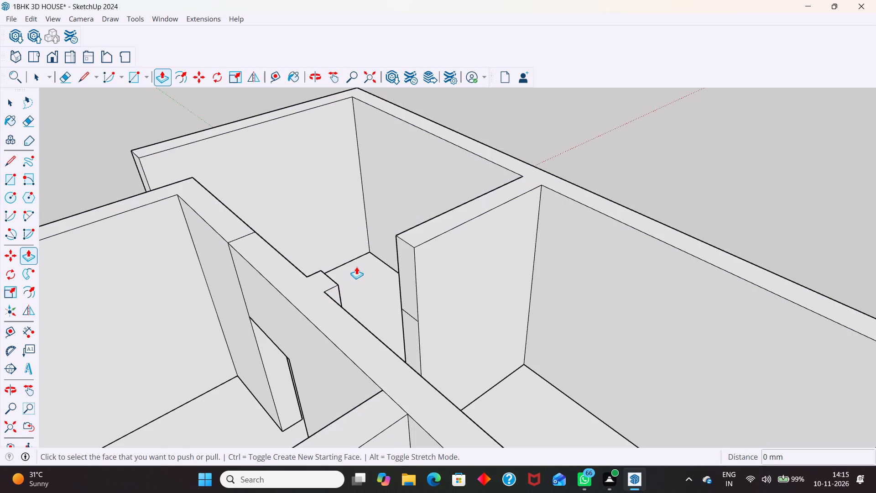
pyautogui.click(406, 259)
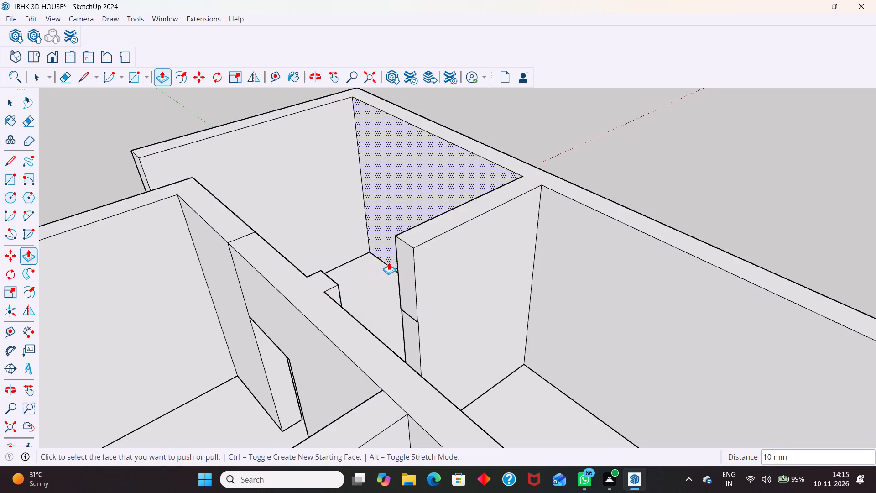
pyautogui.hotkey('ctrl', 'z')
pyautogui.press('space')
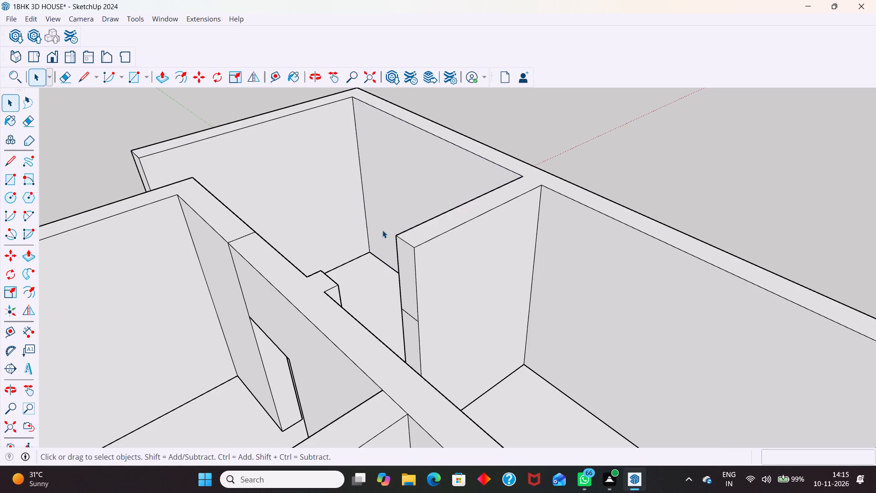
# Push/Pull the upper rectangle on the short partition wall's end 900 mm to the stub on the central wall.
pyautogui.scroll(-8, 344, 182)
pyautogui.moveTo(385, 280); pyautogui.dragTo(417, 273, button='middle')
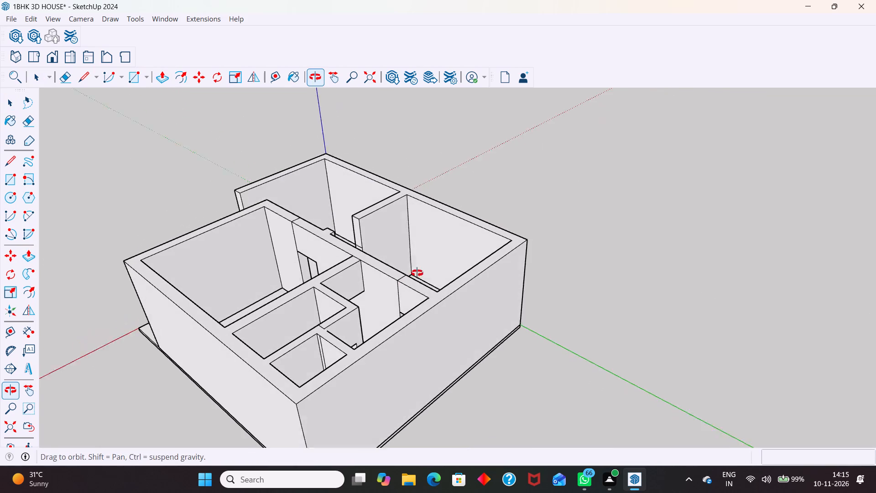
pyautogui.moveTo(417, 273); pyautogui.dragTo(419, 271, button='middle')
pyautogui.scroll(4, 346, 287)
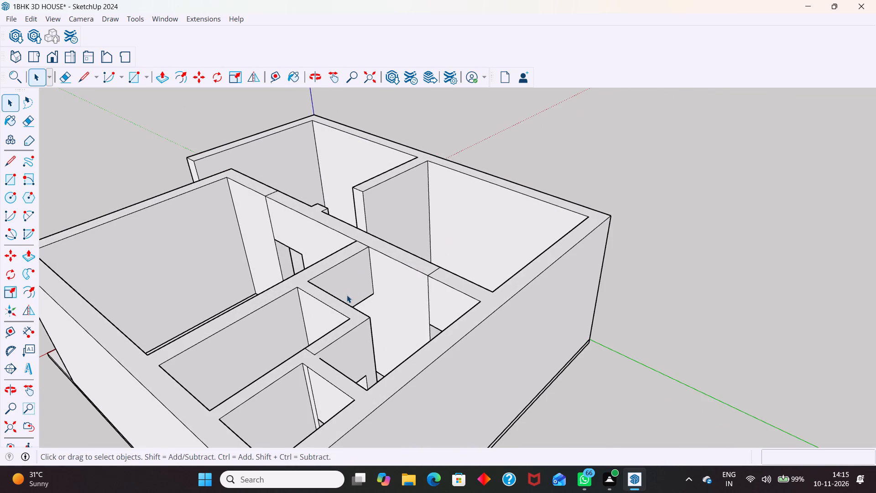
pyautogui.press('p')
pyautogui.moveTo(357, 202); pyautogui.dragTo(325, 204)
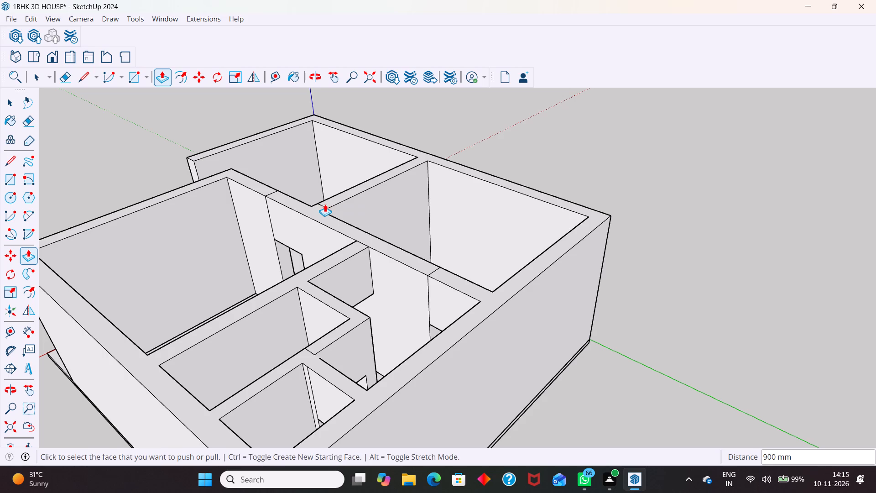
pyautogui.press('space')
pyautogui.scroll(-6, 325, 205)
pyautogui.moveTo(327, 261); pyautogui.dragTo(419, 231, button='middle')
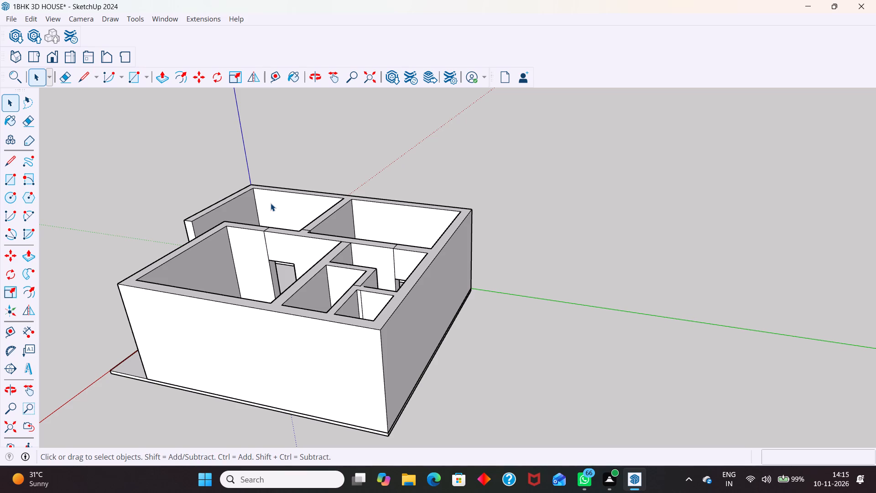
# Erase the leftover seams on the central wall's face and top beside the largest room, and on the partition bridge's top.
pyautogui.press('e')
pyautogui.scroll(9, 294, 258)
pyautogui.moveTo(257, 240); pyautogui.dragTo(242, 243)
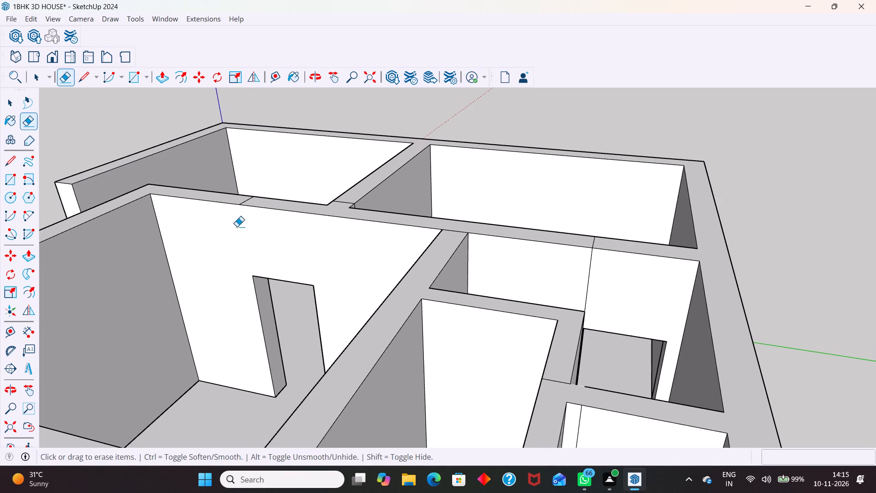
pyautogui.moveTo(249, 201); pyautogui.dragTo(243, 199)
pyautogui.scroll(4, 328, 182)
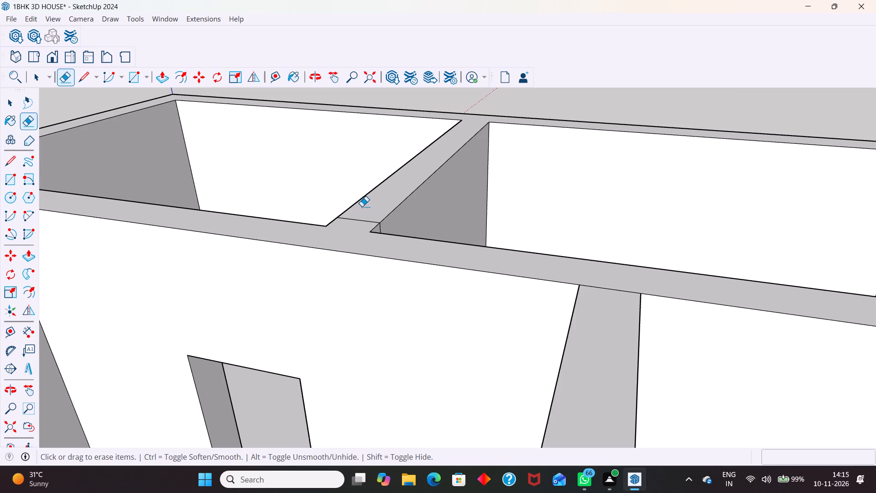
pyautogui.moveTo(362, 208); pyautogui.dragTo(361, 222)
# Erase the leftover vertical and top seams of the central wall's bridge beside the passage, keeping the wall's long edges.
pyautogui.scroll(-10, 300, 179)
pyautogui.scroll(5, 404, 235)
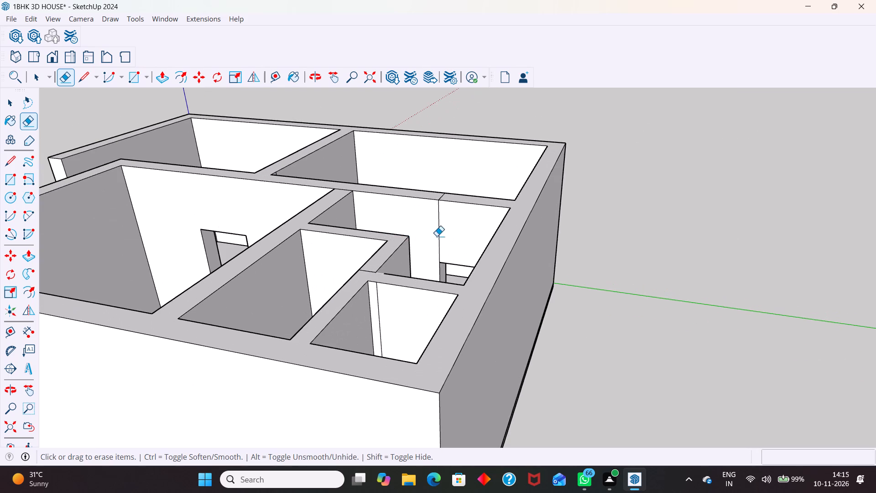
pyautogui.moveTo(450, 226); pyautogui.dragTo(432, 226)
pyautogui.click(444, 193)
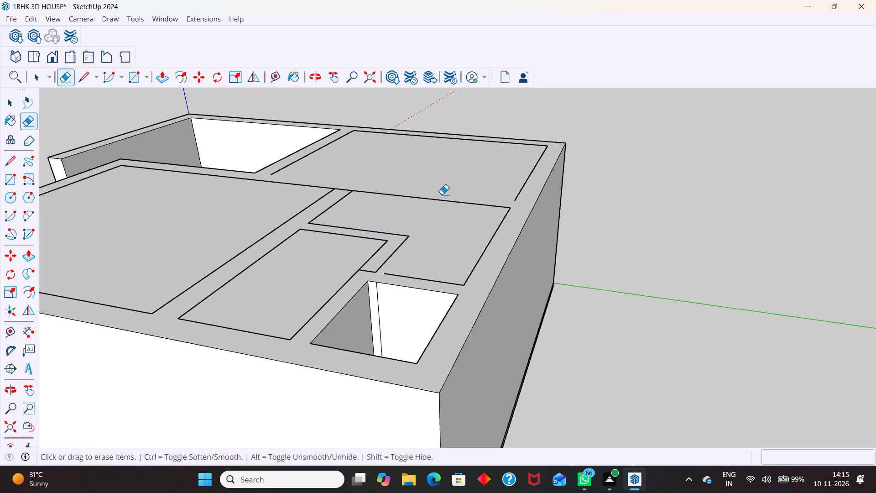
pyautogui.hotkey('ctrl', 'z')
pyautogui.scroll(9, 444, 194)
pyautogui.moveTo(444, 199); pyautogui.dragTo(424, 198)
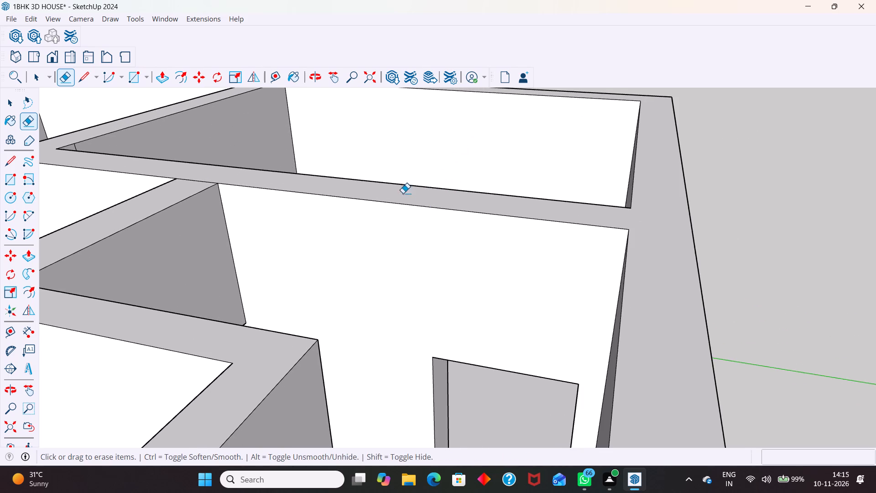
# Erase the leftover vertical seam inside the smallest room and the top seam where the small rooms' walls meet.
pyautogui.scroll(-10, 396, 178)
pyautogui.moveTo(369, 263); pyautogui.dragTo(374, 334, button='middle')
pyautogui.scroll(4, 366, 304)
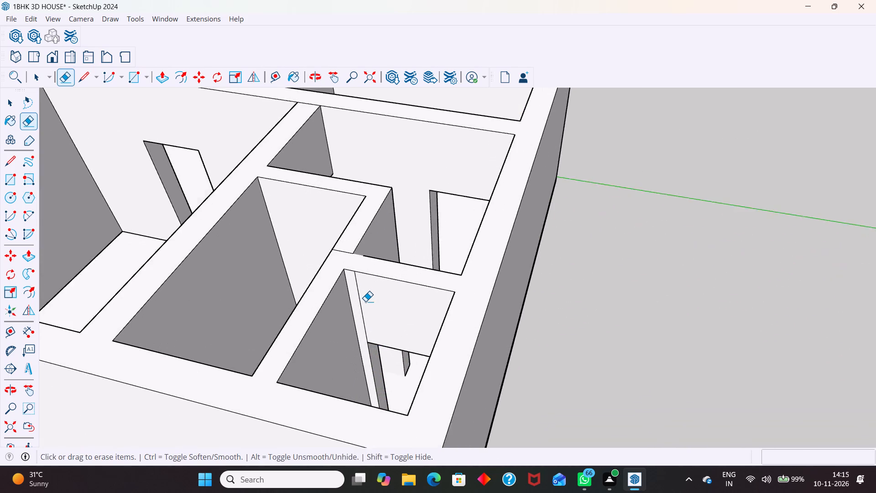
pyautogui.scroll(5, 365, 301)
pyautogui.click(364, 301)
pyautogui.click(358, 294)
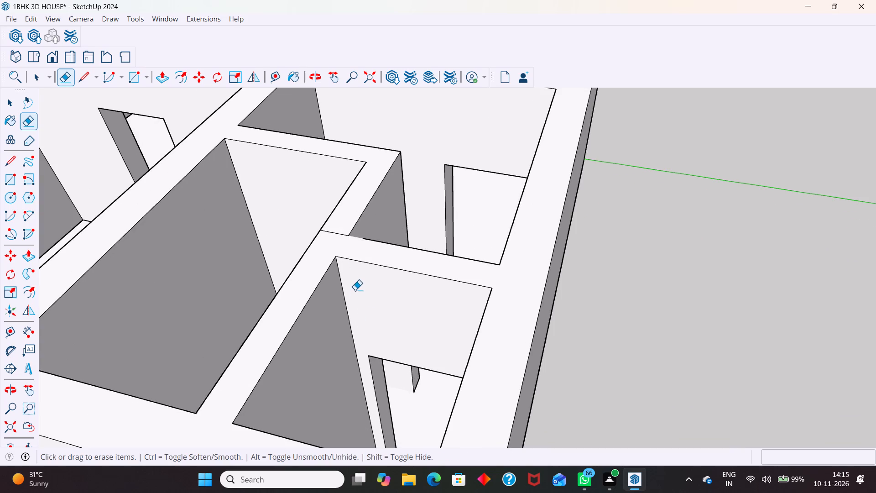
pyautogui.scroll(-6, 355, 290)
pyautogui.scroll(5, 346, 248)
pyautogui.moveTo(340, 257); pyautogui.dragTo(340, 269)
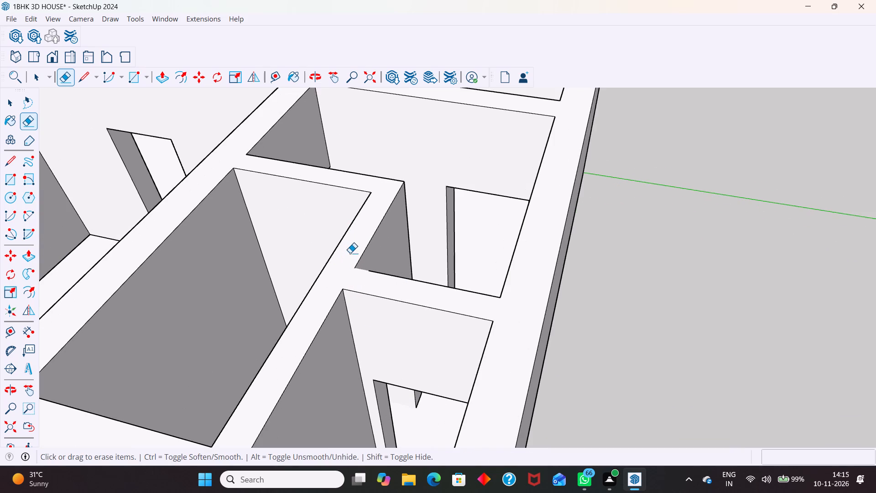
# Erase the leftover vertical seams above the door openings on the partition and central walls, inside the room they enclose.
pyautogui.scroll(-6, 350, 253)
pyautogui.moveTo(400, 296); pyautogui.dragTo(139, 261, button='middle')
pyautogui.scroll(-5, 358, 240)
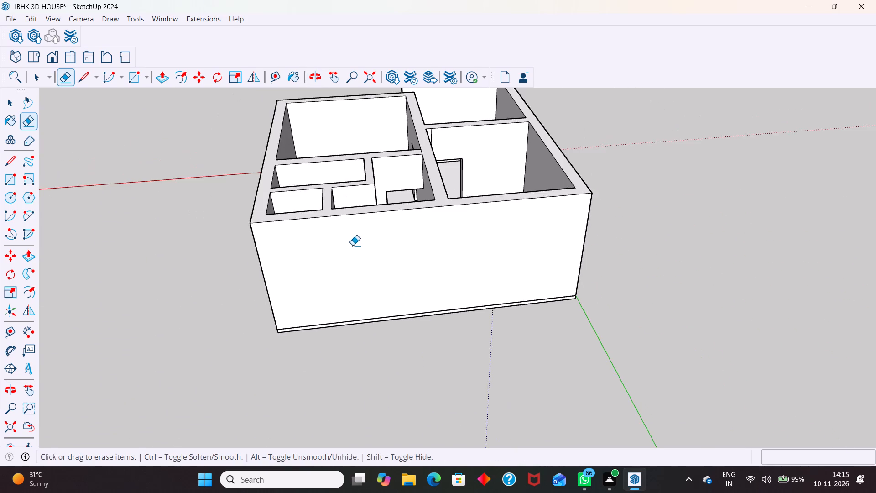
pyautogui.scroll(-4, 353, 245)
pyautogui.moveTo(417, 184); pyautogui.dragTo(394, 256, button='middle')
pyautogui.scroll(9, 403, 191)
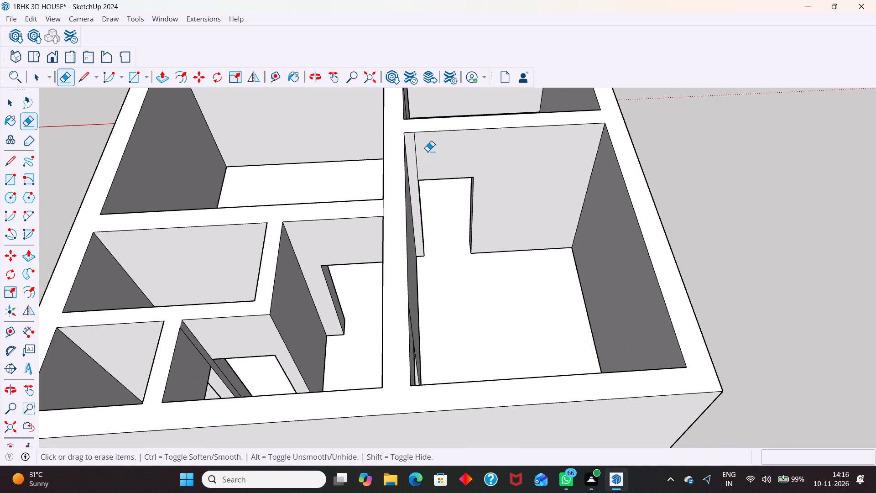
pyautogui.moveTo(423, 152); pyautogui.dragTo(415, 158)
pyautogui.scroll(3, 341, 246)
pyautogui.scroll(-6, 317, 168)
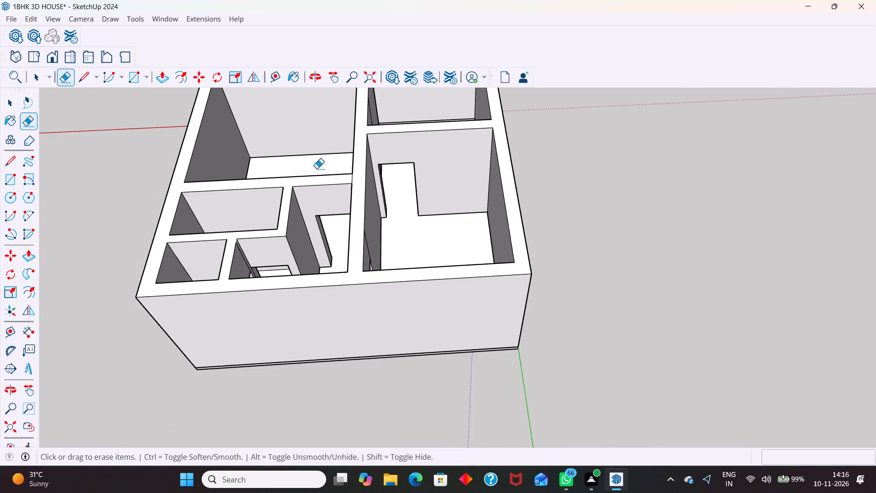
pyautogui.scroll(-2, 317, 168)
pyautogui.moveTo(367, 242); pyautogui.dragTo(253, 256, button='middle')
pyautogui.scroll(9, 396, 183)
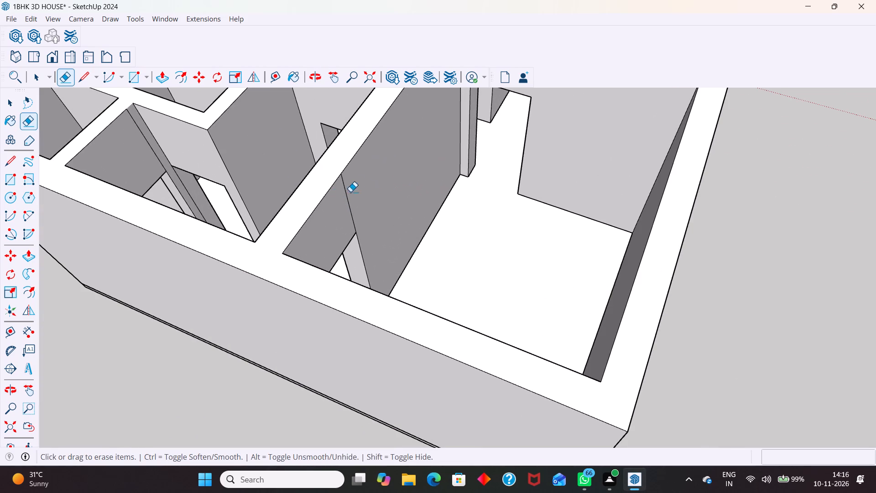
pyautogui.moveTo(350, 190); pyautogui.dragTo(342, 201)
# Erase the leftover vertical seam on the dividing wall in the small space beside the smallest room.
pyautogui.scroll(-12, 319, 272)
pyautogui.scroll(2, 427, 136)
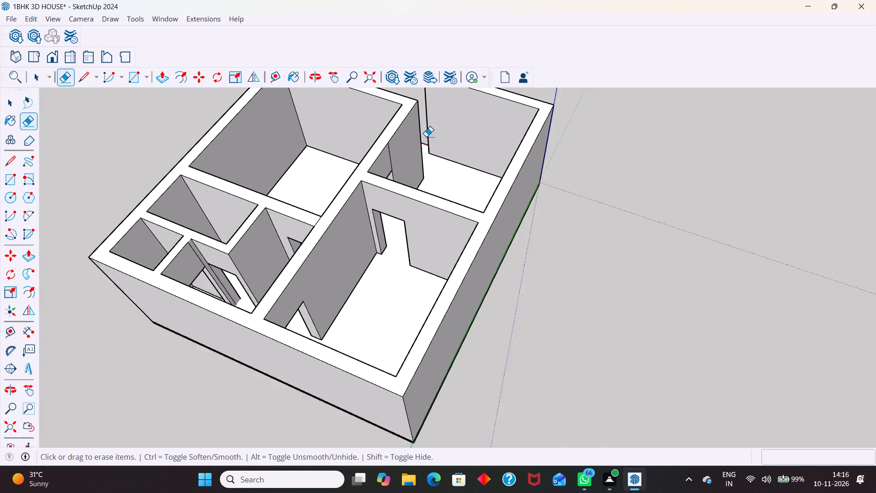
pyautogui.scroll(1, 426, 136)
pyautogui.scroll(-8, 304, 279)
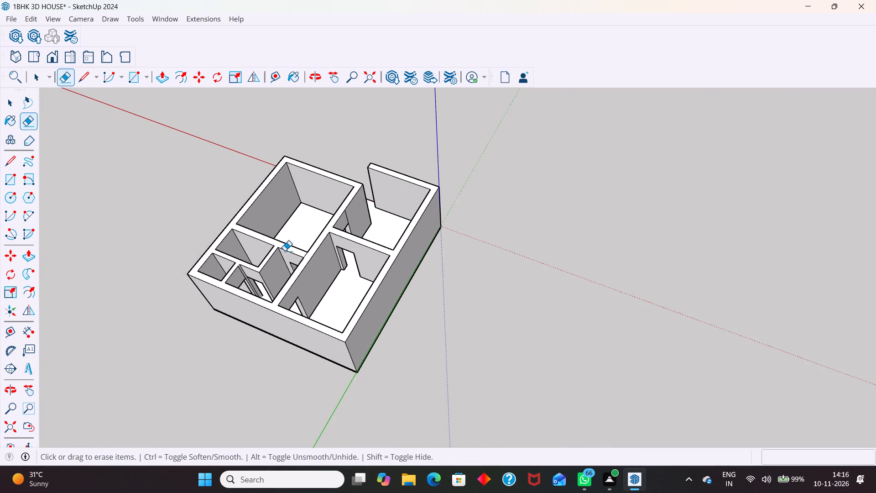
pyautogui.moveTo(275, 254); pyautogui.dragTo(373, 184, button='middle')
pyautogui.scroll(5, 254, 294)
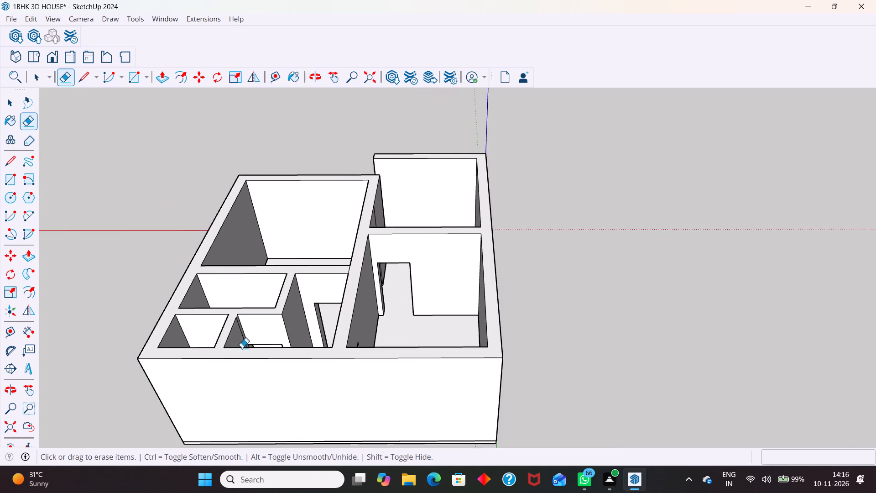
pyautogui.moveTo(241, 349); pyautogui.dragTo(178, 371, button='middle')
pyautogui.scroll(14, 222, 272)
pyautogui.moveTo(259, 285); pyautogui.dragTo(257, 292)
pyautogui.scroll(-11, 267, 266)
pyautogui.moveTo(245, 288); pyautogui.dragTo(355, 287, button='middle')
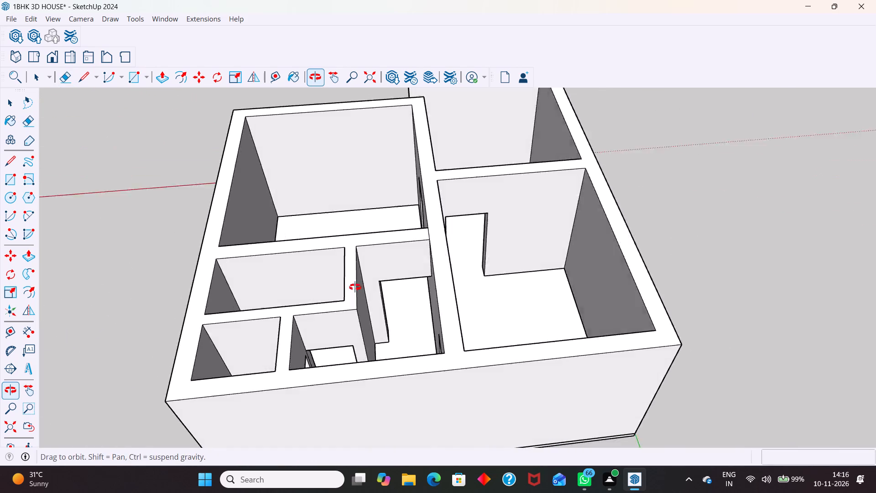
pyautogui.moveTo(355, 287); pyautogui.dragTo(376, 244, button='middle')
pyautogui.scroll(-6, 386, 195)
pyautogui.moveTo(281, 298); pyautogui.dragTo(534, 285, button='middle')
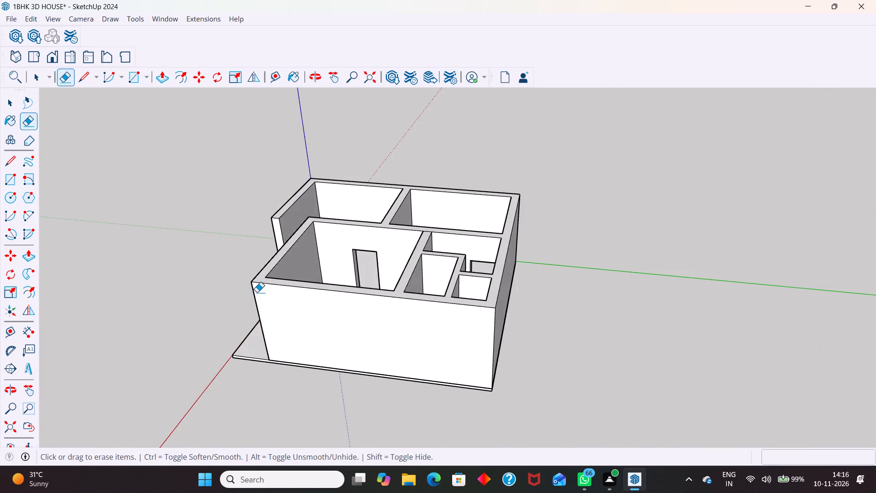
# Push/Pull the narrow face above the porch entrance opening 1000 mm across to the opposite wall, forming a bridge.
pyautogui.moveTo(269, 299); pyautogui.dragTo(458, 250, button='middle')
pyautogui.scroll(4, 234, 299)
pyautogui.press('space')
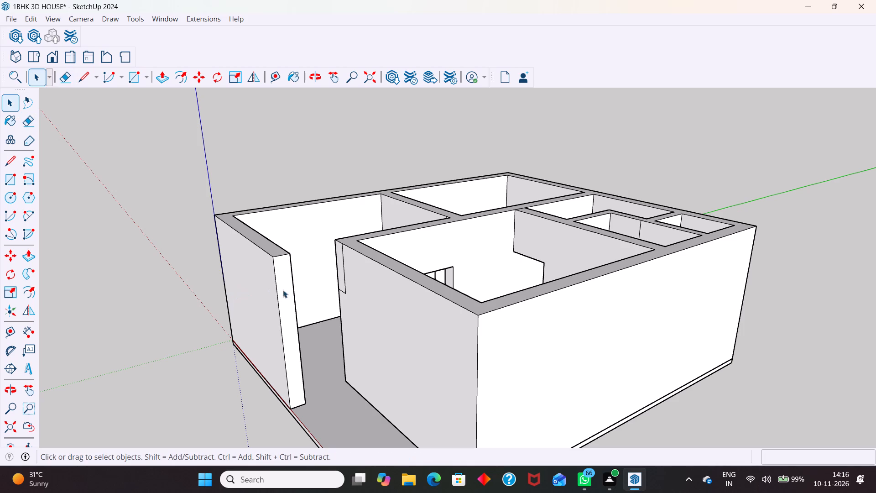
pyautogui.scroll(4, 304, 274)
pyautogui.click(359, 252)
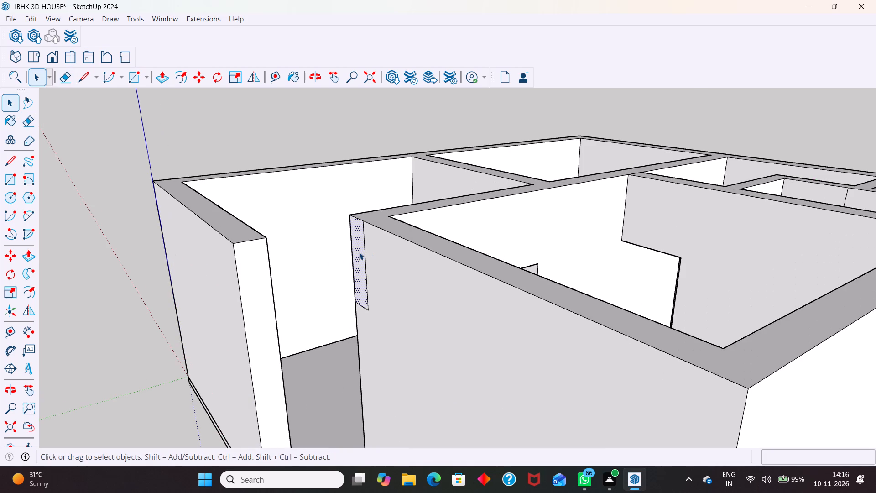
pyautogui.press('p')
pyautogui.moveTo(360, 252); pyautogui.dragTo(266, 247)
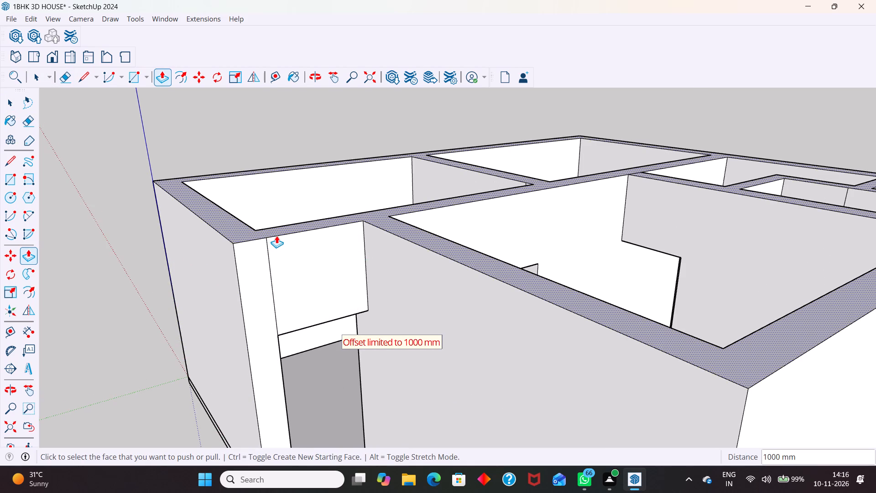
pyautogui.hotkey('ctrl', 'z')
pyautogui.click(355, 229)
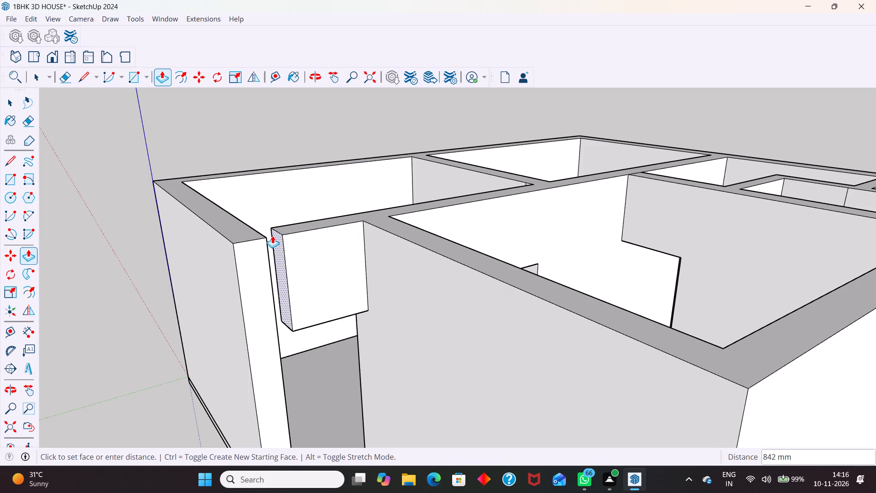
pyautogui.click(268, 237)
pyautogui.press('space')
# Erase the vertical seam where the new entrance bridge meets the wall stub on the porch side.
pyautogui.moveTo(342, 264); pyautogui.dragTo(341, 273, button='middle')
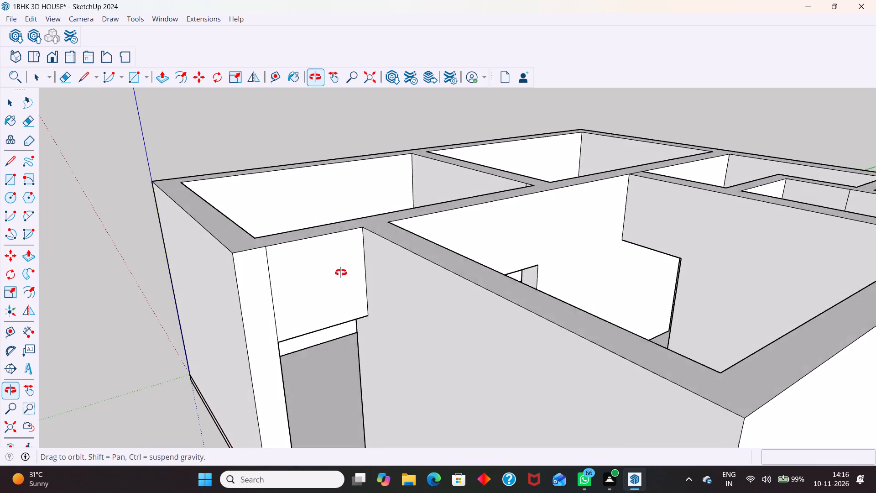
pyautogui.moveTo(341, 273); pyautogui.dragTo(341, 273, button='middle')
pyautogui.moveTo(339, 274); pyautogui.dragTo(296, 302, button='middle')
pyautogui.press('e')
pyautogui.moveTo(247, 301); pyautogui.dragTo(233, 309)
# Erase the leftover vertical seams above the two door openings that meet at the inner corner of the entrance room.
pyautogui.scroll(-10, 241, 224)
pyautogui.moveTo(289, 267); pyautogui.dragTo(293, 381, button='middle')
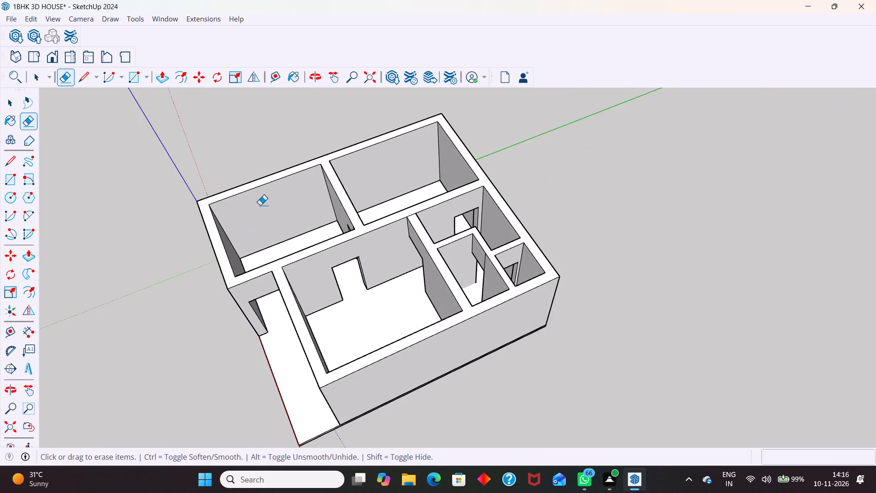
pyautogui.moveTo(267, 217); pyautogui.dragTo(313, 325, button='middle')
pyautogui.scroll(8, 242, 306)
pyautogui.scroll(-10, 228, 256)
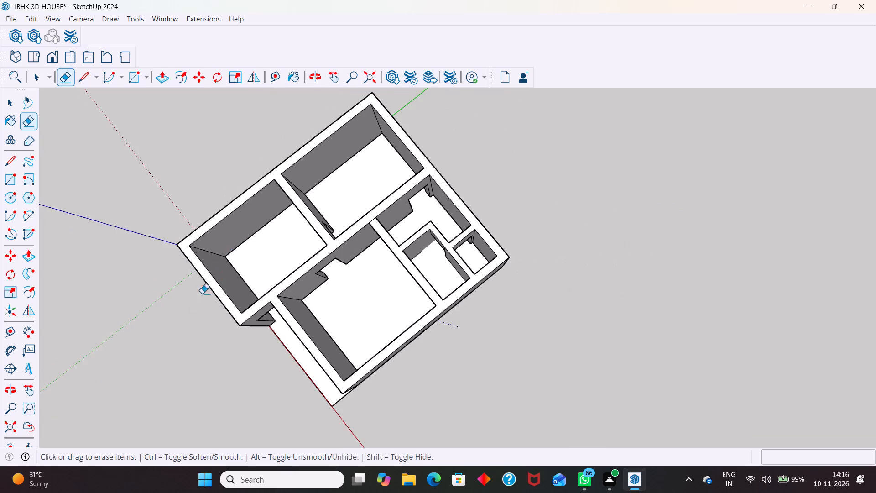
pyautogui.moveTo(216, 339); pyautogui.dragTo(369, 281, button='middle')
pyautogui.scroll(-10, 359, 141)
pyautogui.moveTo(312, 286); pyautogui.dragTo(349, 288, button='middle')
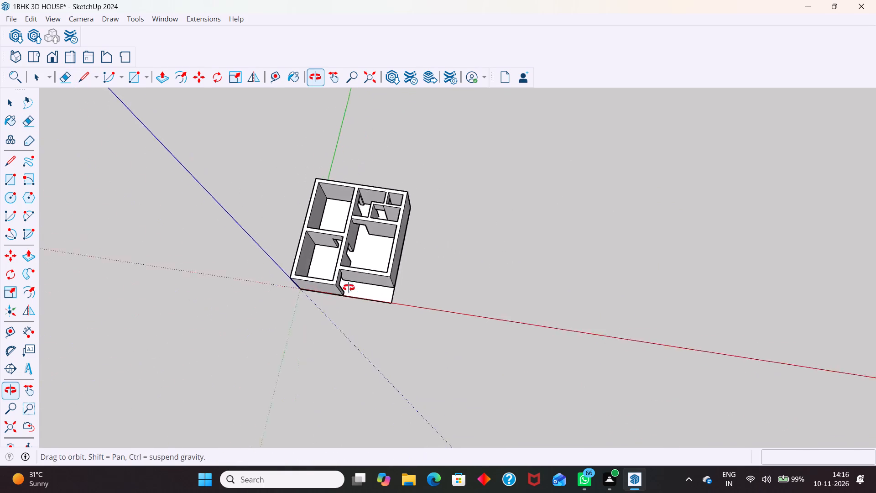
pyautogui.moveTo(349, 288); pyautogui.dragTo(433, 210, button='middle')
pyautogui.moveTo(244, 346); pyautogui.dragTo(386, 314, button='middle')
pyautogui.scroll(5, 372, 344)
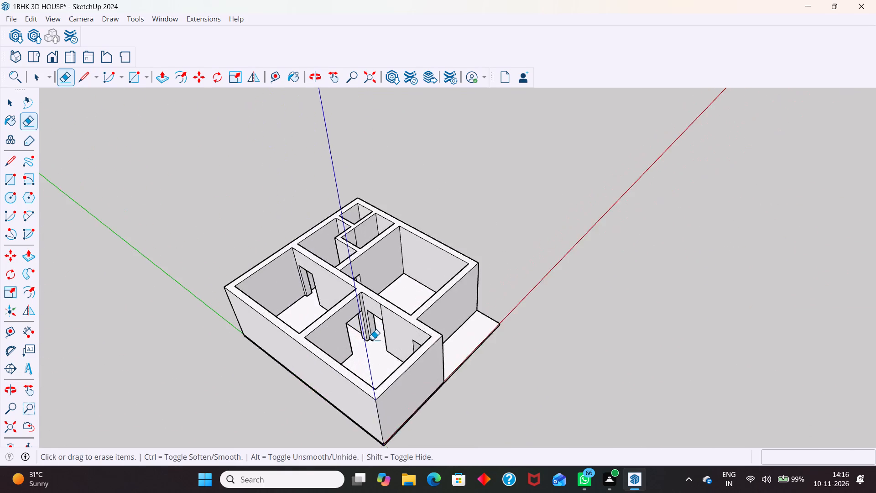
pyautogui.scroll(11, 372, 340)
pyautogui.click(410, 276)
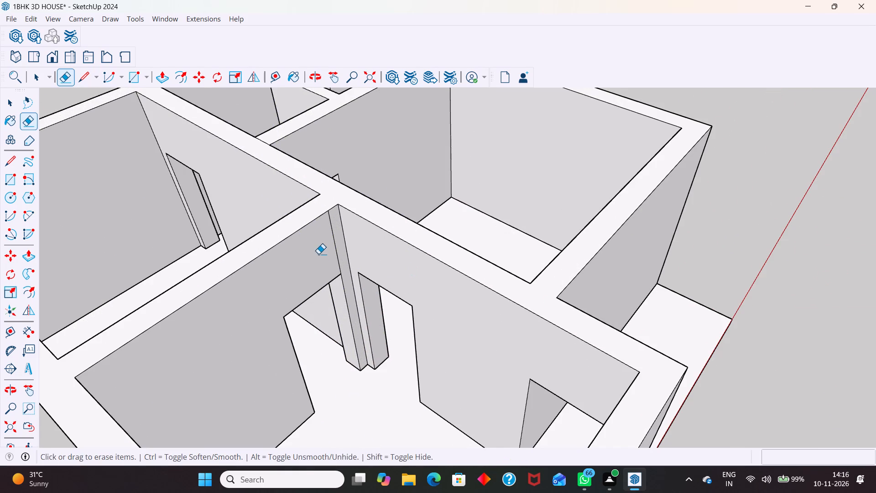
pyautogui.moveTo(337, 241); pyautogui.dragTo(333, 246)
# Examine the walls, bridges and door openings from all sides and from above for remaining seams.
pyautogui.scroll(-11, 334, 224)
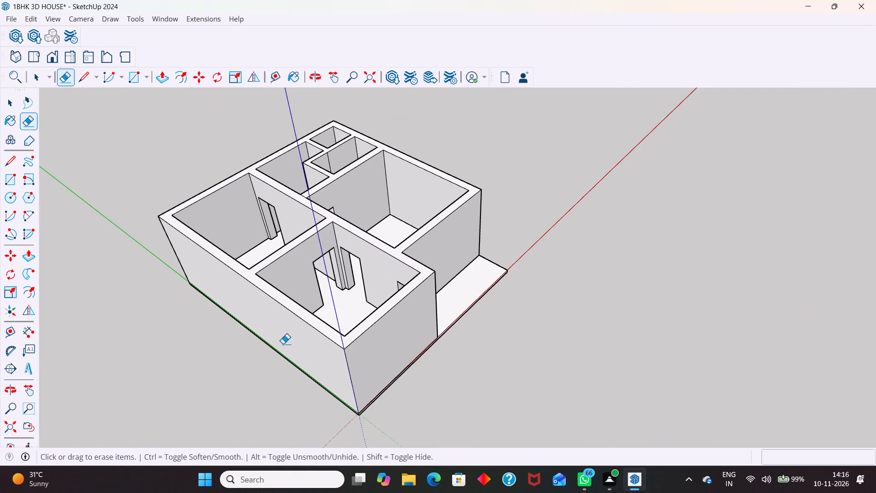
pyautogui.moveTo(303, 372); pyautogui.dragTo(511, 315, button='middle')
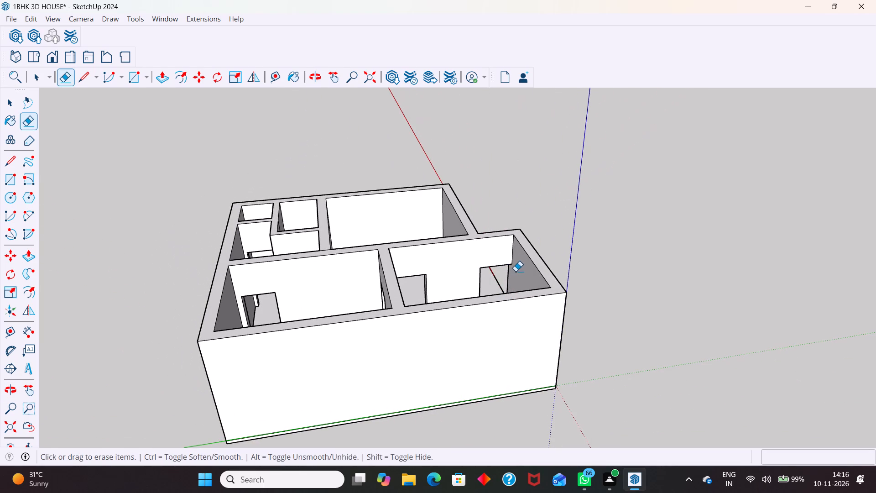
pyautogui.press('space')
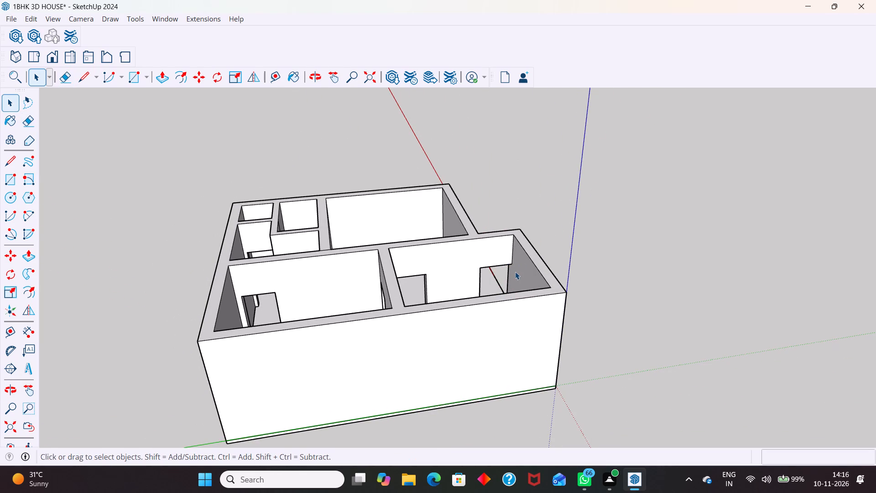
pyautogui.scroll(3, 334, 190)
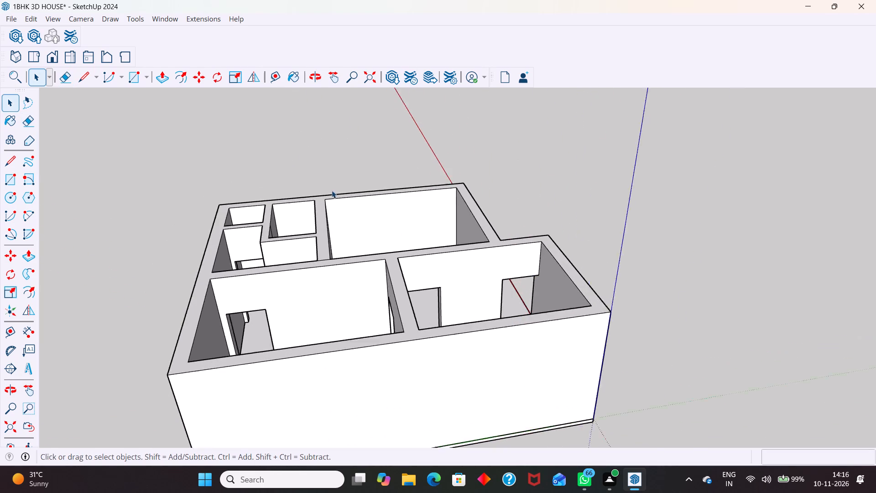
pyautogui.scroll(2, 332, 190)
pyautogui.moveTo(351, 262); pyautogui.dragTo(157, 287, button='middle')
pyautogui.moveTo(433, 318); pyautogui.dragTo(120, 292, button='middle')
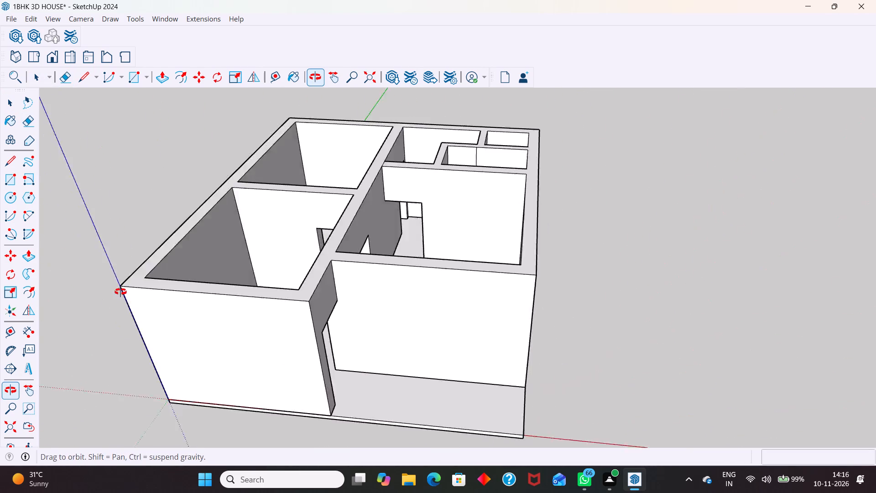
pyautogui.moveTo(120, 292); pyautogui.dragTo(117, 289, button='middle')
pyautogui.moveTo(392, 334); pyautogui.dragTo(261, 316, button='middle')
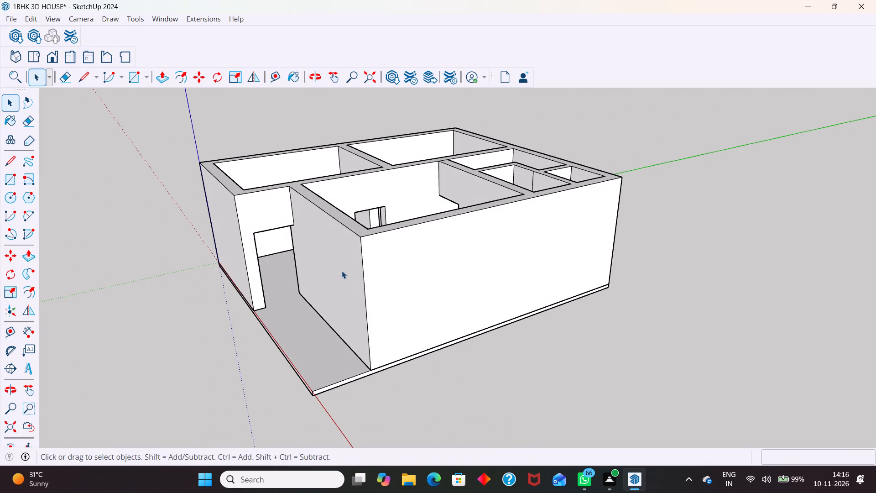
pyautogui.scroll(-3, 345, 283)
pyautogui.moveTo(366, 305); pyautogui.dragTo(483, 330, button='middle')
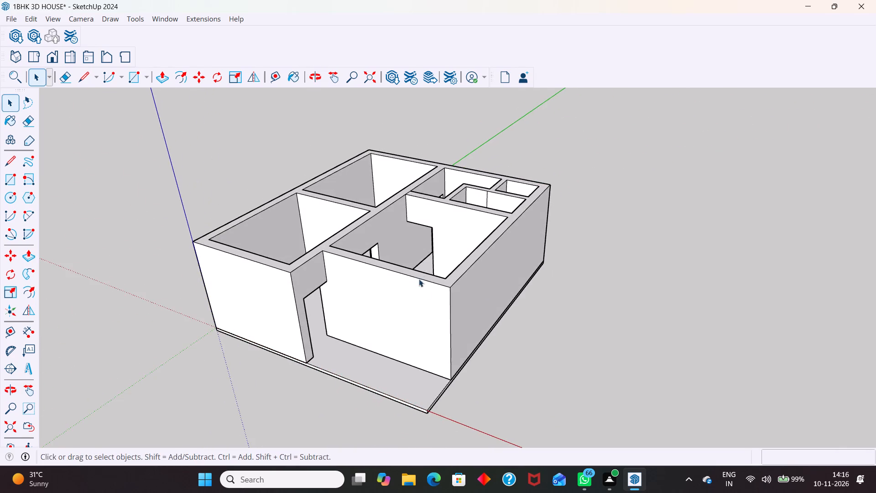
pyautogui.moveTo(419, 282); pyautogui.dragTo(443, 392, button='middle')
pyautogui.scroll(5, 487, 213)
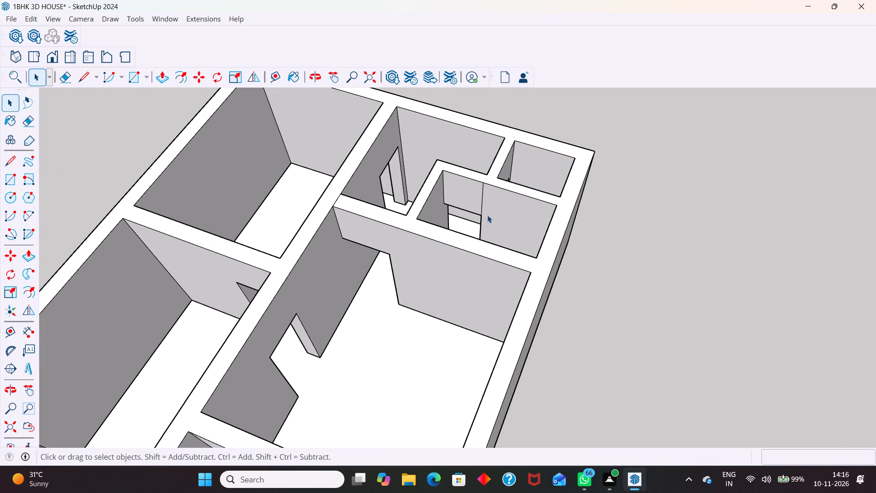
pyautogui.moveTo(454, 223); pyautogui.dragTo(482, 216, button='middle')
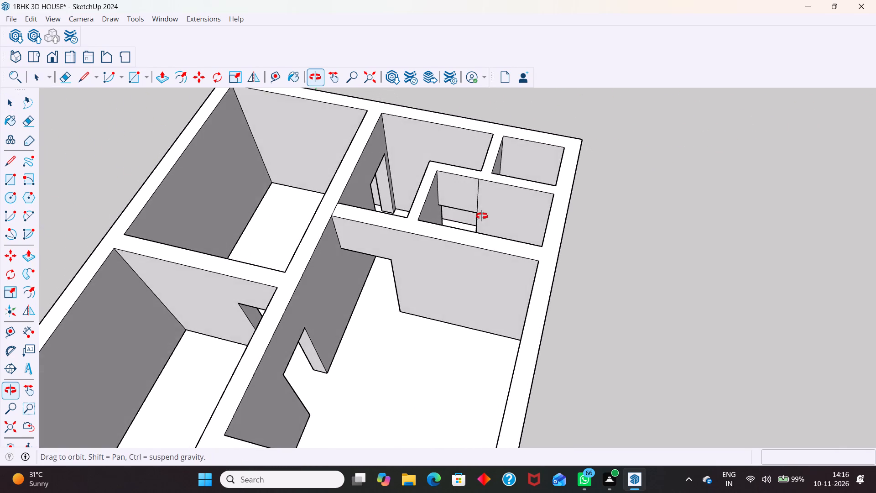
pyautogui.moveTo(482, 216); pyautogui.dragTo(553, 229, button='middle')
pyautogui.moveTo(403, 215); pyautogui.dragTo(502, 180, button='middle')
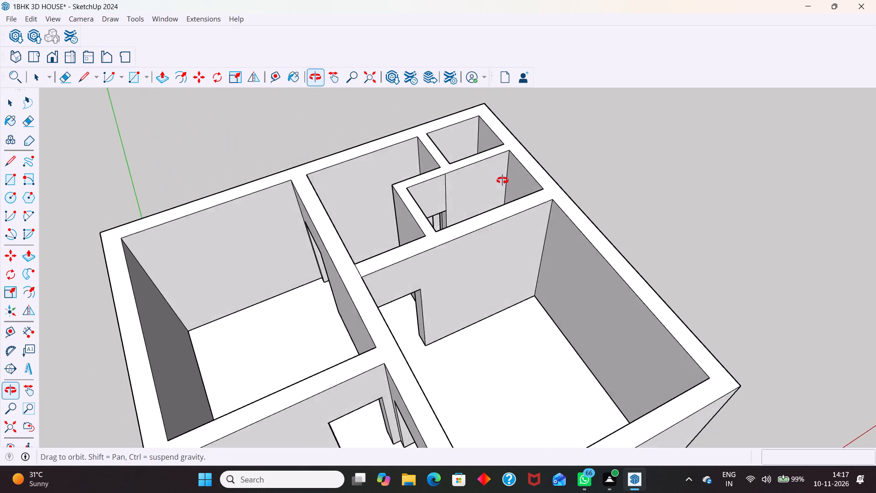
pyautogui.moveTo(502, 180); pyautogui.dragTo(422, 219, button='middle')
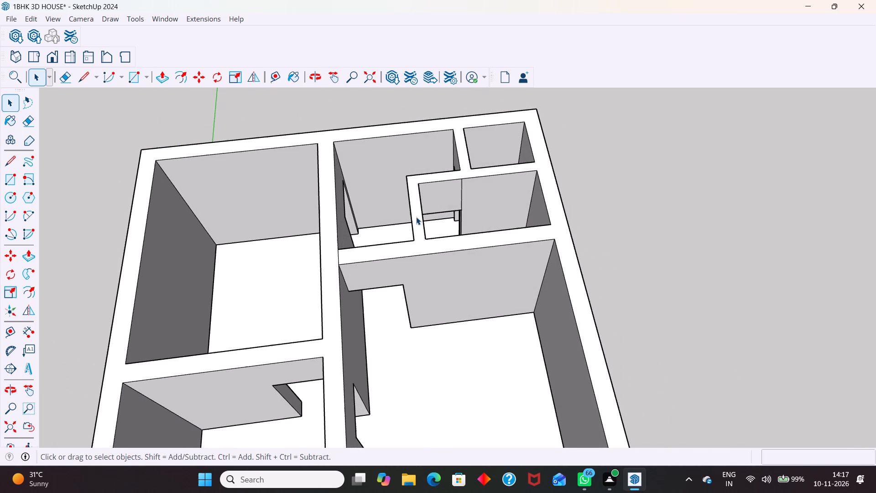
pyautogui.scroll(-8, 297, 197)
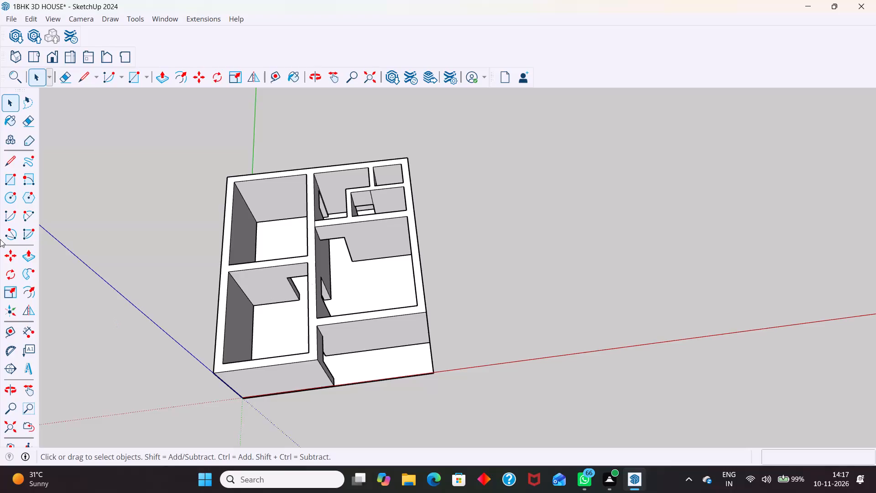
# Unhide all hidden door and window symbols of the floor plan.
pyautogui.click(35, 16)
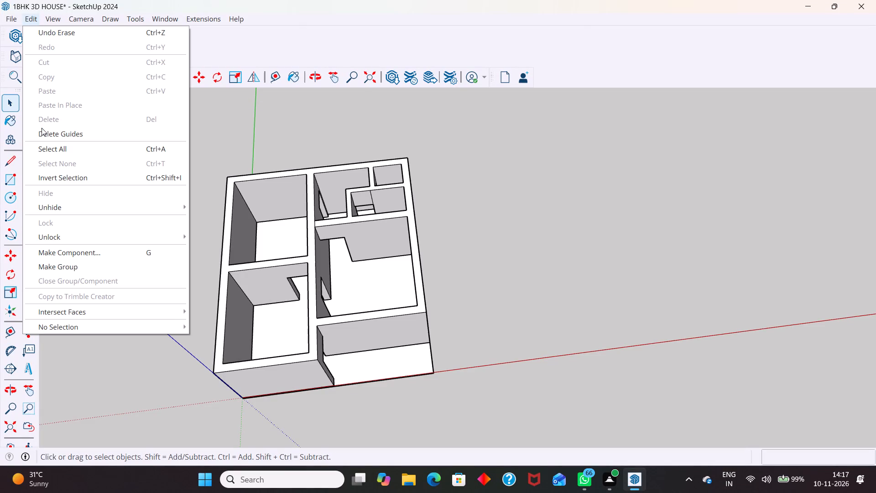
pyautogui.click(53, 206)
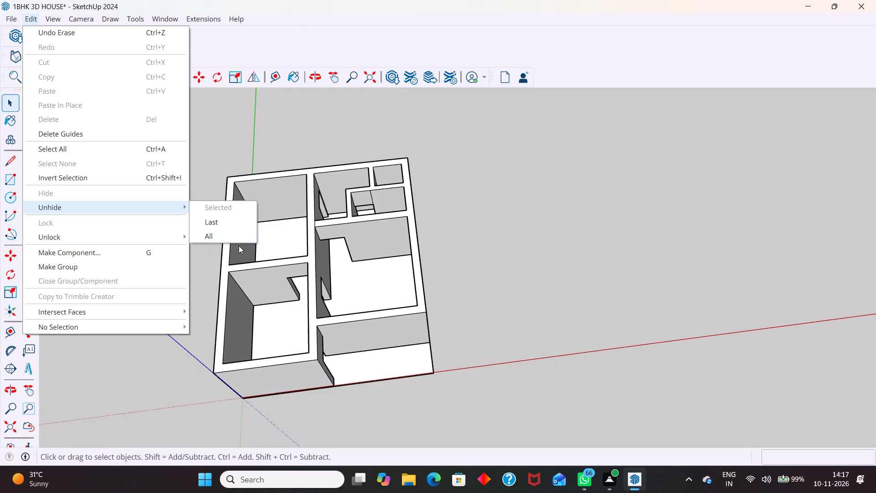
pyautogui.click(228, 237)
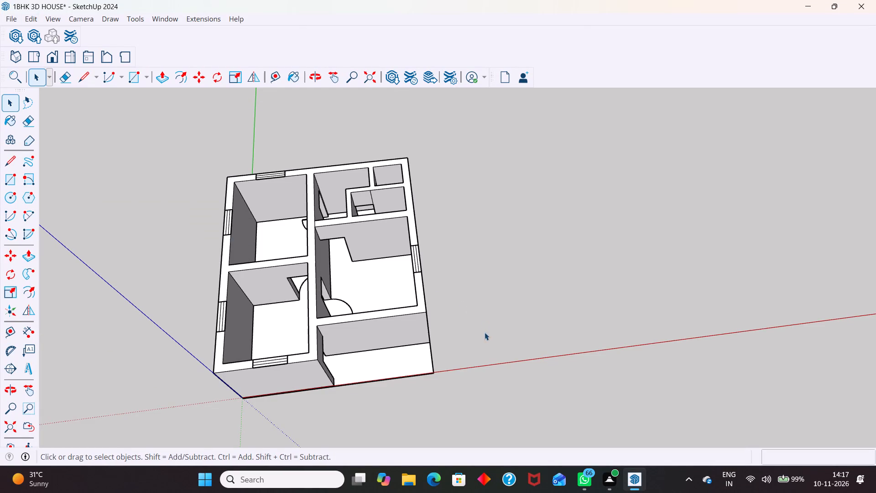
# Select the window symbol on the outer wall of the room beside the porch and examine its placement around the model.
pyautogui.moveTo(465, 355); pyautogui.dragTo(274, 283, button='middle')
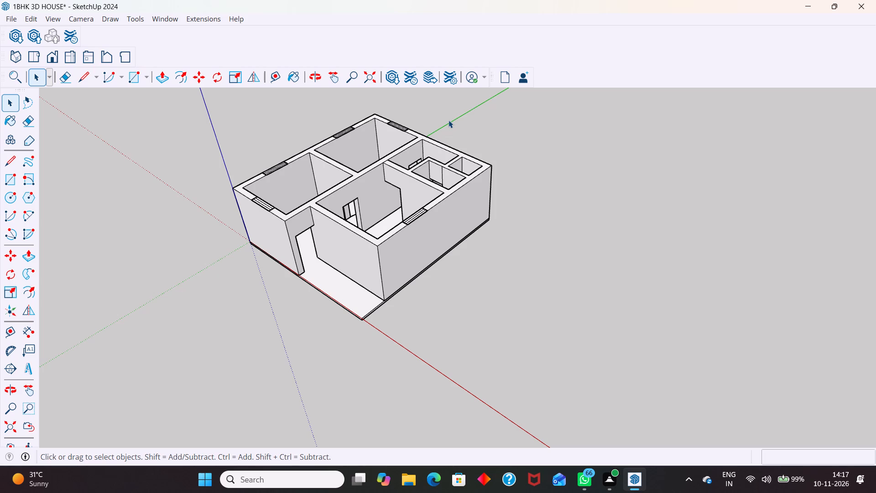
pyautogui.scroll(8, 409, 171)
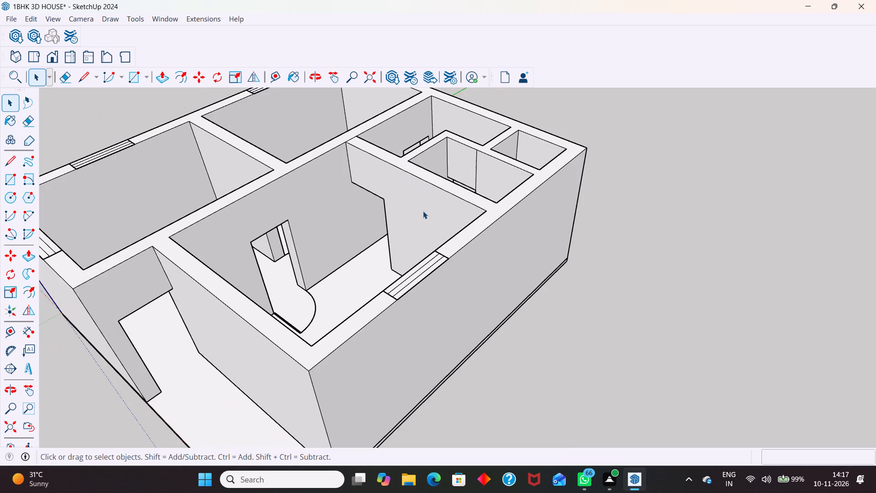
pyautogui.moveTo(403, 241); pyautogui.dragTo(317, 239, button='middle')
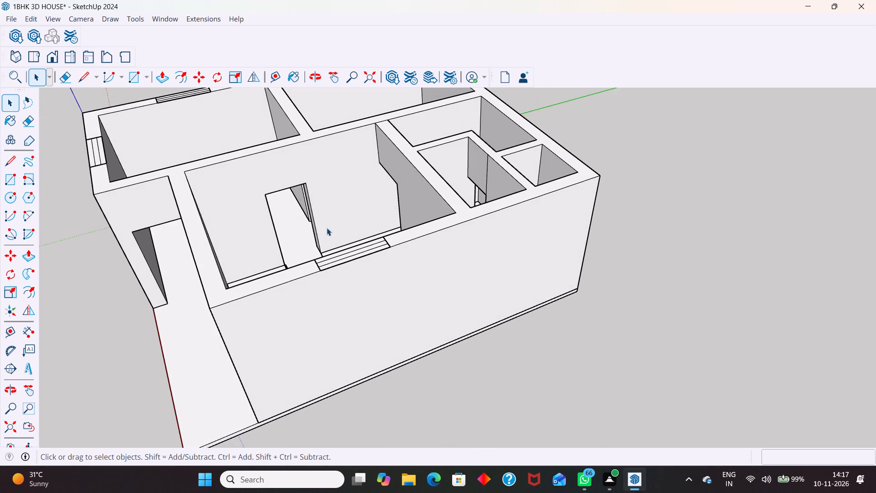
pyautogui.click(333, 264)
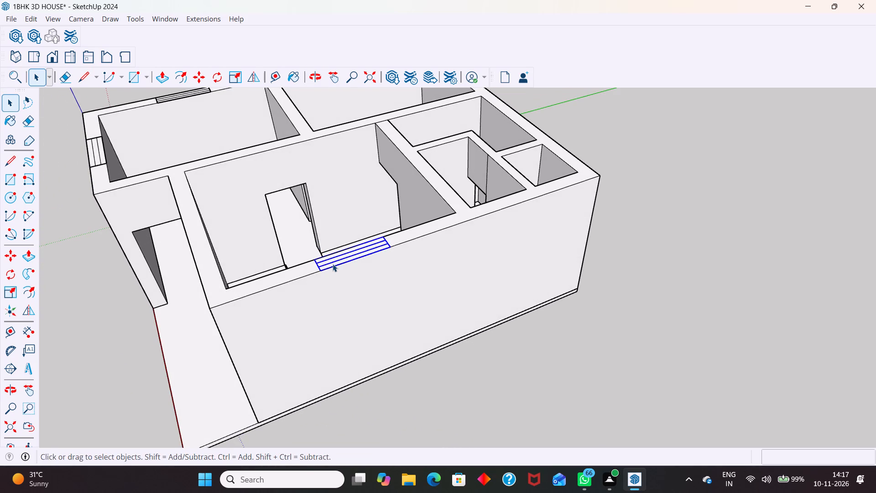
pyautogui.moveTo(356, 344); pyautogui.dragTo(329, 285, button='middle')
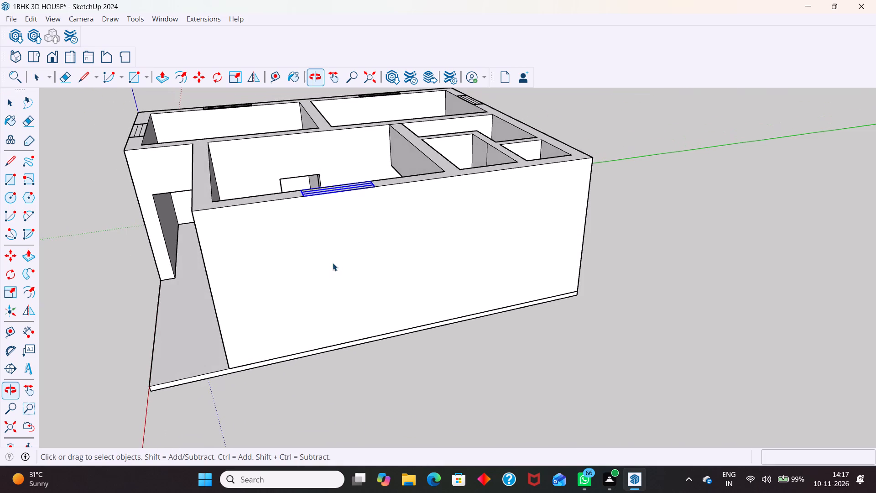
pyautogui.scroll(-4, 371, 269)
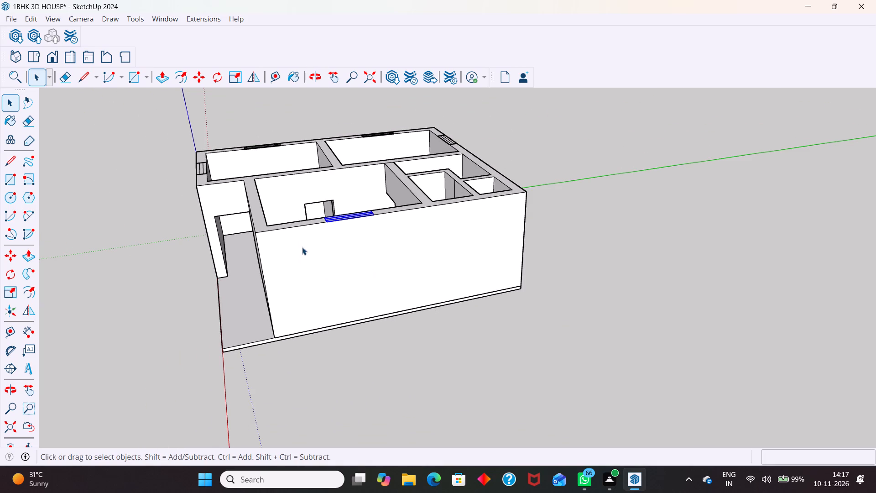
pyautogui.moveTo(298, 246); pyautogui.dragTo(302, 375, button='middle')
pyautogui.moveTo(400, 254); pyautogui.dragTo(402, 308, button='middle')
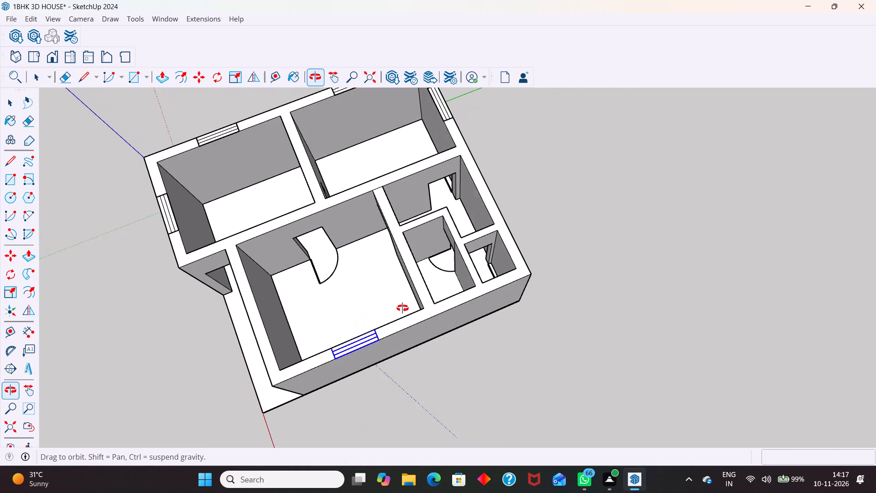
pyautogui.moveTo(402, 308); pyautogui.dragTo(402, 309, button='middle')
pyautogui.scroll(-6, 489, 241)
pyautogui.moveTo(383, 287); pyautogui.dragTo(462, 245, button='middle')
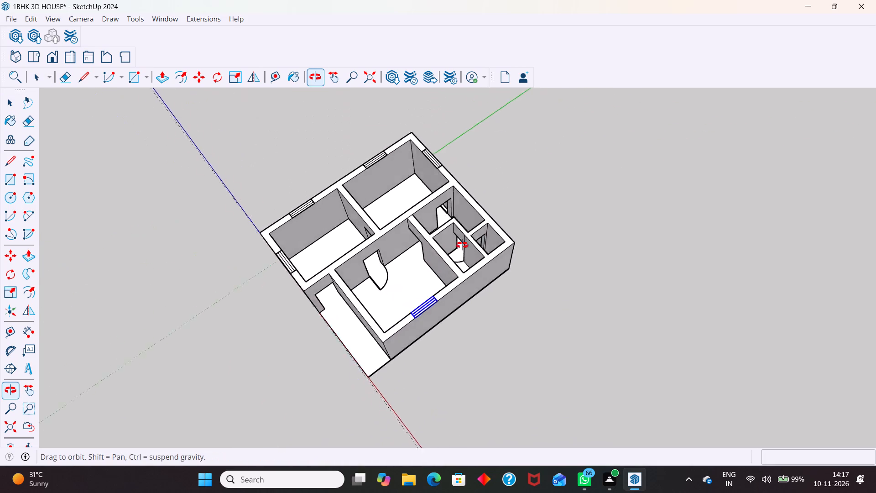
pyautogui.moveTo(462, 245); pyautogui.dragTo(506, 153, button='middle')
pyautogui.moveTo(438, 247); pyautogui.dragTo(495, 163, button='middle')
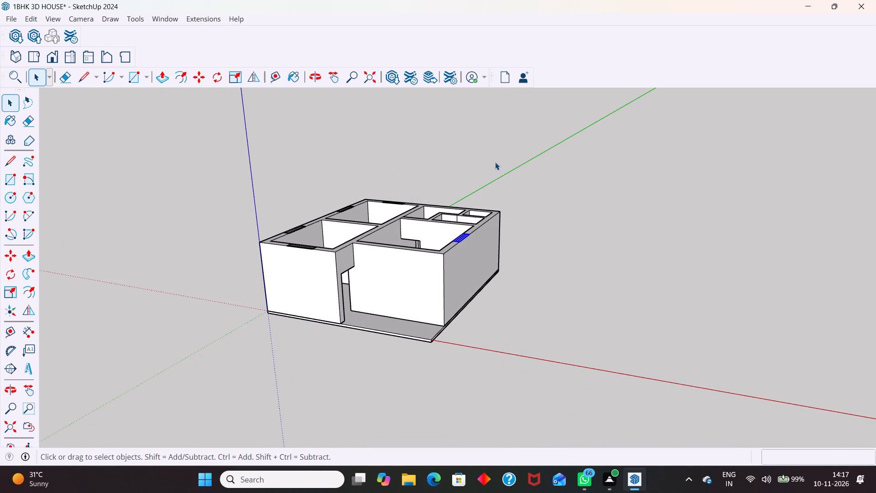
pyautogui.scroll(-3, 478, 205)
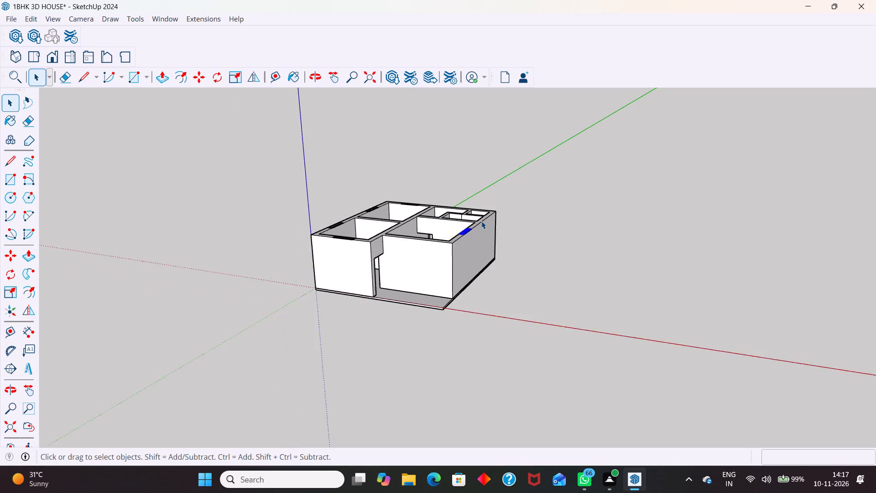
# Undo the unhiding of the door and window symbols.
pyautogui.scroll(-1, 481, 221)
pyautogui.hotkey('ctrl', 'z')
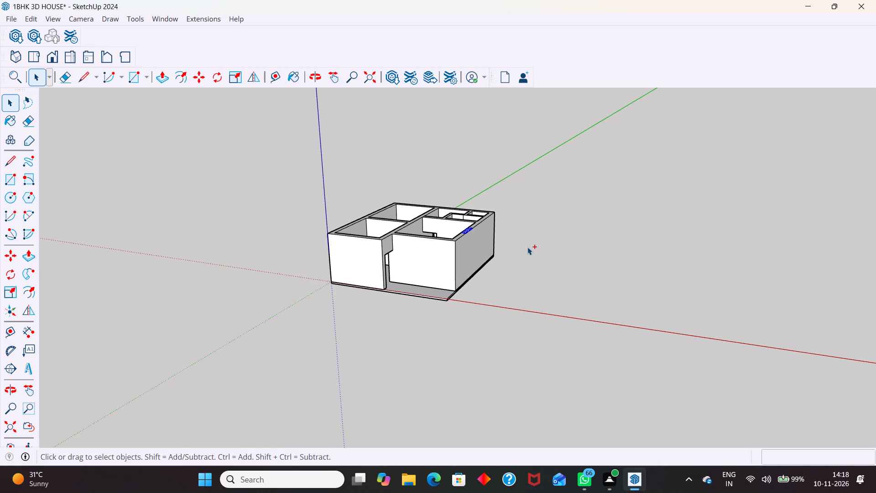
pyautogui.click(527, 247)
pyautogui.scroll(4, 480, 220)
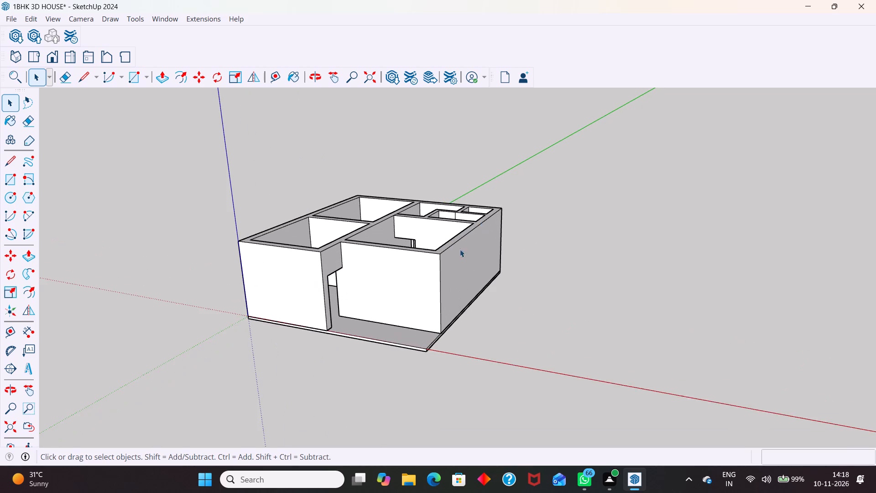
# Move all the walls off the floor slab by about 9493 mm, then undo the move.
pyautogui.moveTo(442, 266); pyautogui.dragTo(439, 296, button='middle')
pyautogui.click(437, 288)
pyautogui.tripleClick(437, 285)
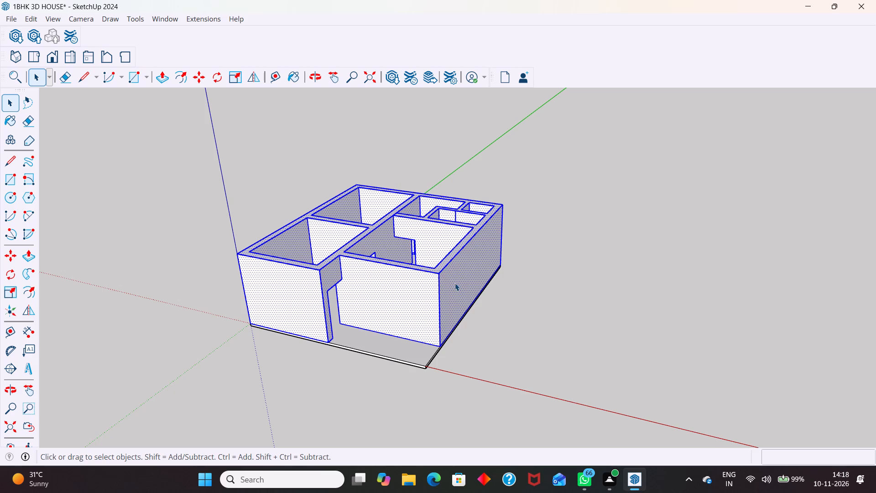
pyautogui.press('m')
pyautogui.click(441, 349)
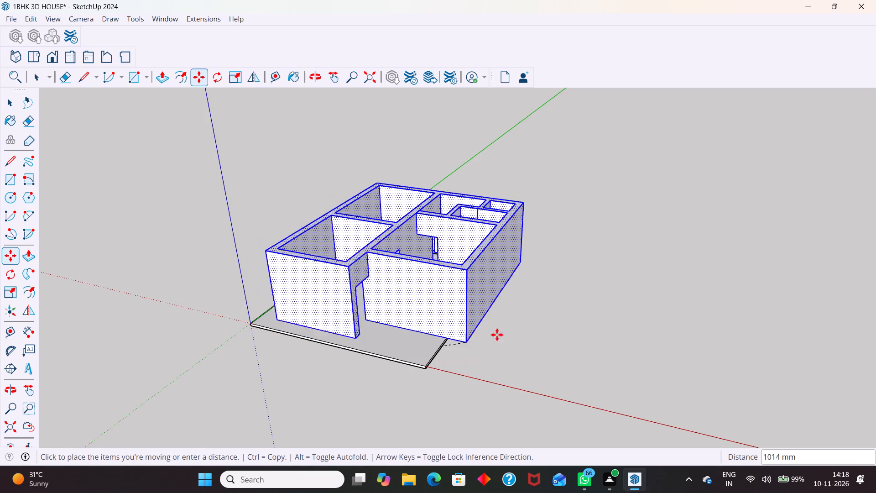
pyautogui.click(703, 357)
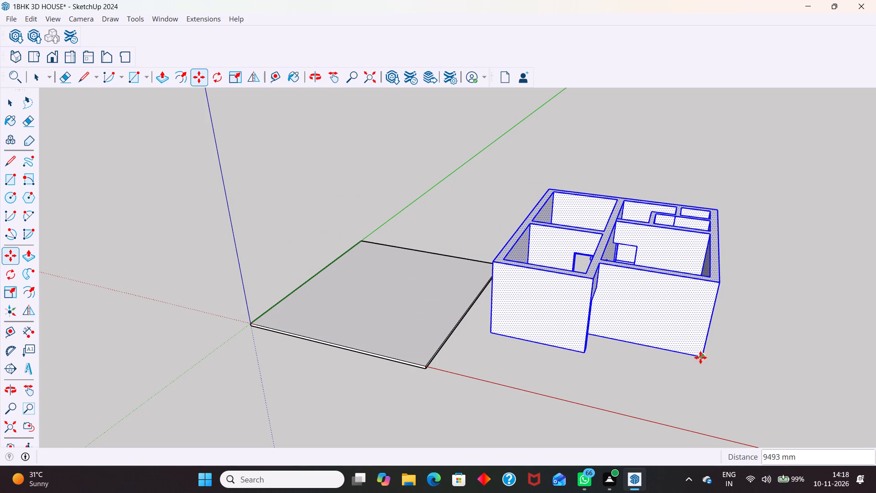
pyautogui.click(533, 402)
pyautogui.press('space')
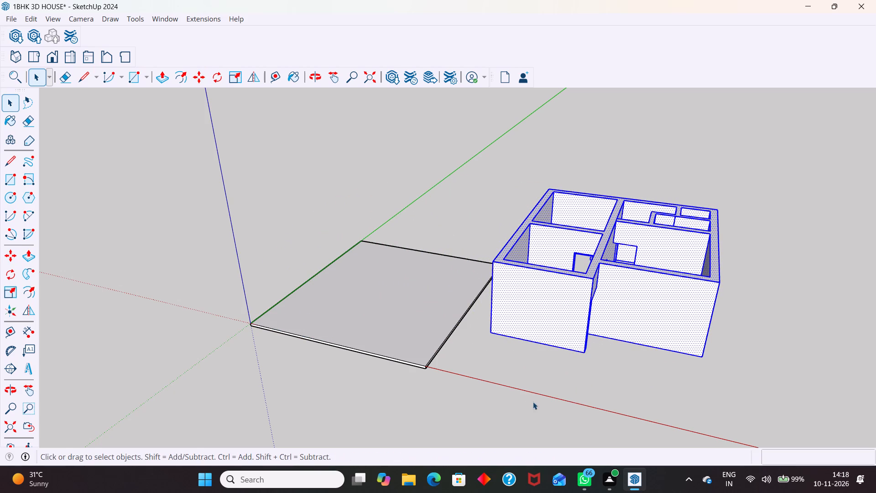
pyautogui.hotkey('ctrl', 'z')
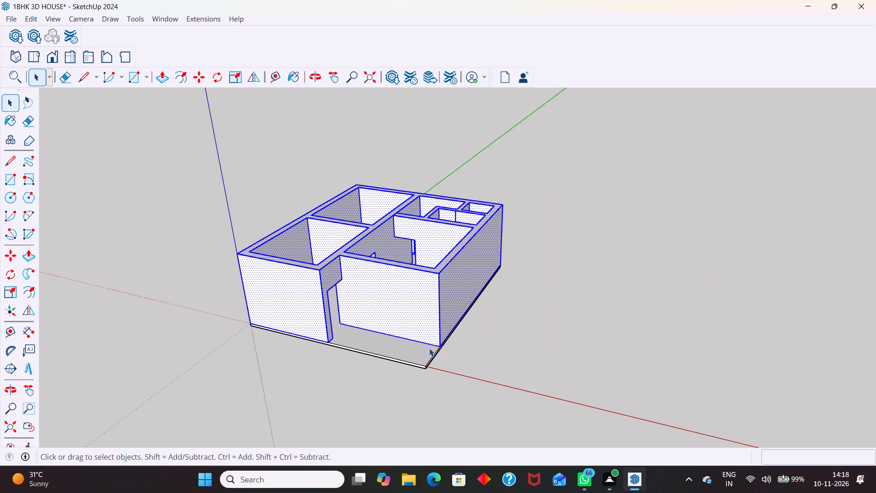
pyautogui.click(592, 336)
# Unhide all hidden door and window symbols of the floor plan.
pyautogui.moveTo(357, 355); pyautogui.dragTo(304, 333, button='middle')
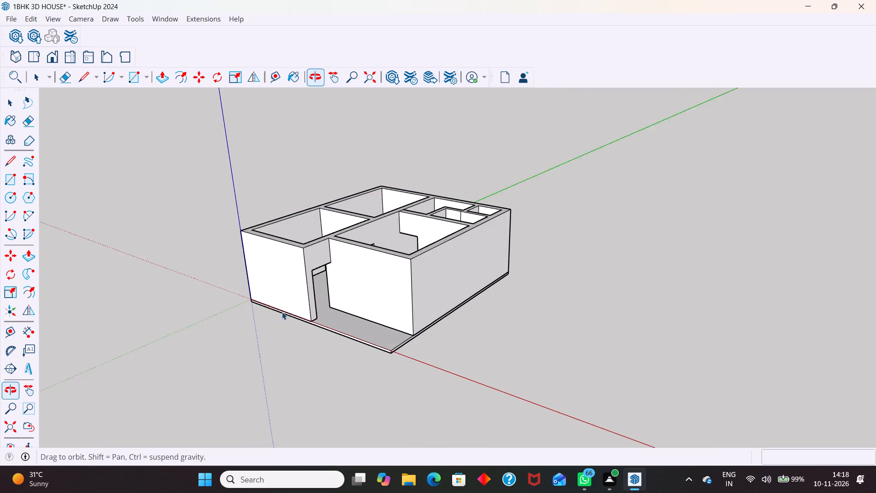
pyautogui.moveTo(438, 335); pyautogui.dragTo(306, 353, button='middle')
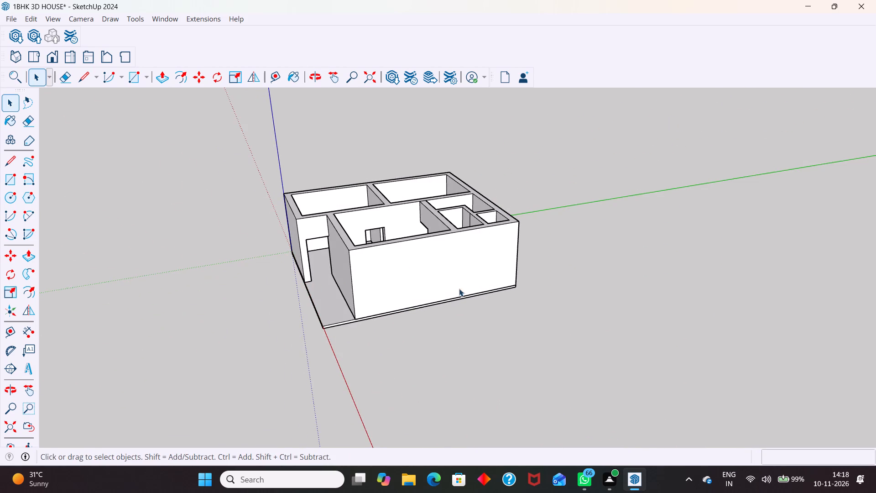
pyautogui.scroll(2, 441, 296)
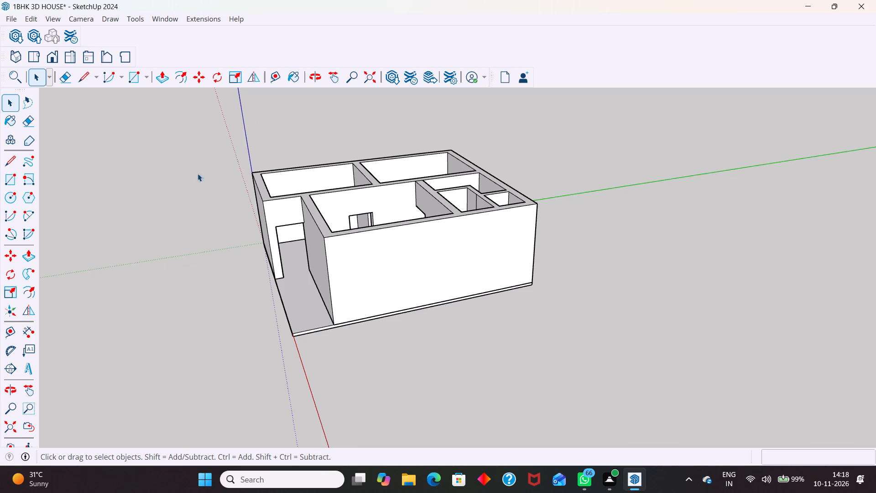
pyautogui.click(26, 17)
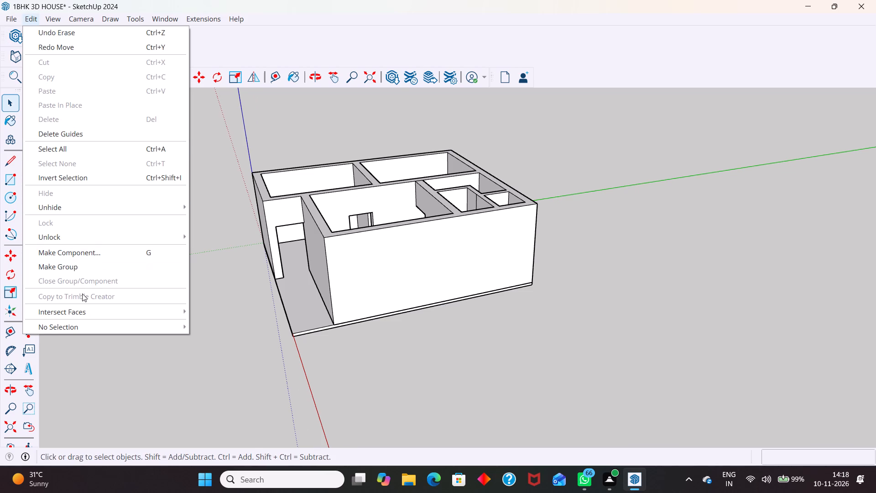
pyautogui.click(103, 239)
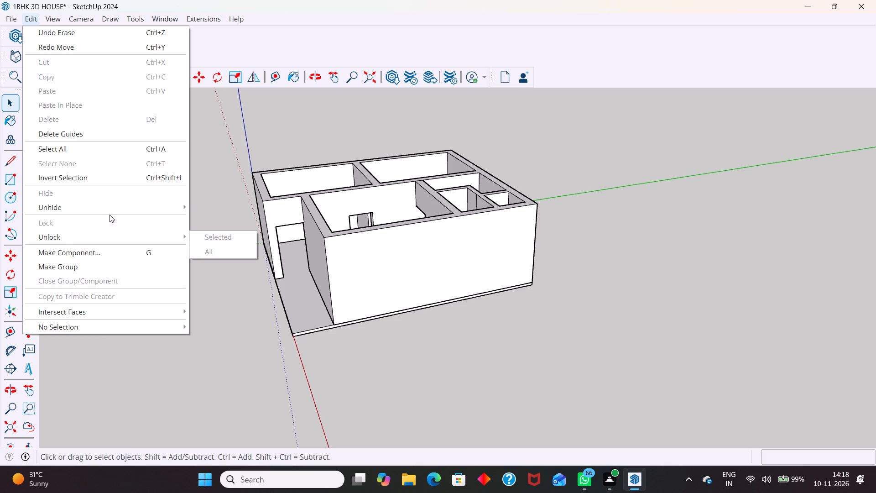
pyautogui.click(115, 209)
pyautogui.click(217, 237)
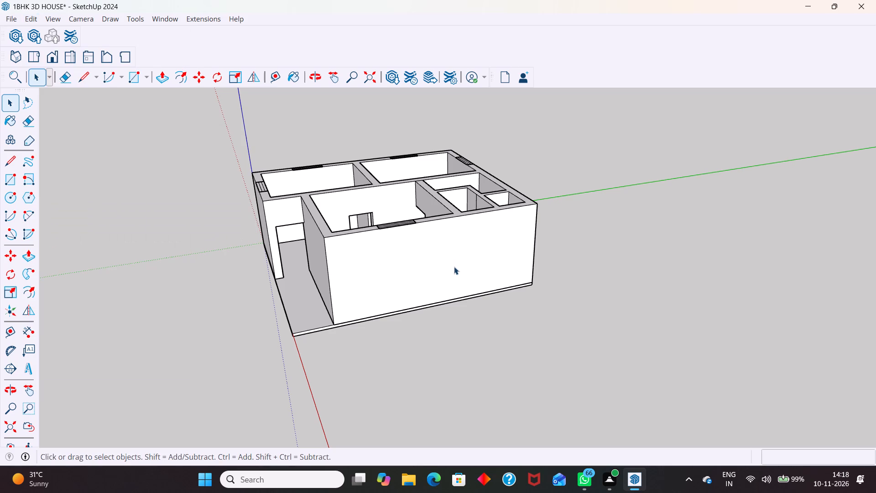
# Show the Styles tools and turn on X-ray display for the model's faces.
pyautogui.moveTo(458, 278); pyautogui.dragTo(443, 309, button='middle')
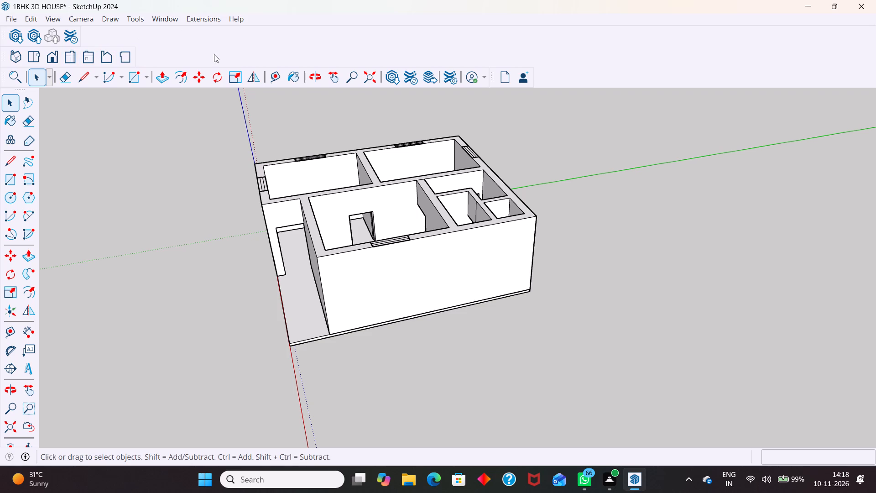
pyautogui.rightClick(235, 49)
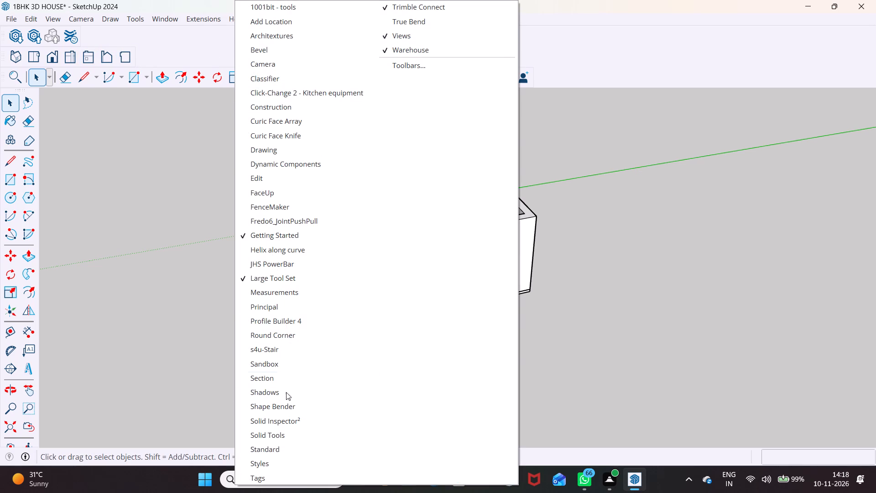
pyautogui.click(255, 462)
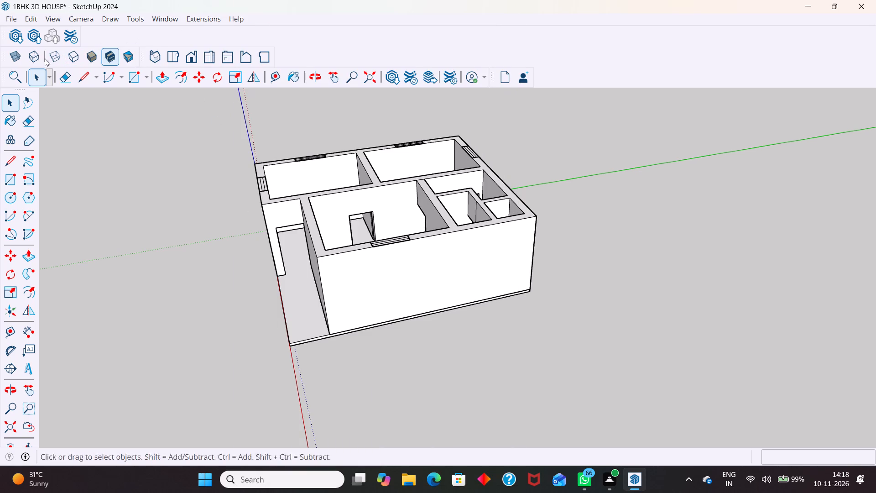
pyautogui.click(16, 52)
# Enable the 1001bit tools set for creating wall openings.
pyautogui.scroll(2, 425, 347)
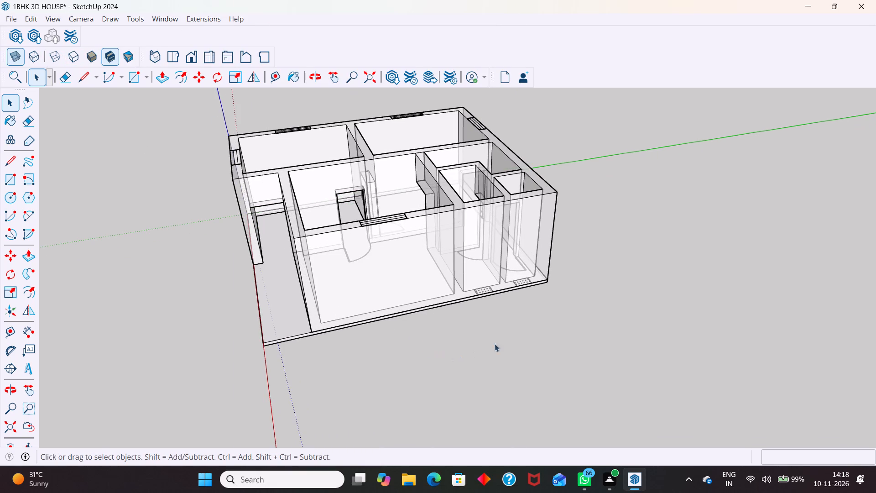
pyautogui.moveTo(541, 309); pyautogui.dragTo(469, 300, button='middle')
pyautogui.scroll(5, 469, 291)
pyautogui.scroll(-3, 476, 319)
pyautogui.rightClick(601, 44)
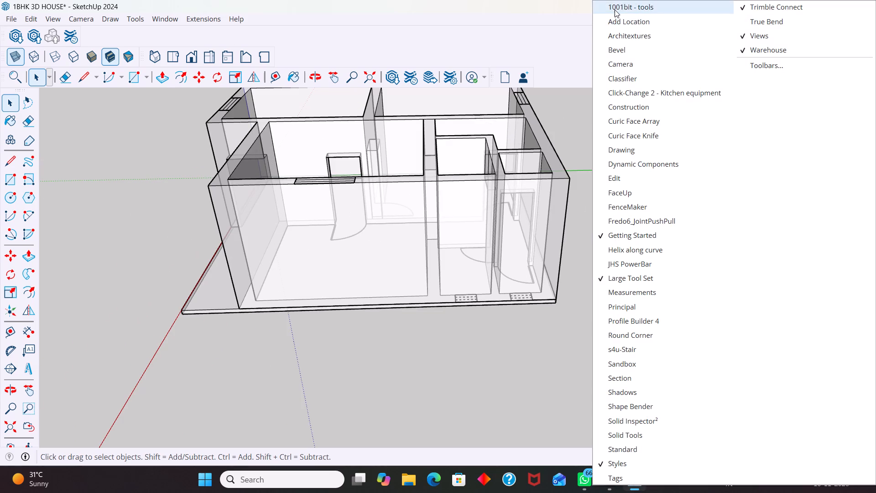
pyautogui.click(615, 9)
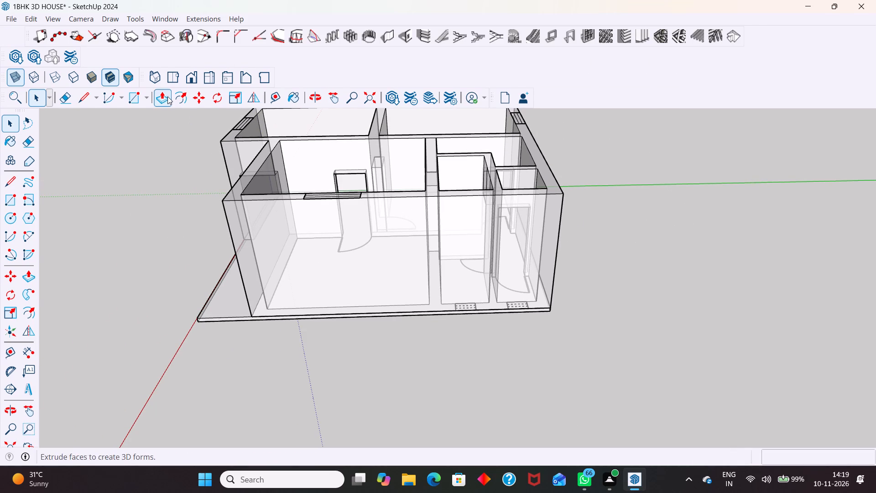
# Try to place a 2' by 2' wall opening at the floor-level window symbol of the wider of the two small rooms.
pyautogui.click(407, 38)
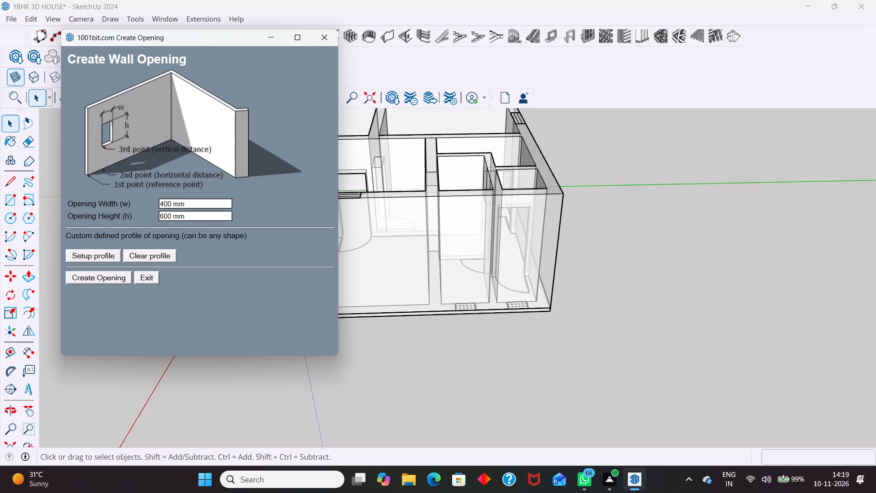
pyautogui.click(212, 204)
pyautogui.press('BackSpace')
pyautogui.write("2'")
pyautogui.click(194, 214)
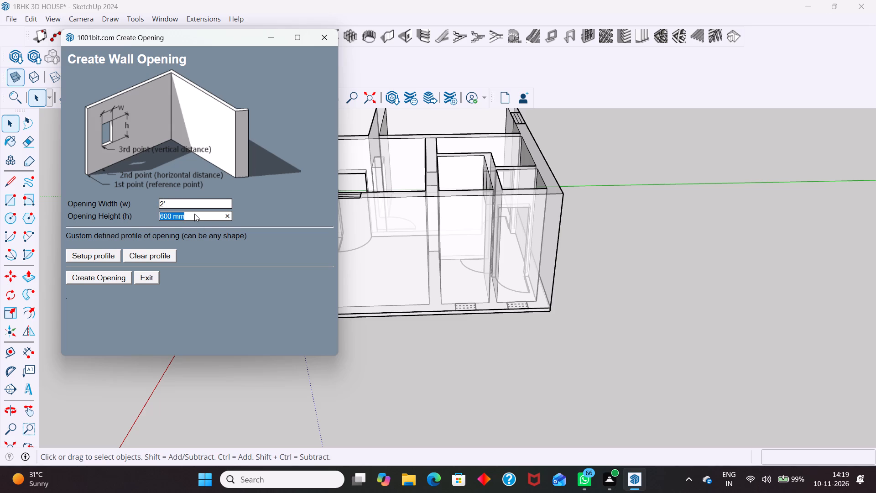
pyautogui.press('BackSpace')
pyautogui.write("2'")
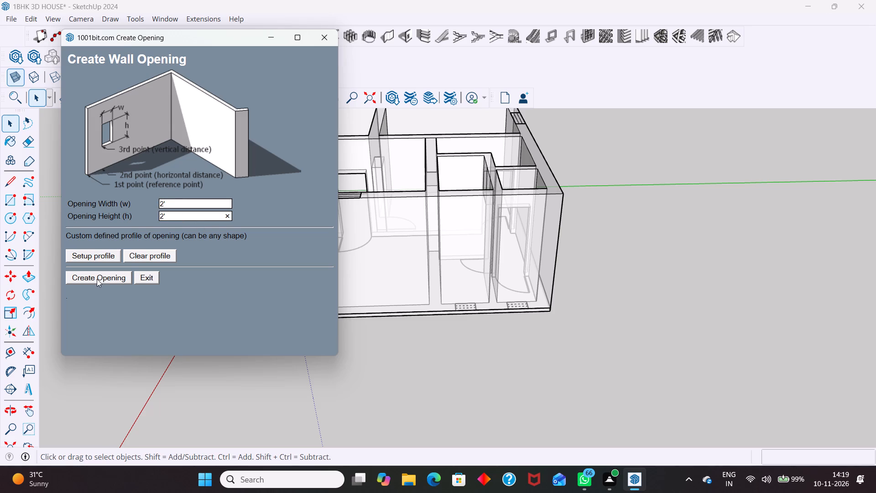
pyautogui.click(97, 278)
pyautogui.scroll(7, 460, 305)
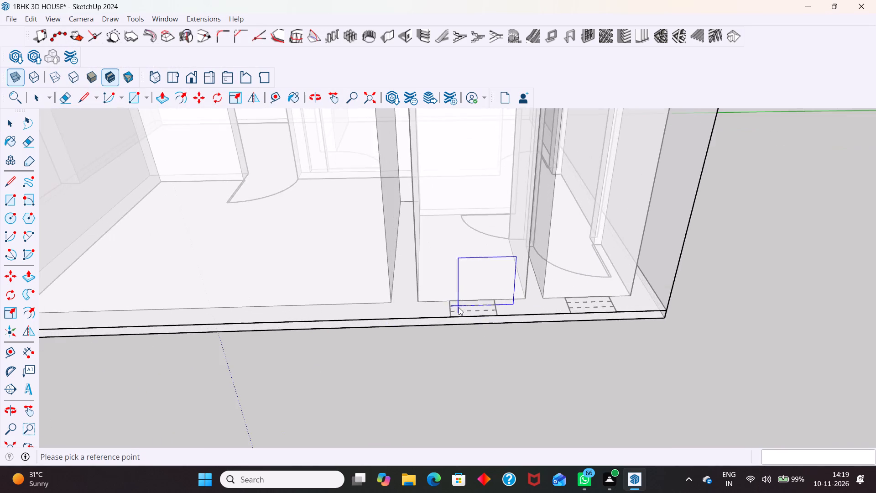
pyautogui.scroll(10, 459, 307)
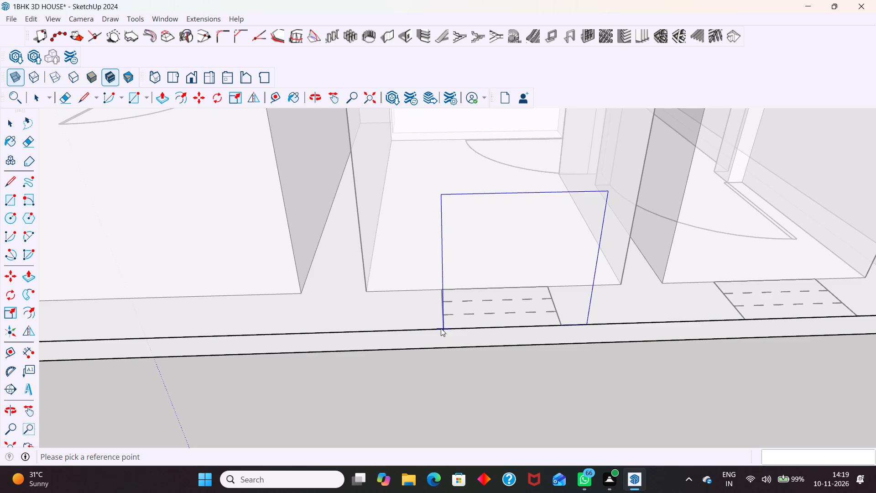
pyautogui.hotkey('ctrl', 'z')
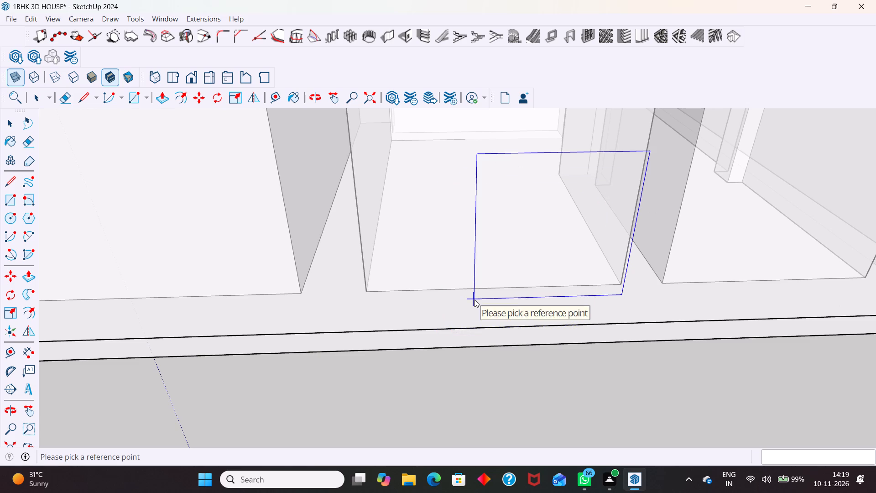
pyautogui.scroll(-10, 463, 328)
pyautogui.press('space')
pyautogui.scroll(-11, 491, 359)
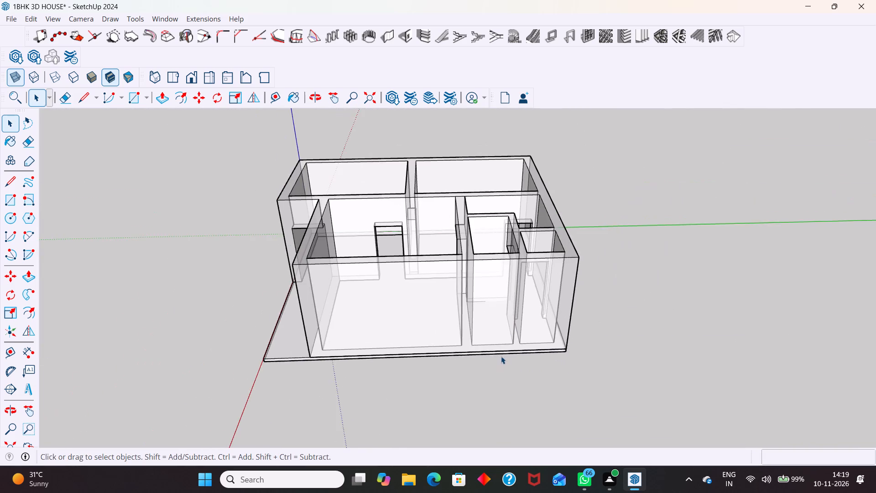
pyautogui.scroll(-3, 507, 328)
# Unhide all hidden door and window symbols of the floor plan.
pyautogui.click(224, 226)
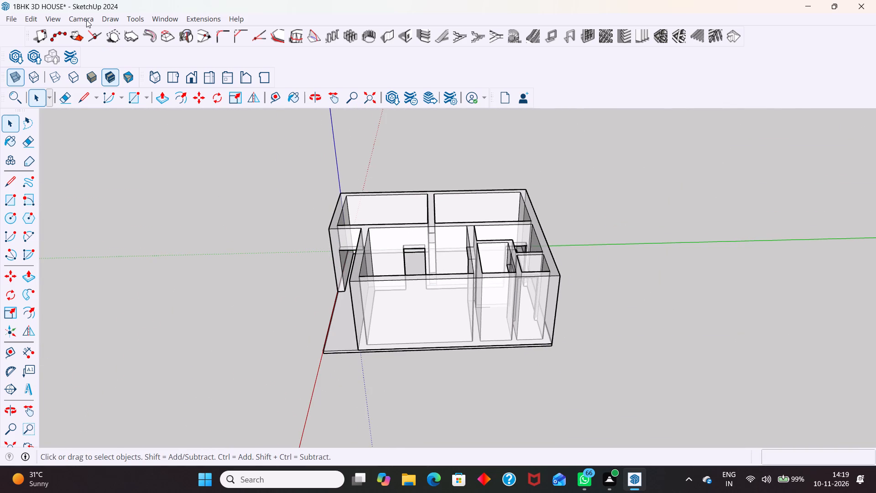
pyautogui.click(24, 18)
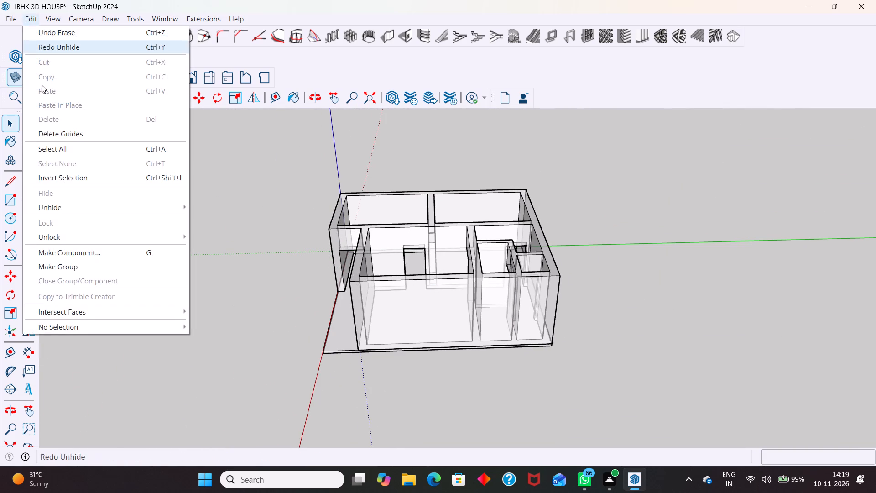
pyautogui.click(71, 208)
pyautogui.click(210, 235)
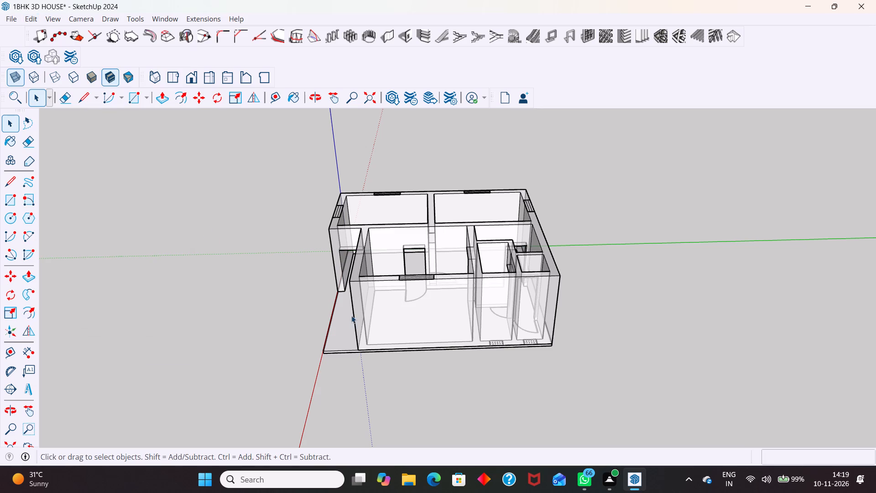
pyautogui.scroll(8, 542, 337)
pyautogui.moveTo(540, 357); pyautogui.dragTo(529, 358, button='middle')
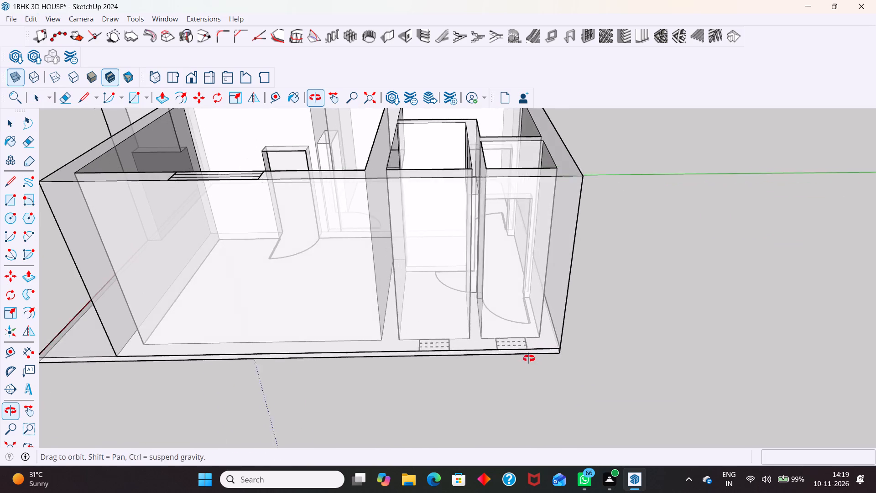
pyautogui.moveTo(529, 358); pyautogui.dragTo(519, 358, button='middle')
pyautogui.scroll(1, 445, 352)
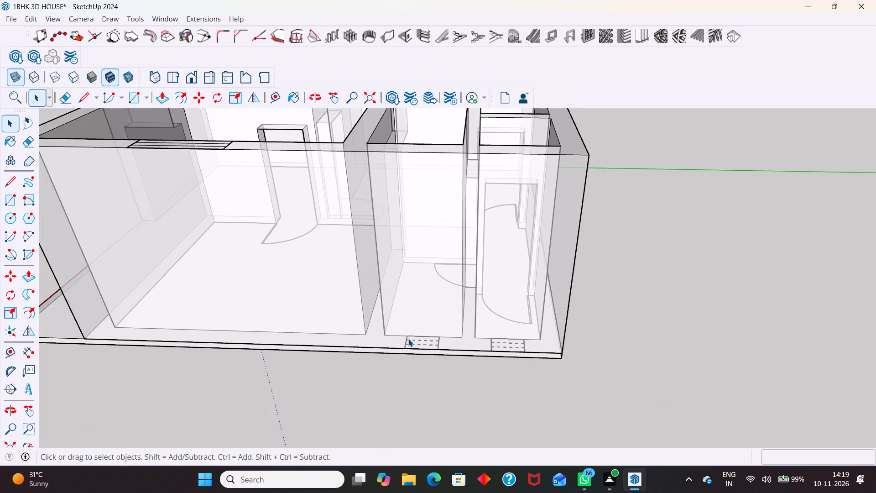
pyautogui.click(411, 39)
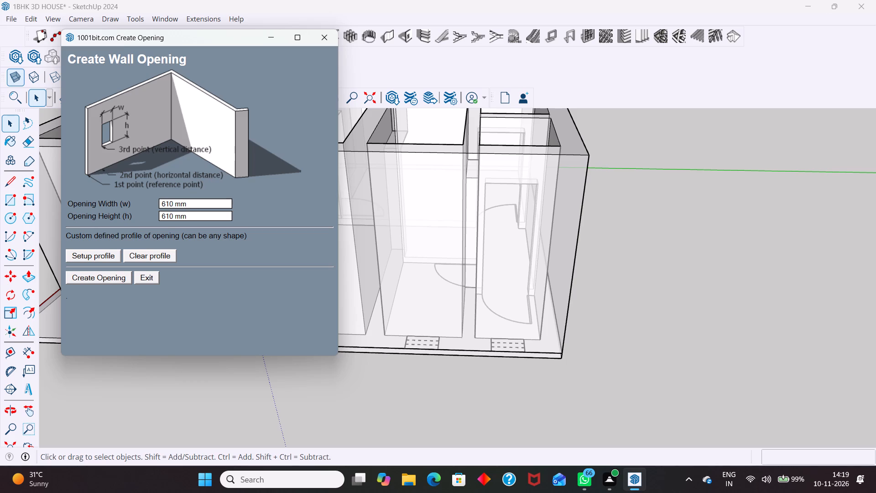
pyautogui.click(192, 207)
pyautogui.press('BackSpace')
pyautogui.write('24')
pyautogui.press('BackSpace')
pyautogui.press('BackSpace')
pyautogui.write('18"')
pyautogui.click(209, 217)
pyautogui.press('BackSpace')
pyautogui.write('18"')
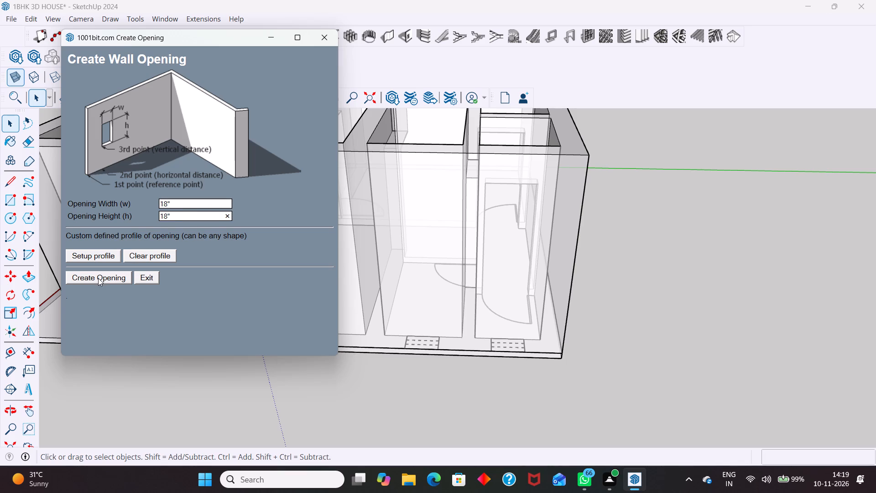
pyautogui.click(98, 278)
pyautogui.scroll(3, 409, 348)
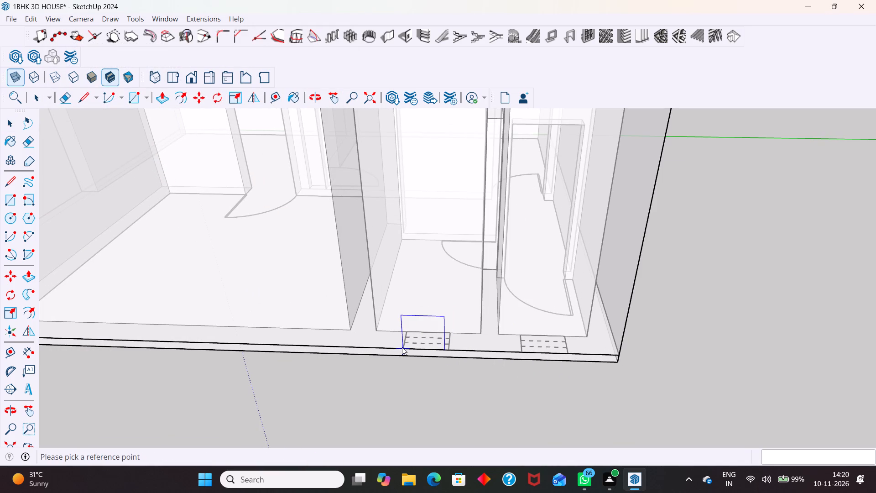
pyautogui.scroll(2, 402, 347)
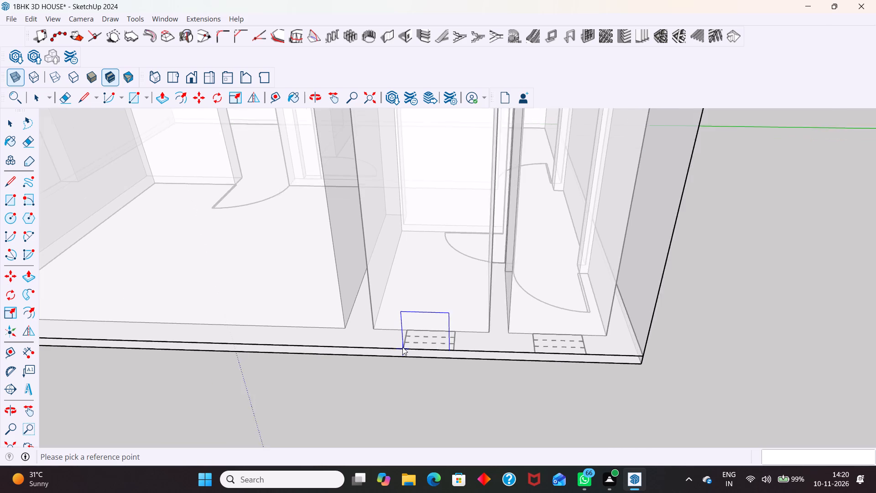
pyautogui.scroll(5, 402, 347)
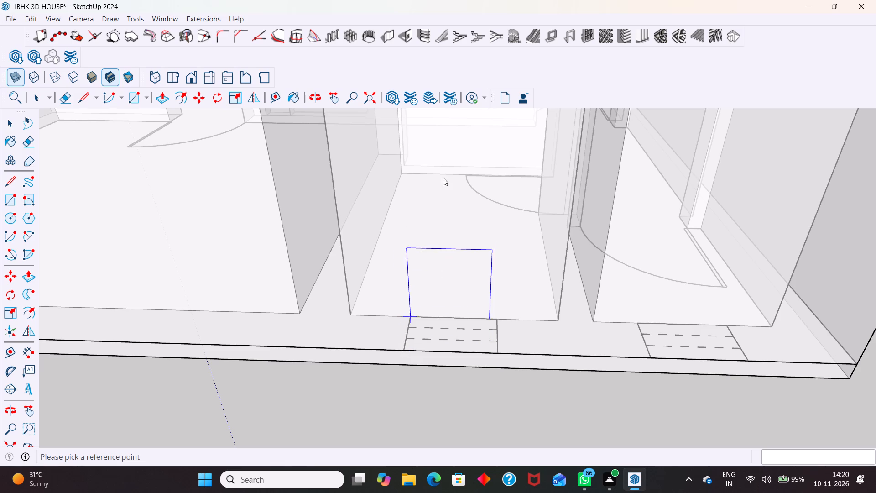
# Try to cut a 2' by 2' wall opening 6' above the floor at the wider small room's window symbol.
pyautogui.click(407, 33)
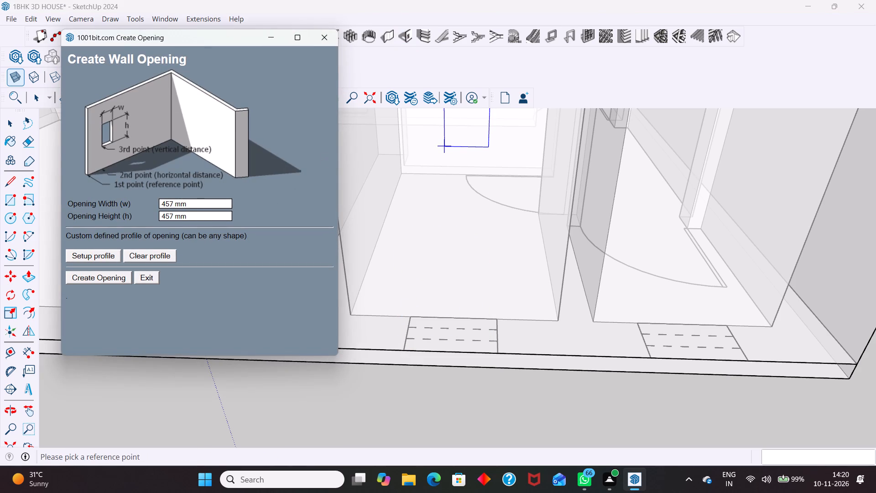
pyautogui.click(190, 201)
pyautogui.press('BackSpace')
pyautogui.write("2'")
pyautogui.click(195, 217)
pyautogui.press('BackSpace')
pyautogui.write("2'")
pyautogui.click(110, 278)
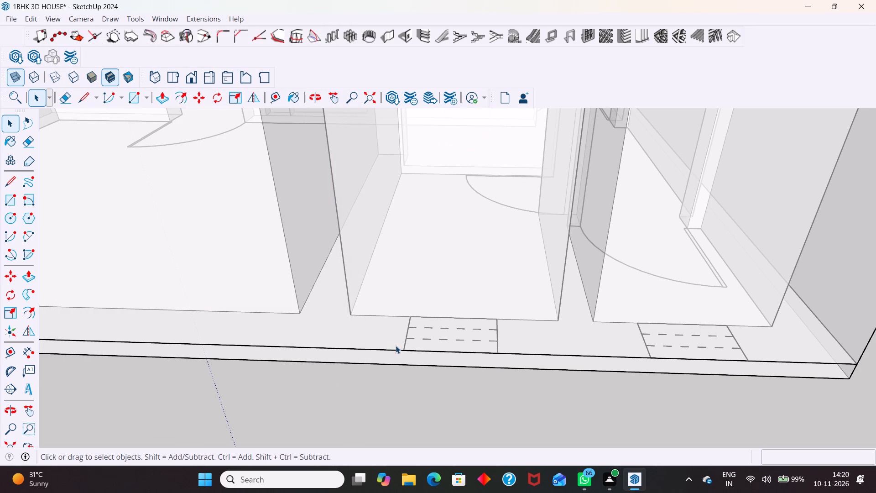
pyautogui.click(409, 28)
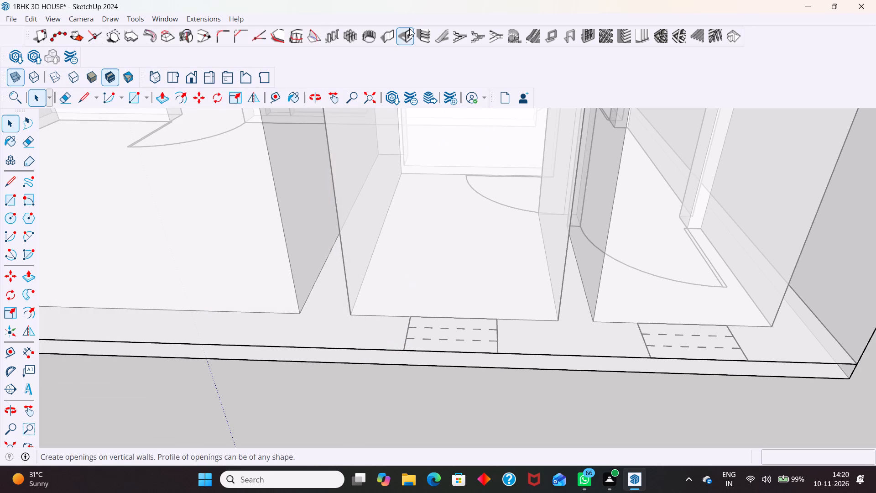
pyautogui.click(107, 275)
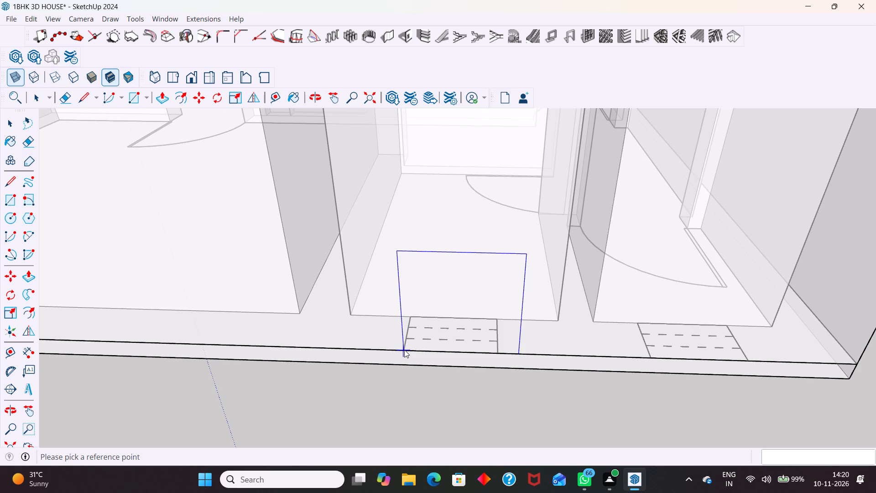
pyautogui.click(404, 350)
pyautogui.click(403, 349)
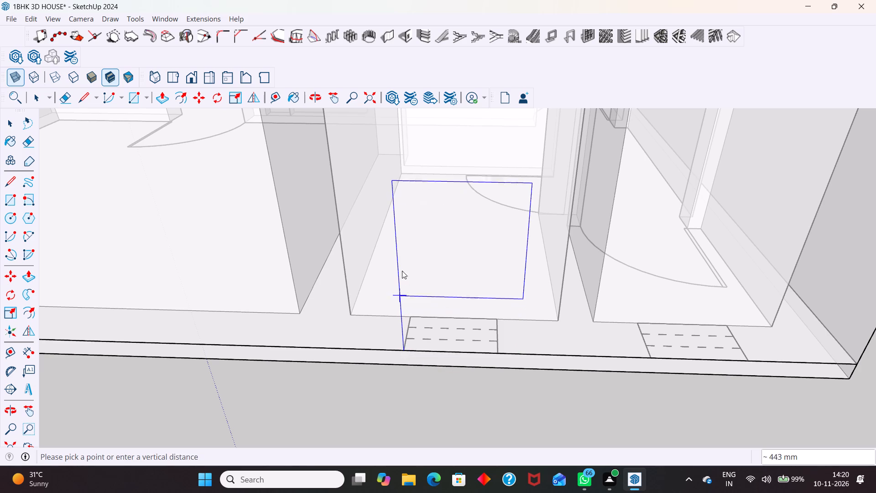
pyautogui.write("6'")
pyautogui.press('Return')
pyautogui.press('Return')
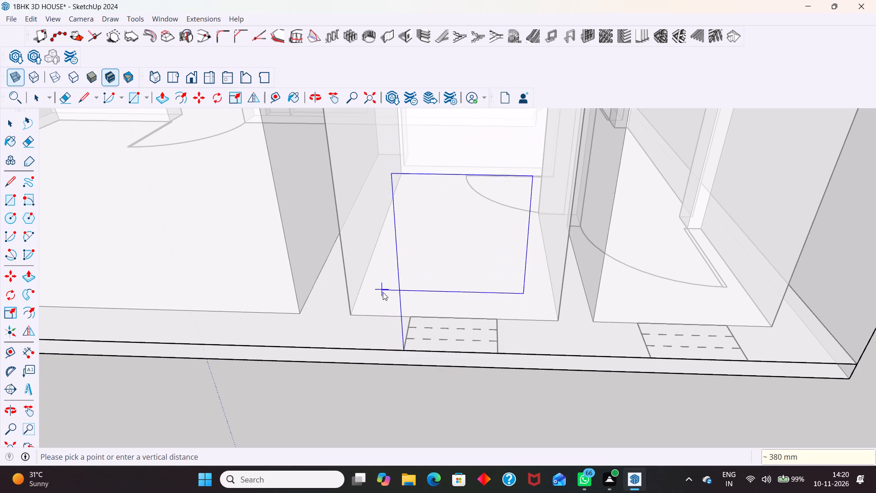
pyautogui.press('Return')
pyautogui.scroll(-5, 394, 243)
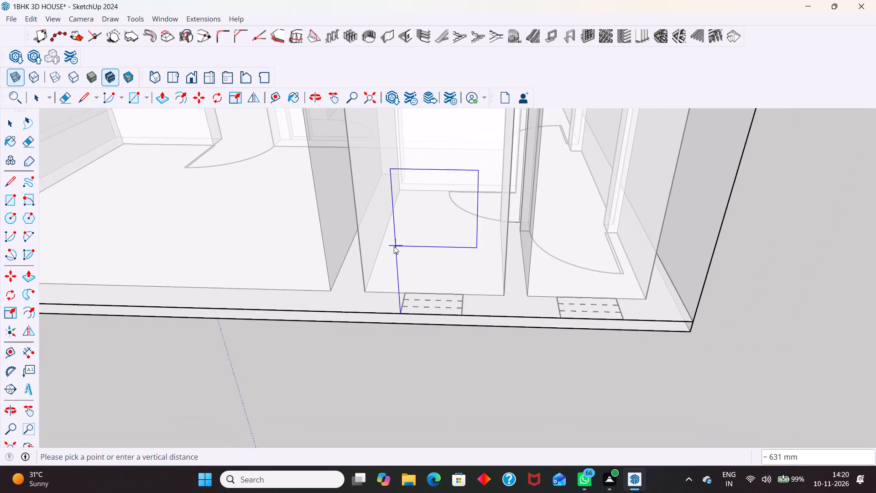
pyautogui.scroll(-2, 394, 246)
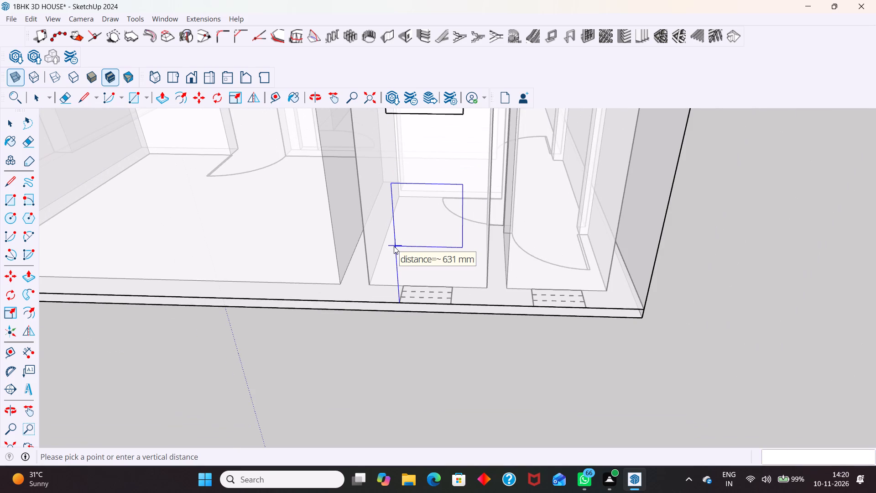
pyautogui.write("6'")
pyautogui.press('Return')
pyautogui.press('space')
# Cut a 610 by 610 mm wall opening 6' above the floor at the narrower small room's window symbol.
pyautogui.scroll(-4, 394, 300)
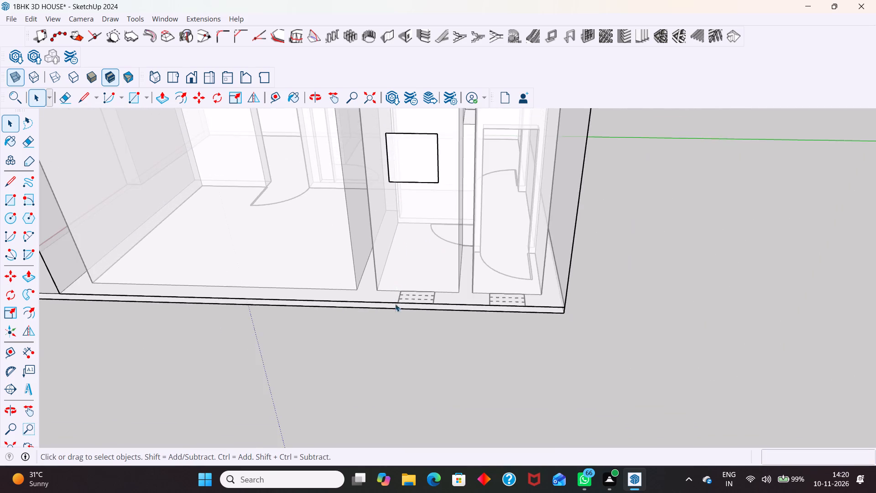
pyautogui.scroll(-7, 399, 283)
pyautogui.scroll(10, 408, 226)
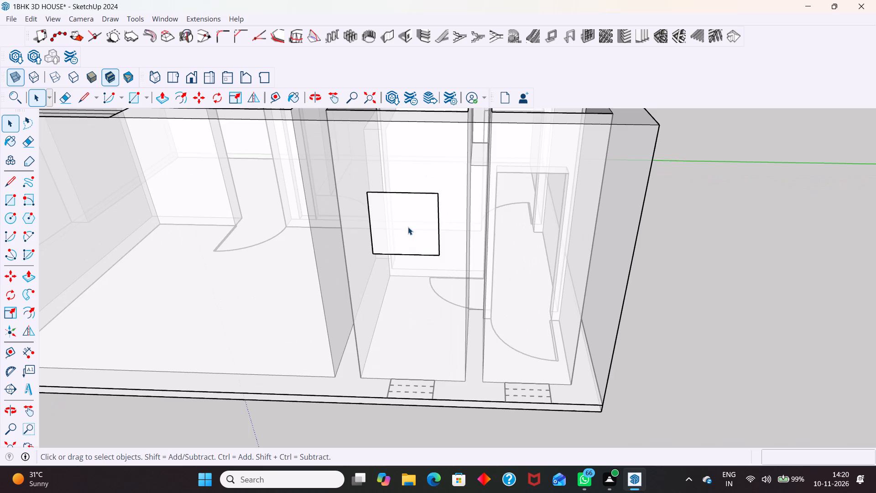
pyautogui.scroll(-9, 408, 263)
pyautogui.scroll(4, 481, 311)
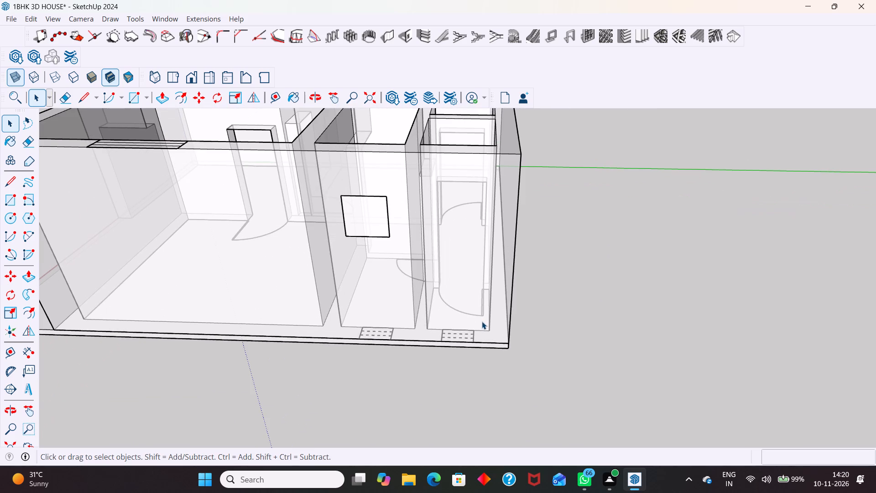
pyautogui.click(409, 41)
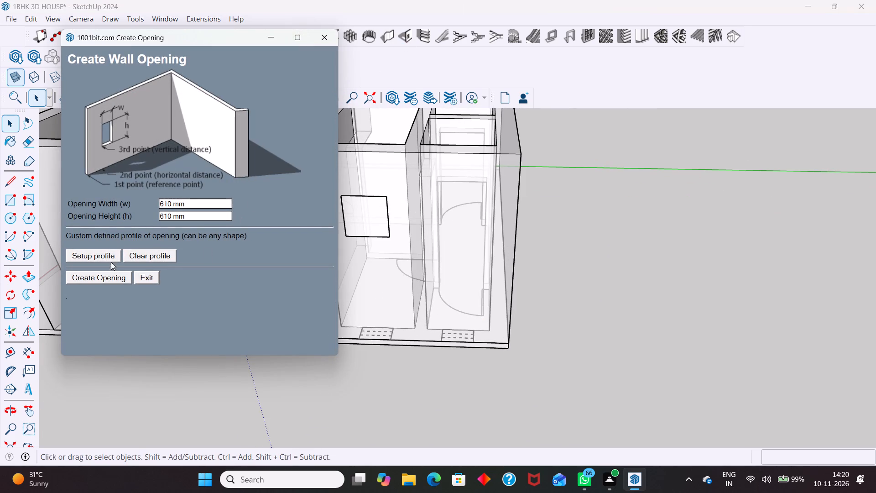
pyautogui.click(102, 274)
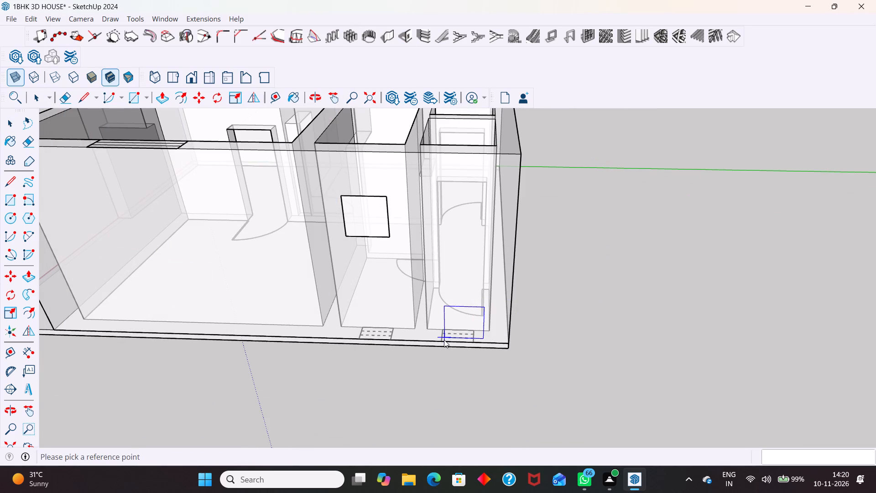
pyautogui.click(442, 340)
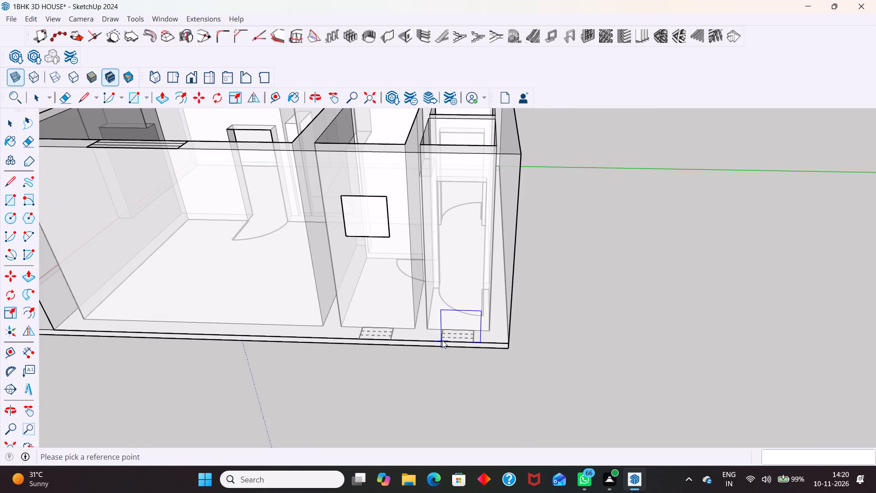
pyautogui.click(442, 340)
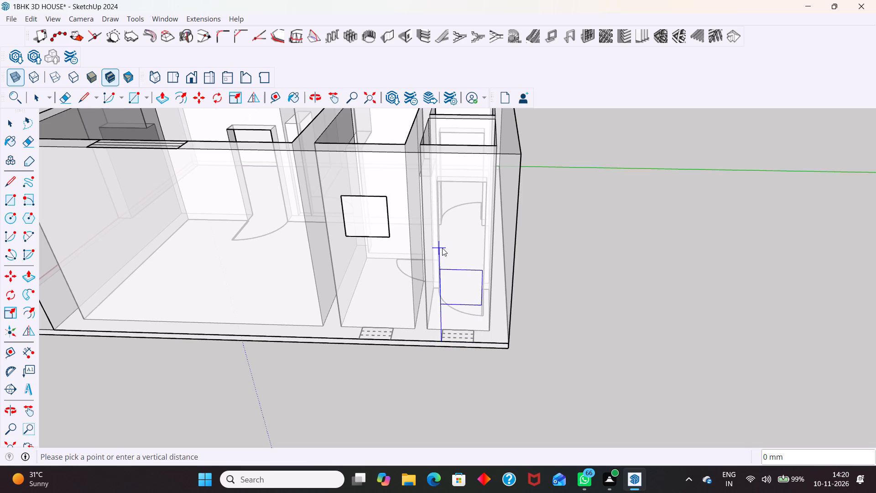
pyautogui.press('6')
pyautogui.press("'")
pyautogui.press('Return')
pyautogui.press('space')
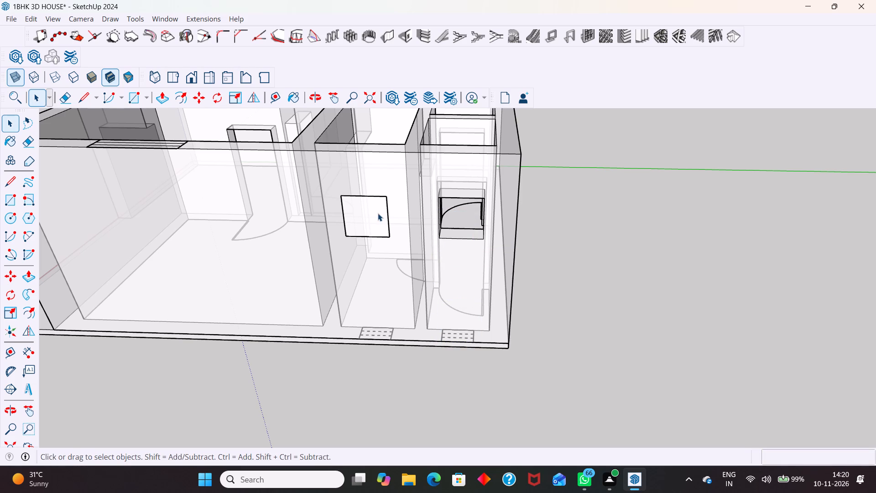
# Delete the base slab object that carries the misplaced window outline in front of the wider small room.
pyautogui.click(377, 213)
pyautogui.doubleClick(375, 214)
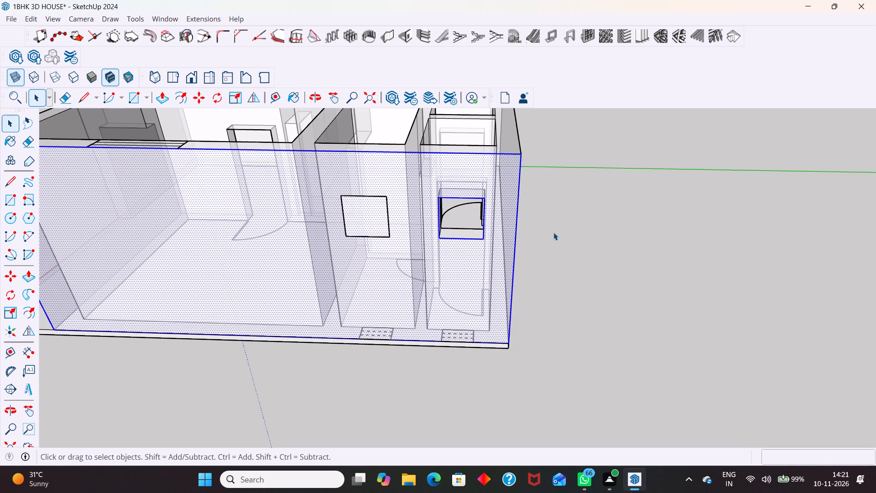
pyautogui.click(619, 239)
pyautogui.click(385, 198)
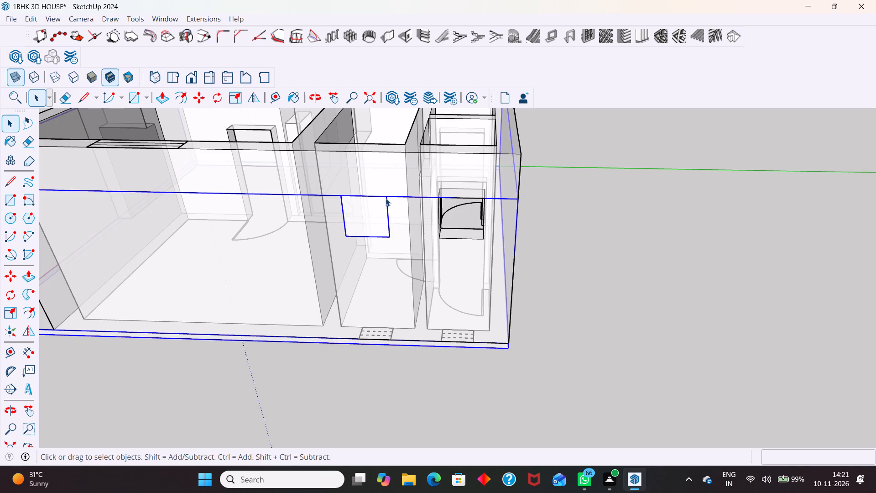
pyautogui.doubleClick(384, 199)
pyautogui.click(386, 202)
pyautogui.click(387, 205)
pyautogui.scroll(-3, 454, 313)
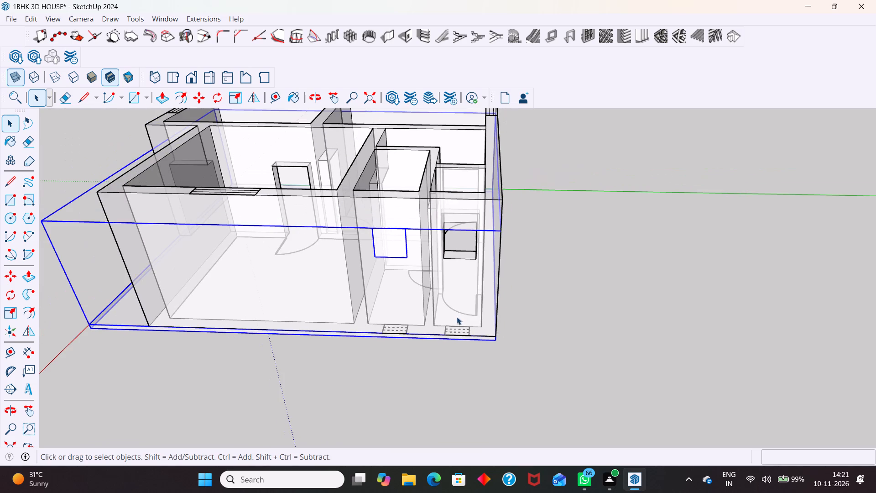
pyautogui.press('Delete')
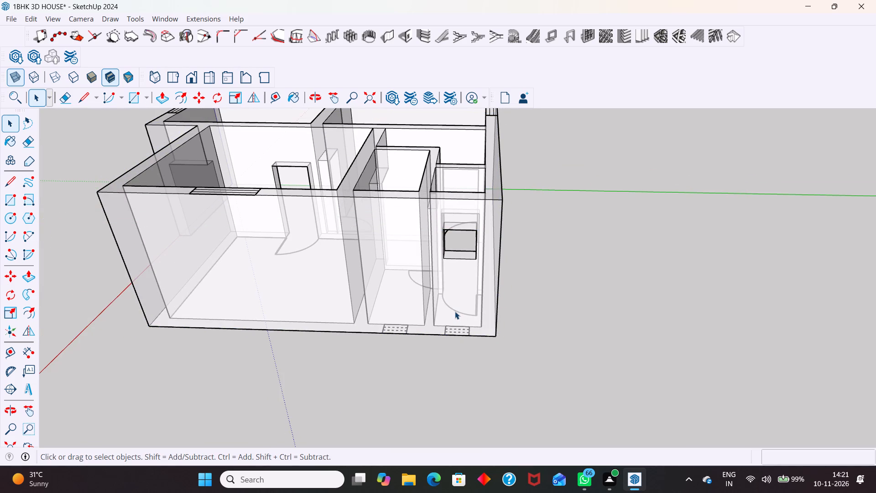
# Cut a 610 by 610 mm wall opening 6' above the floor at the wider small room's window symbol.
pyautogui.scroll(-1, 452, 311)
pyautogui.scroll(4, 403, 315)
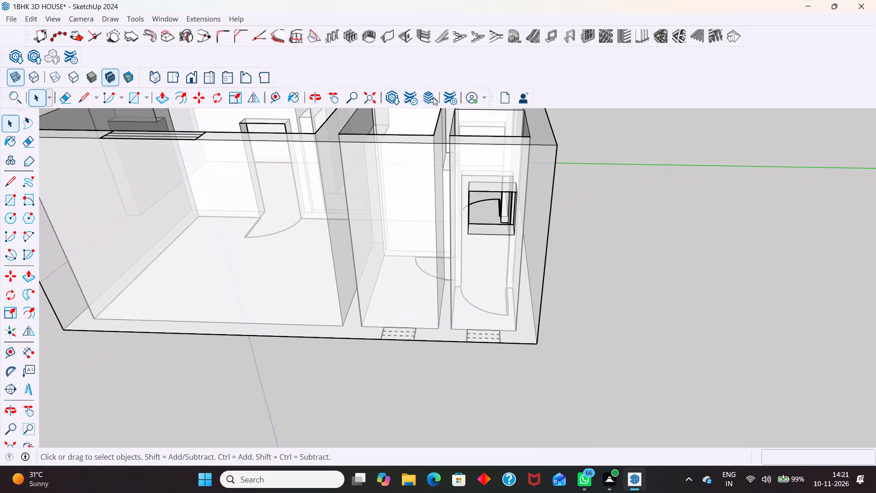
pyautogui.click(407, 38)
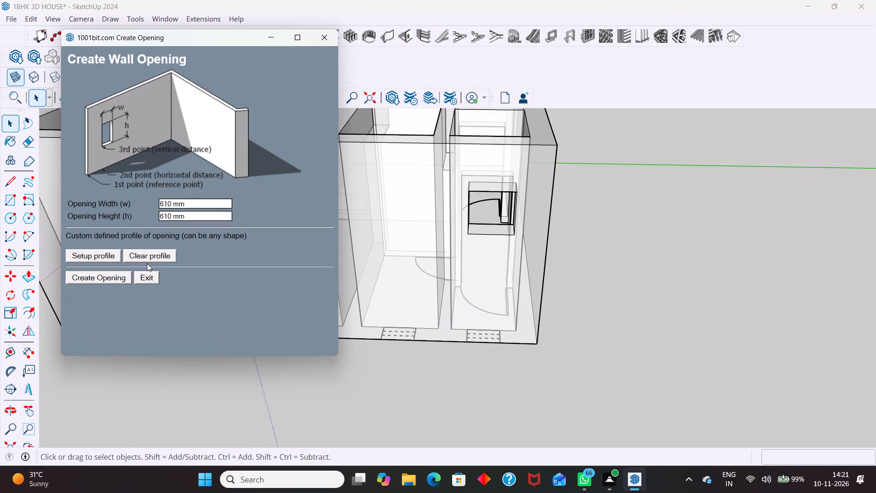
pyautogui.click(114, 277)
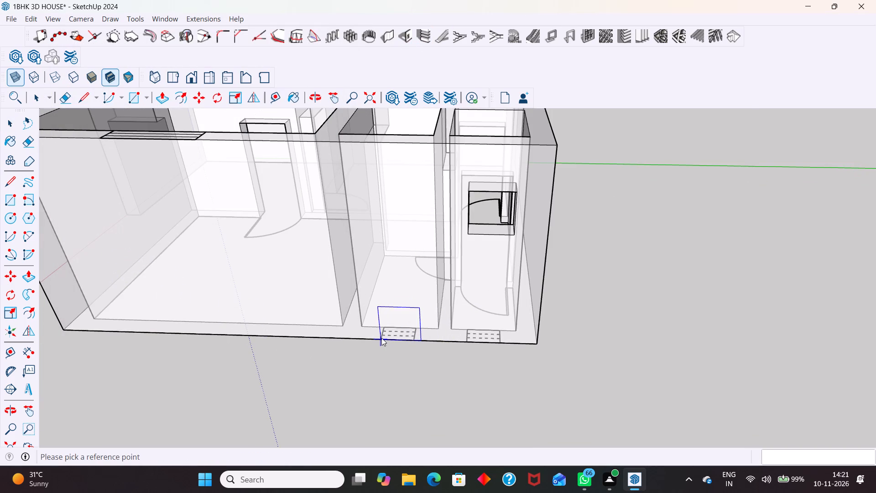
pyautogui.click(381, 338)
pyautogui.click(381, 339)
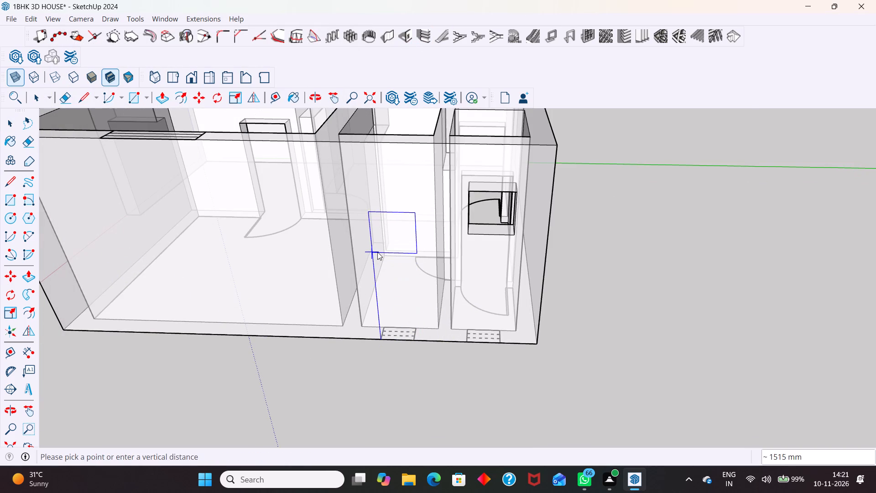
pyautogui.press('6')
pyautogui.press("'")
pyautogui.press('Return')
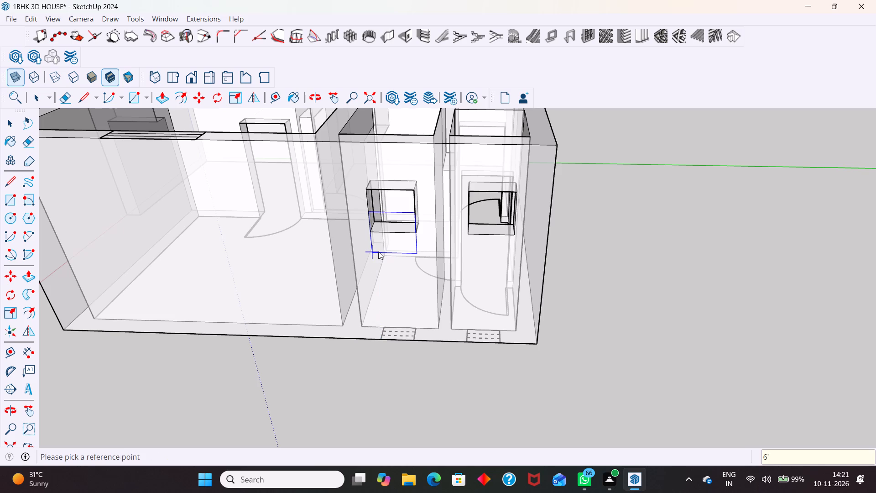
pyautogui.press('space')
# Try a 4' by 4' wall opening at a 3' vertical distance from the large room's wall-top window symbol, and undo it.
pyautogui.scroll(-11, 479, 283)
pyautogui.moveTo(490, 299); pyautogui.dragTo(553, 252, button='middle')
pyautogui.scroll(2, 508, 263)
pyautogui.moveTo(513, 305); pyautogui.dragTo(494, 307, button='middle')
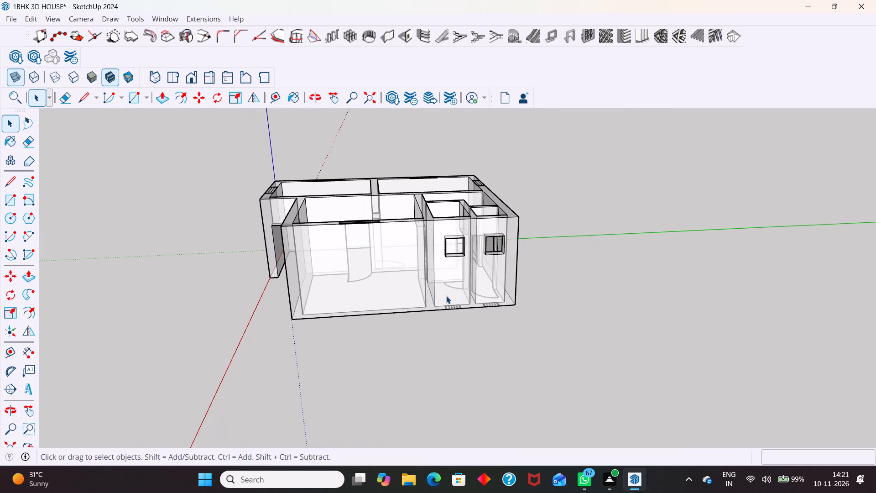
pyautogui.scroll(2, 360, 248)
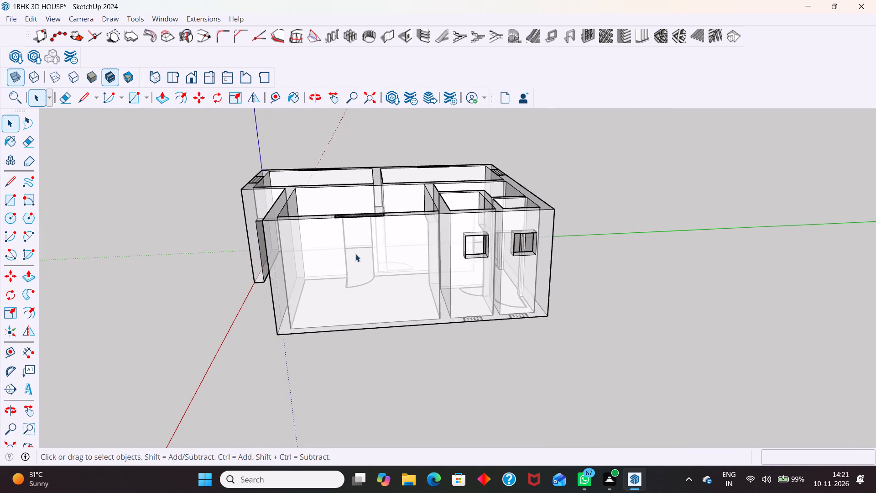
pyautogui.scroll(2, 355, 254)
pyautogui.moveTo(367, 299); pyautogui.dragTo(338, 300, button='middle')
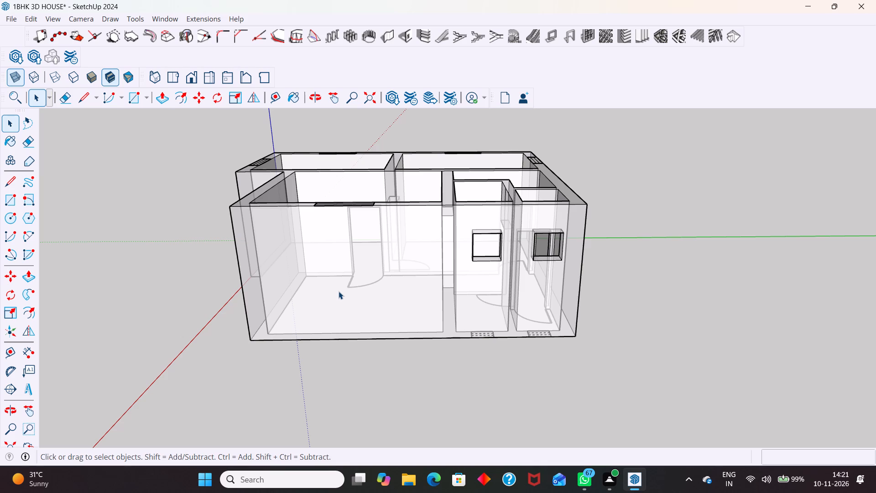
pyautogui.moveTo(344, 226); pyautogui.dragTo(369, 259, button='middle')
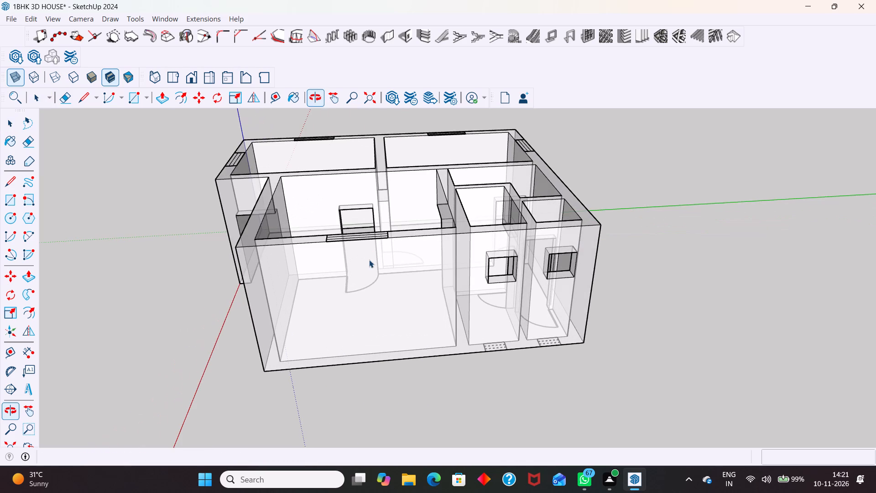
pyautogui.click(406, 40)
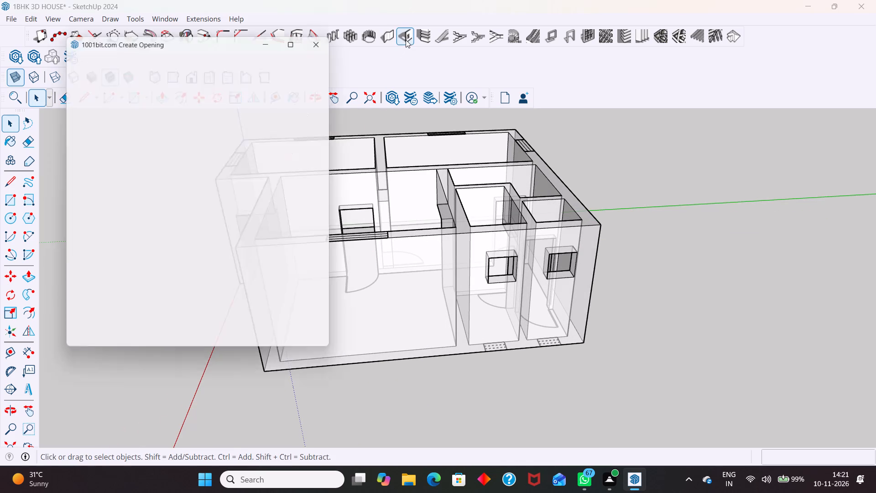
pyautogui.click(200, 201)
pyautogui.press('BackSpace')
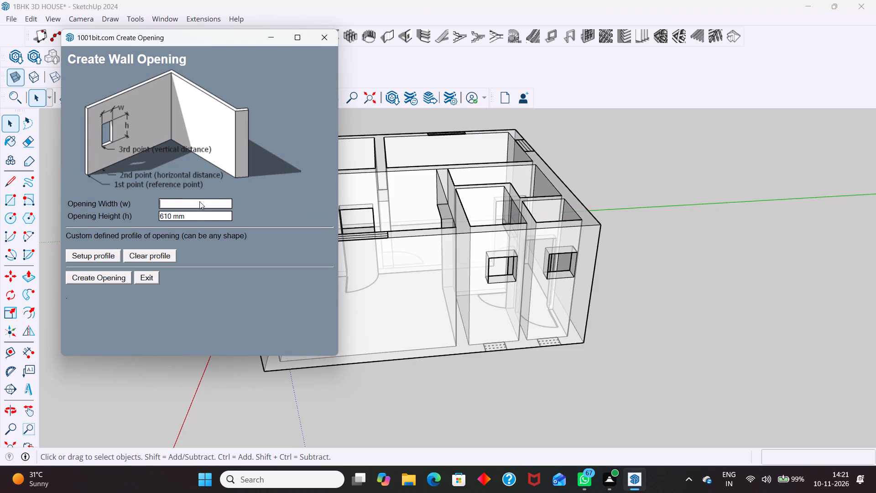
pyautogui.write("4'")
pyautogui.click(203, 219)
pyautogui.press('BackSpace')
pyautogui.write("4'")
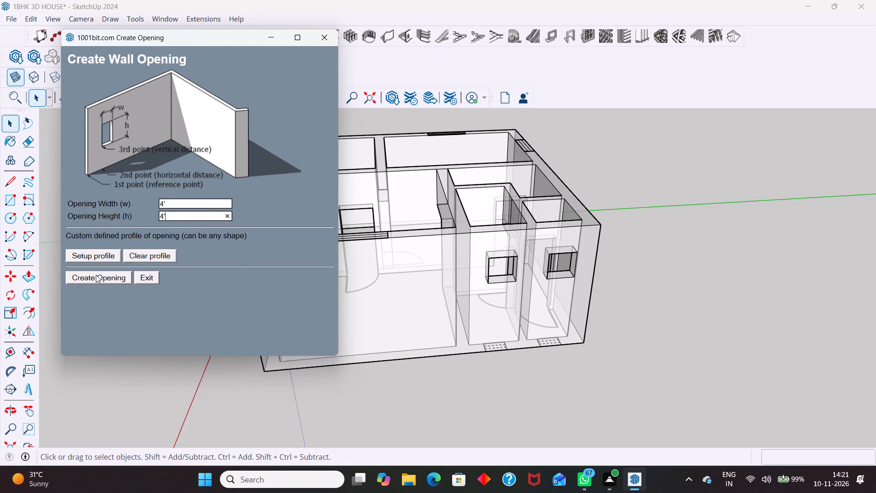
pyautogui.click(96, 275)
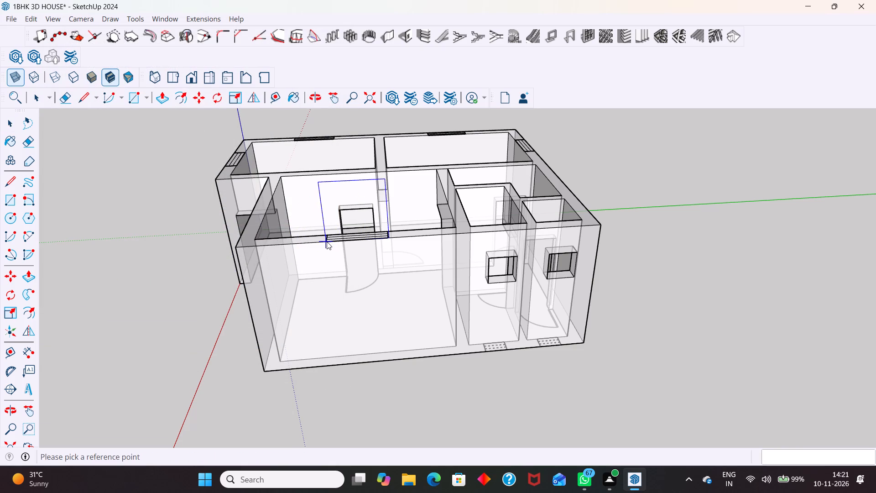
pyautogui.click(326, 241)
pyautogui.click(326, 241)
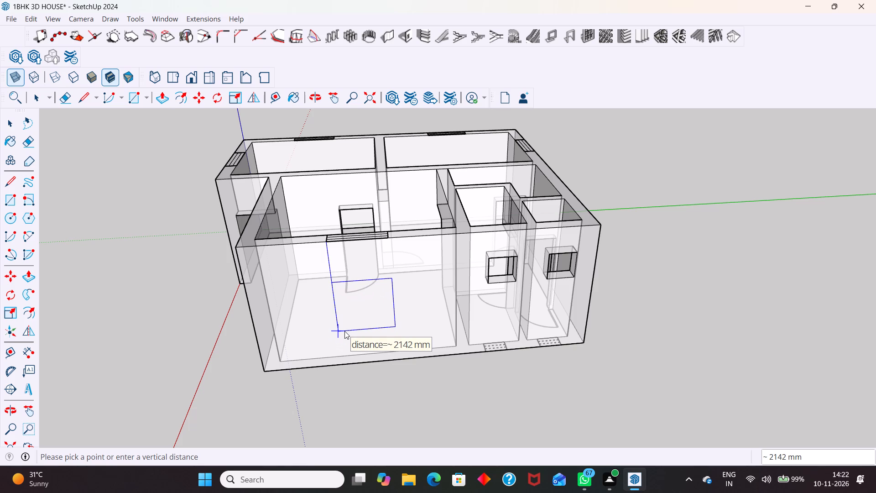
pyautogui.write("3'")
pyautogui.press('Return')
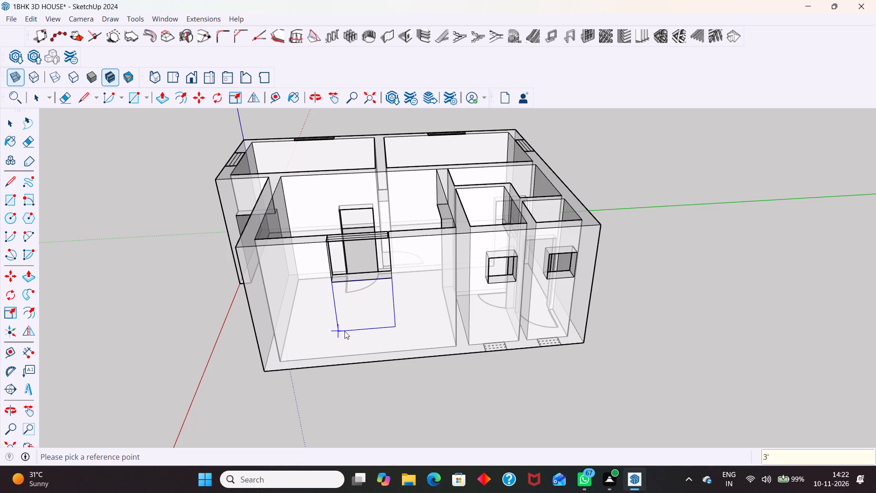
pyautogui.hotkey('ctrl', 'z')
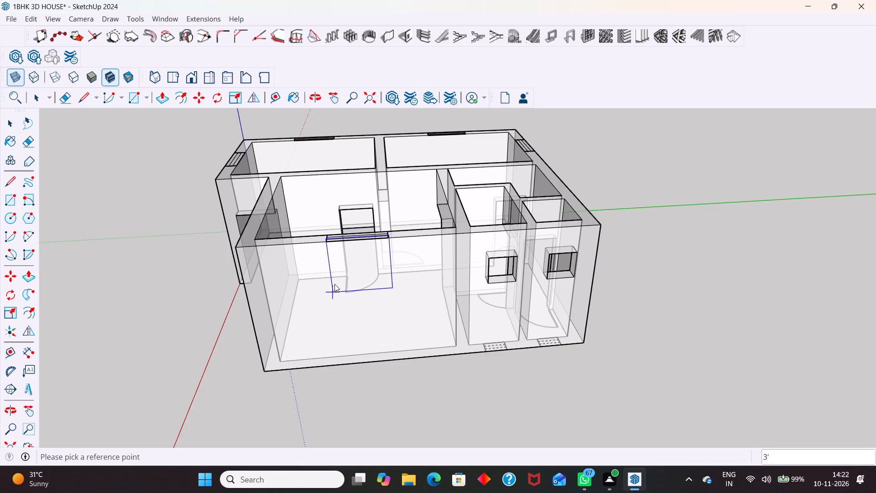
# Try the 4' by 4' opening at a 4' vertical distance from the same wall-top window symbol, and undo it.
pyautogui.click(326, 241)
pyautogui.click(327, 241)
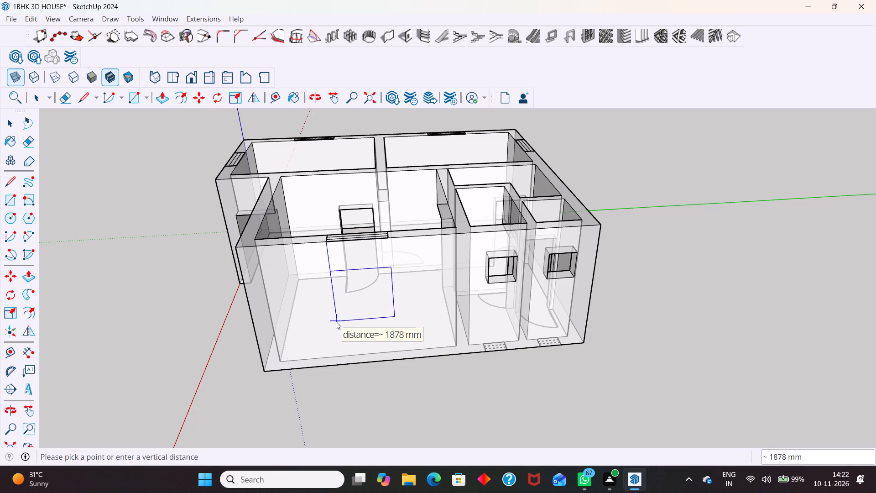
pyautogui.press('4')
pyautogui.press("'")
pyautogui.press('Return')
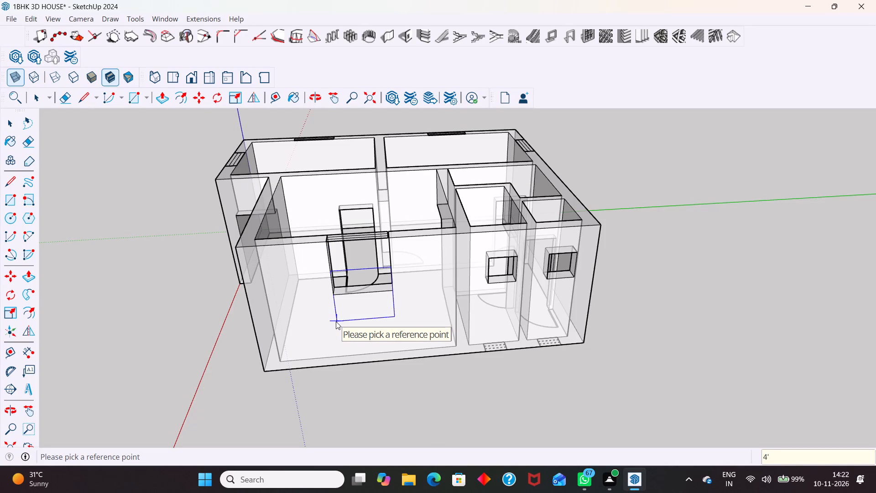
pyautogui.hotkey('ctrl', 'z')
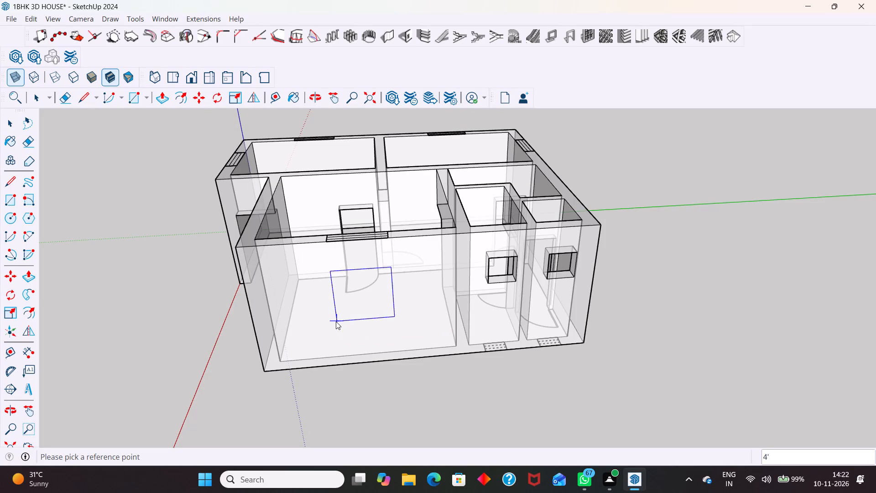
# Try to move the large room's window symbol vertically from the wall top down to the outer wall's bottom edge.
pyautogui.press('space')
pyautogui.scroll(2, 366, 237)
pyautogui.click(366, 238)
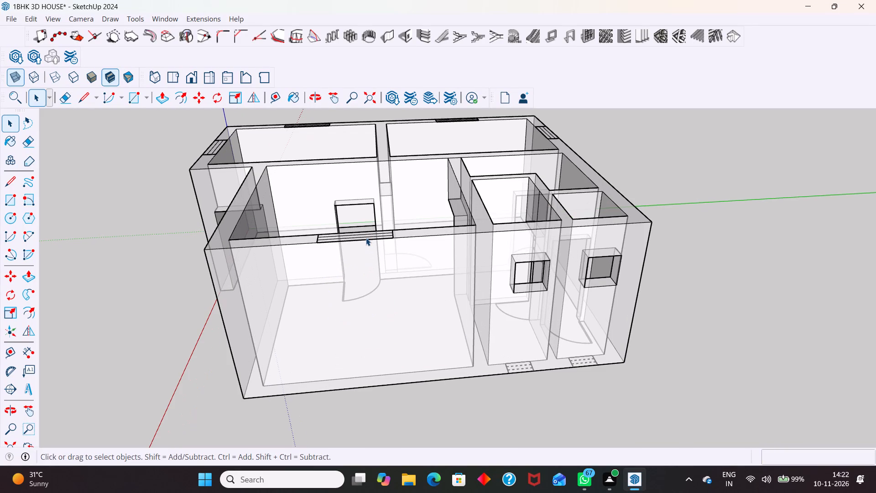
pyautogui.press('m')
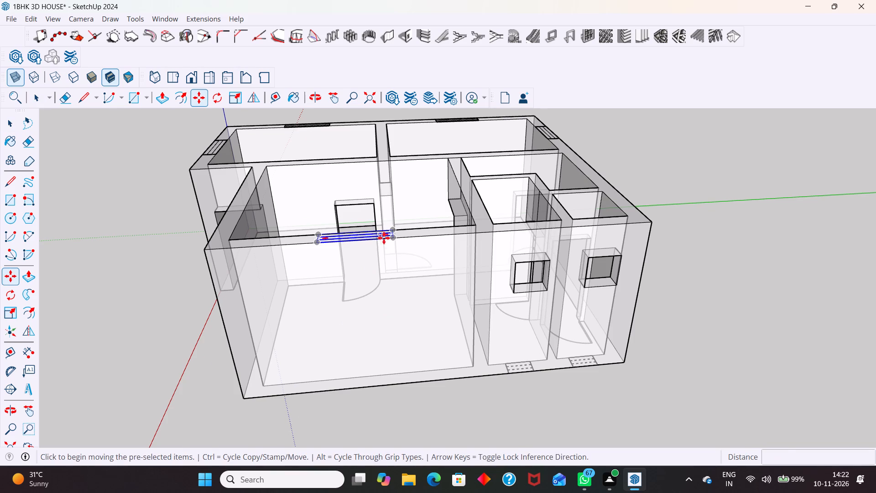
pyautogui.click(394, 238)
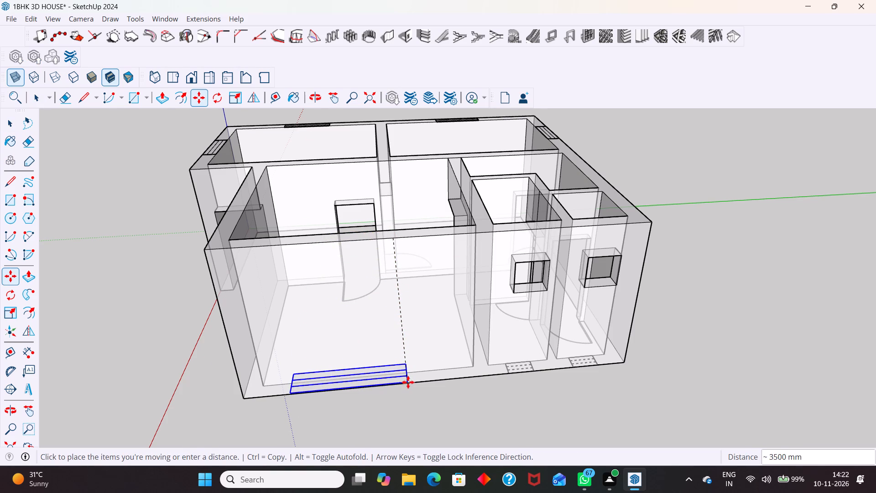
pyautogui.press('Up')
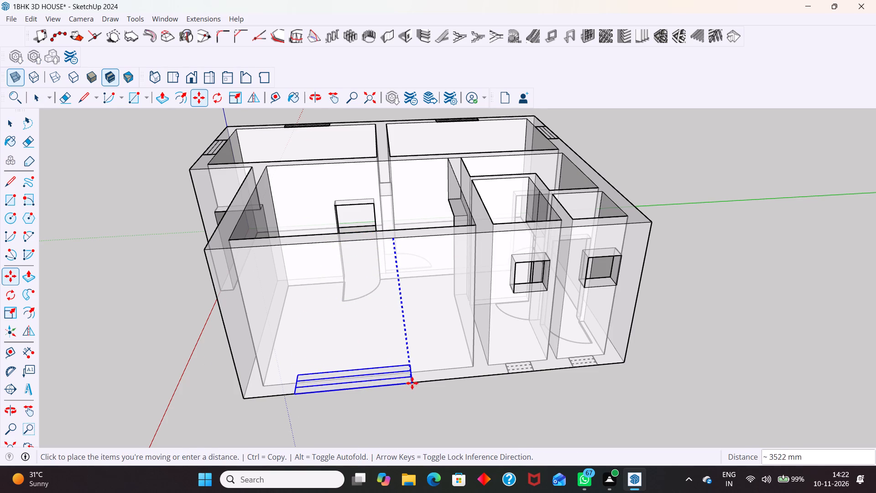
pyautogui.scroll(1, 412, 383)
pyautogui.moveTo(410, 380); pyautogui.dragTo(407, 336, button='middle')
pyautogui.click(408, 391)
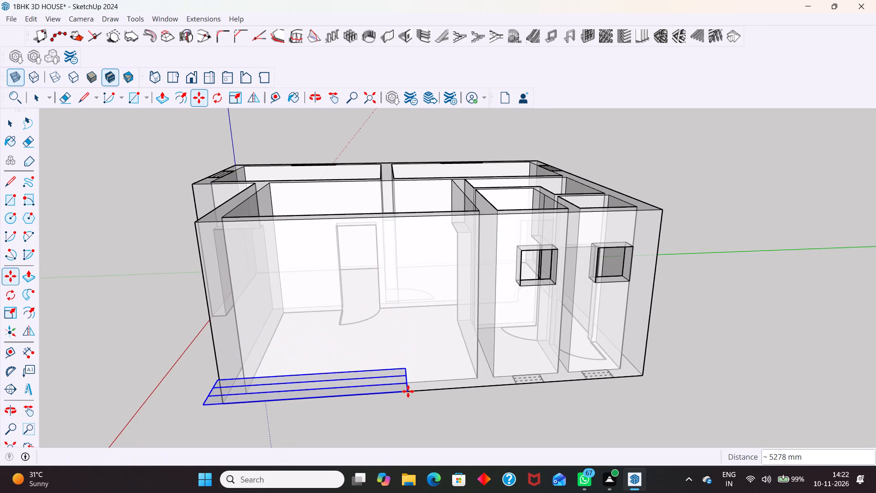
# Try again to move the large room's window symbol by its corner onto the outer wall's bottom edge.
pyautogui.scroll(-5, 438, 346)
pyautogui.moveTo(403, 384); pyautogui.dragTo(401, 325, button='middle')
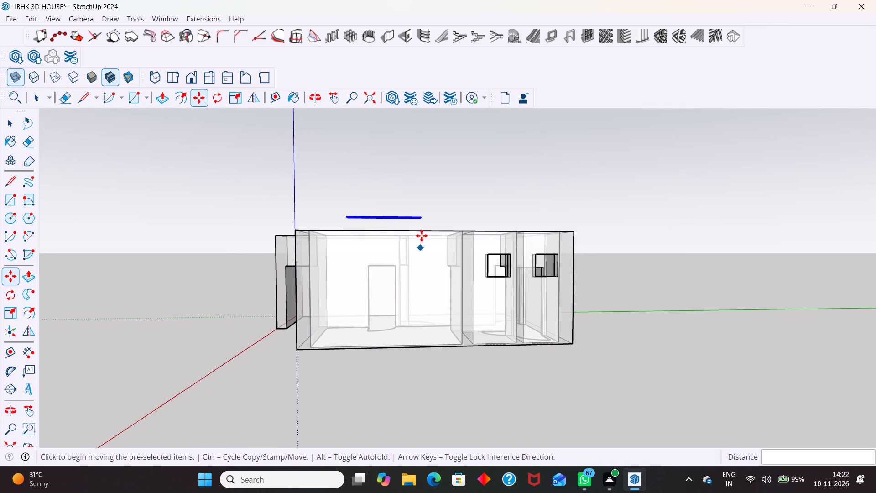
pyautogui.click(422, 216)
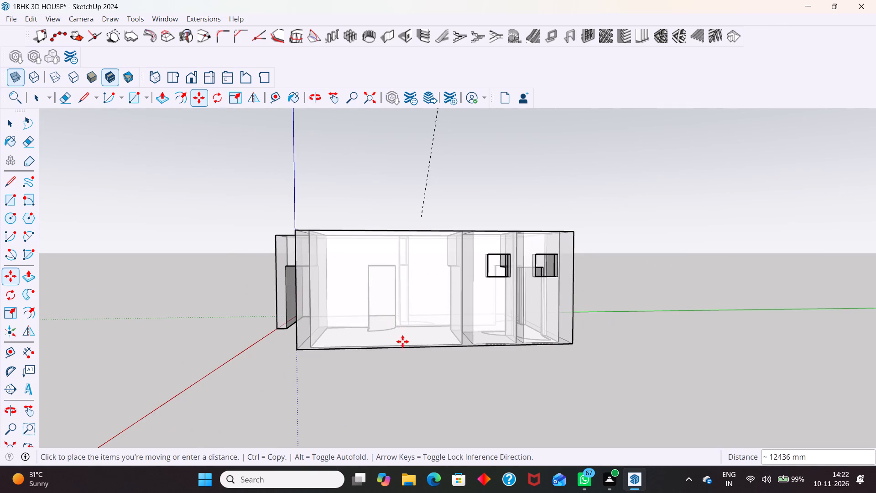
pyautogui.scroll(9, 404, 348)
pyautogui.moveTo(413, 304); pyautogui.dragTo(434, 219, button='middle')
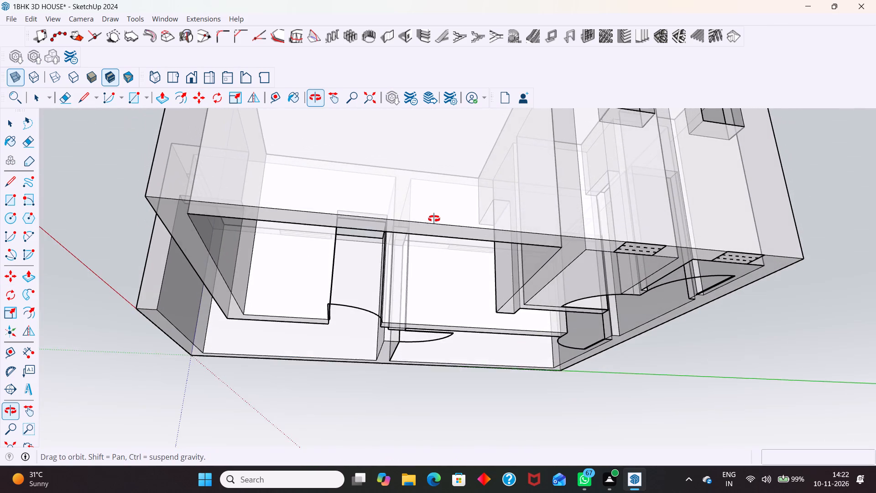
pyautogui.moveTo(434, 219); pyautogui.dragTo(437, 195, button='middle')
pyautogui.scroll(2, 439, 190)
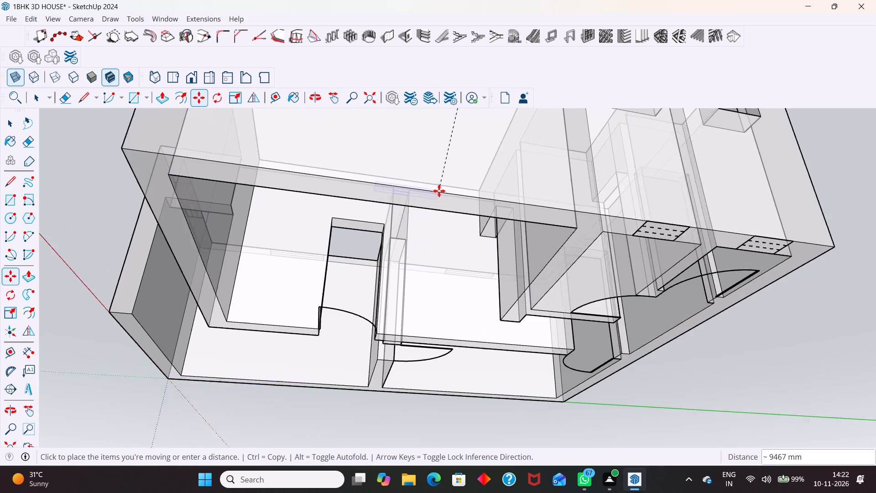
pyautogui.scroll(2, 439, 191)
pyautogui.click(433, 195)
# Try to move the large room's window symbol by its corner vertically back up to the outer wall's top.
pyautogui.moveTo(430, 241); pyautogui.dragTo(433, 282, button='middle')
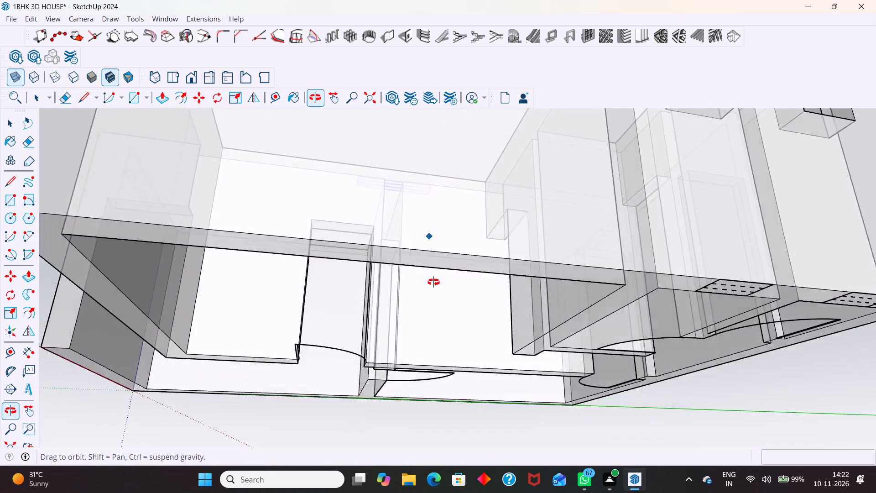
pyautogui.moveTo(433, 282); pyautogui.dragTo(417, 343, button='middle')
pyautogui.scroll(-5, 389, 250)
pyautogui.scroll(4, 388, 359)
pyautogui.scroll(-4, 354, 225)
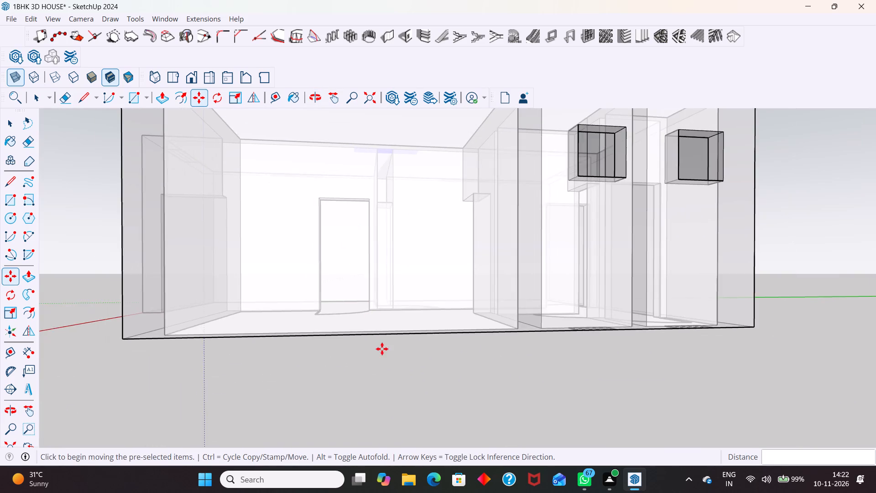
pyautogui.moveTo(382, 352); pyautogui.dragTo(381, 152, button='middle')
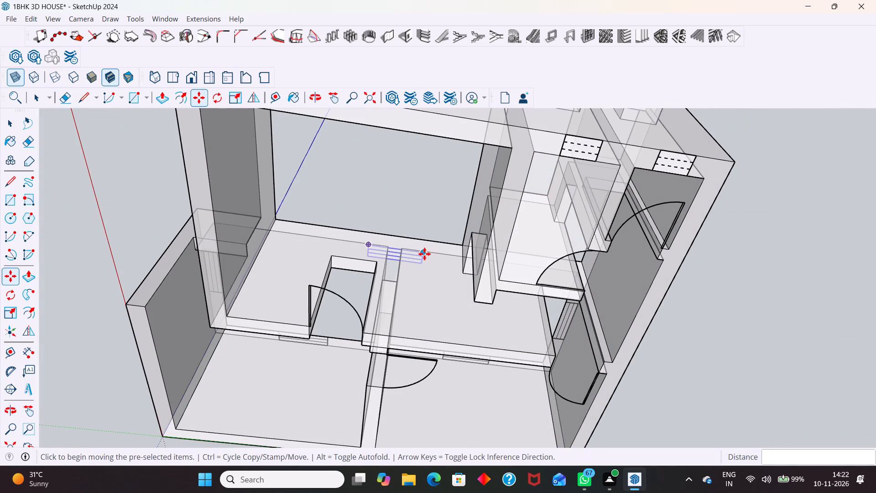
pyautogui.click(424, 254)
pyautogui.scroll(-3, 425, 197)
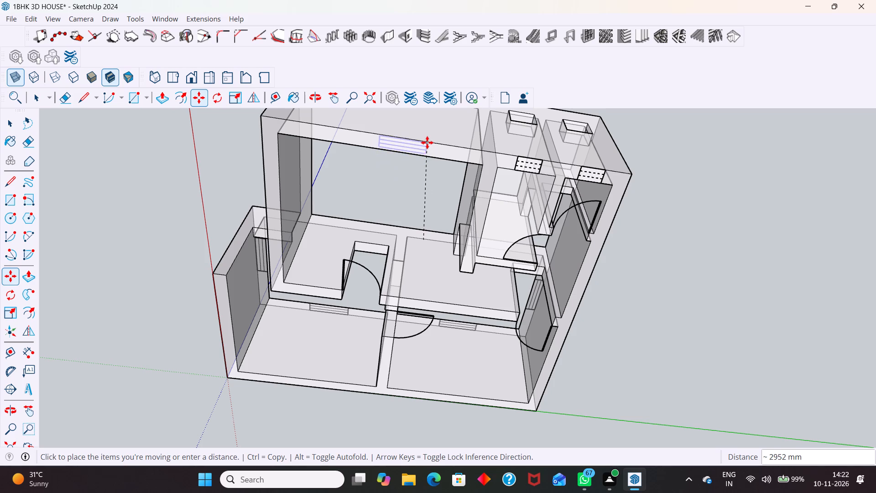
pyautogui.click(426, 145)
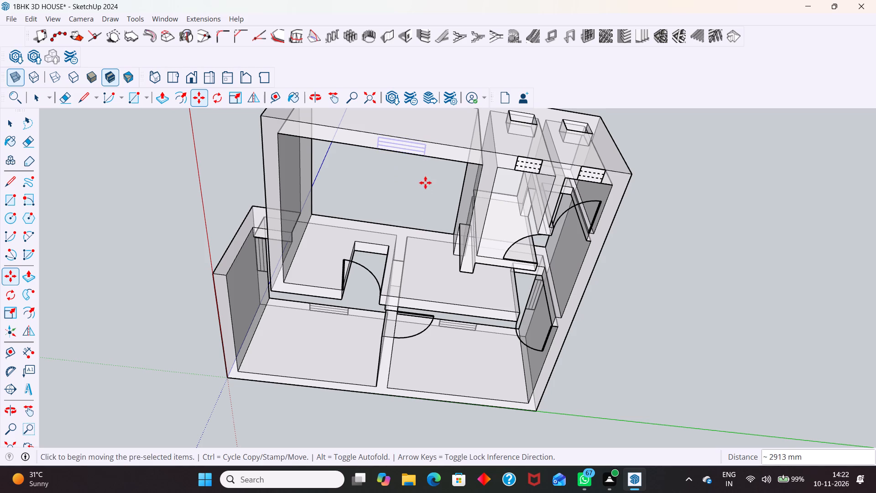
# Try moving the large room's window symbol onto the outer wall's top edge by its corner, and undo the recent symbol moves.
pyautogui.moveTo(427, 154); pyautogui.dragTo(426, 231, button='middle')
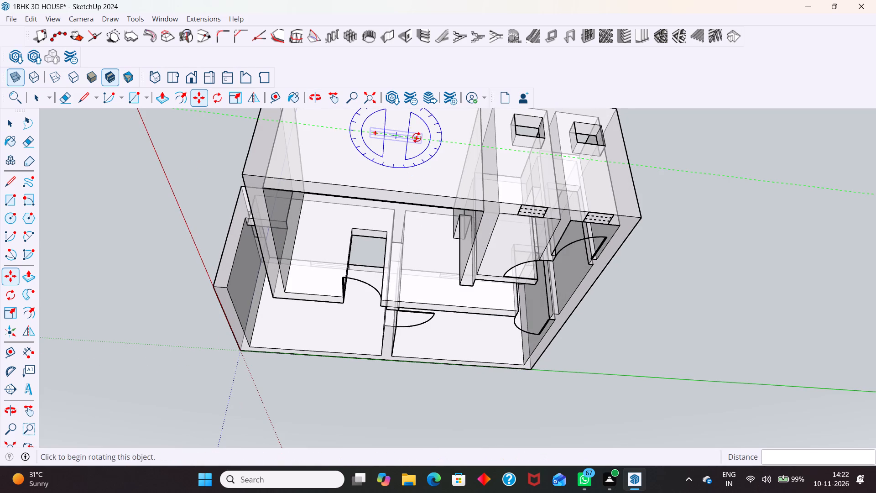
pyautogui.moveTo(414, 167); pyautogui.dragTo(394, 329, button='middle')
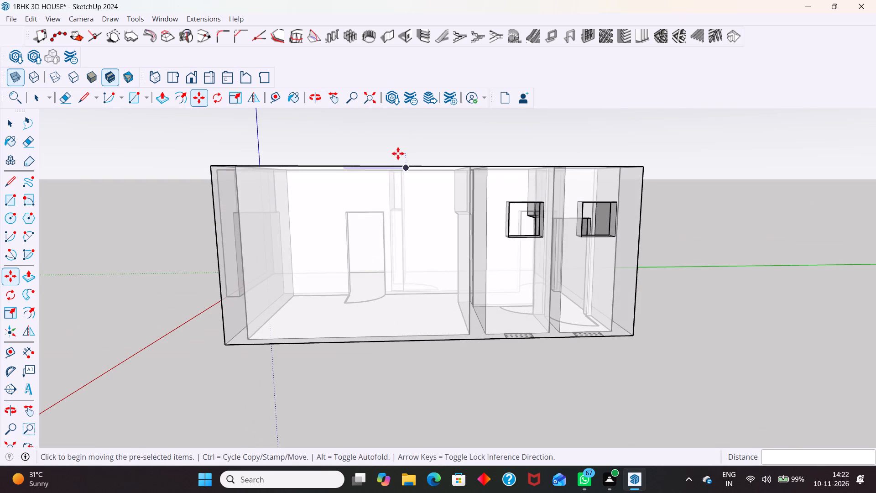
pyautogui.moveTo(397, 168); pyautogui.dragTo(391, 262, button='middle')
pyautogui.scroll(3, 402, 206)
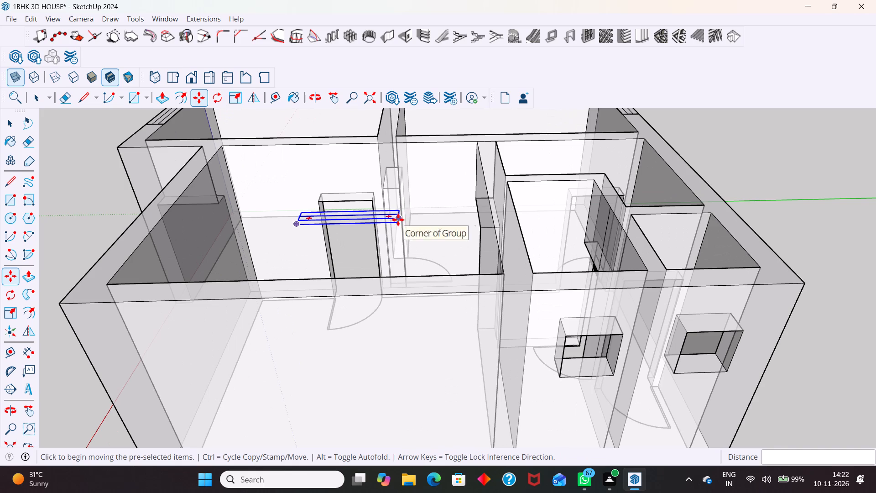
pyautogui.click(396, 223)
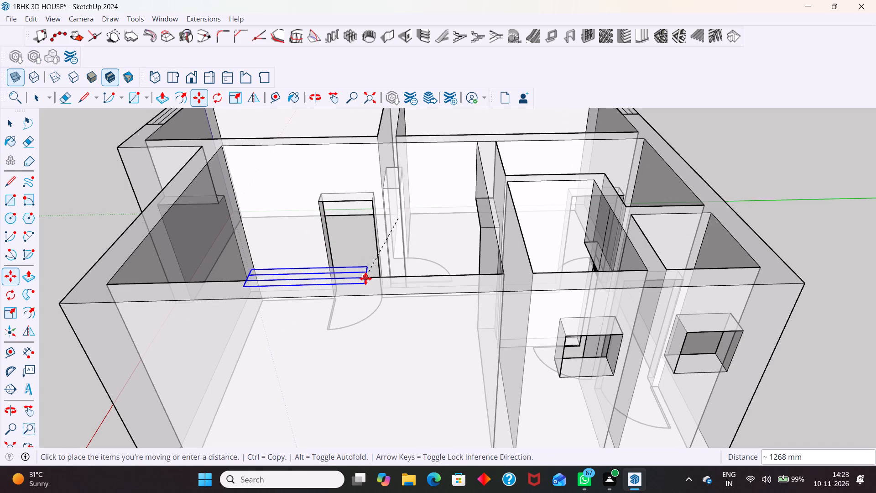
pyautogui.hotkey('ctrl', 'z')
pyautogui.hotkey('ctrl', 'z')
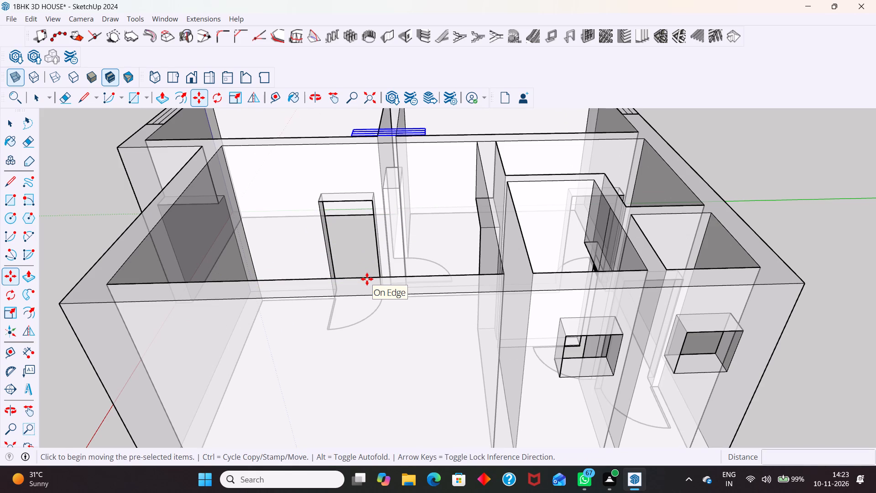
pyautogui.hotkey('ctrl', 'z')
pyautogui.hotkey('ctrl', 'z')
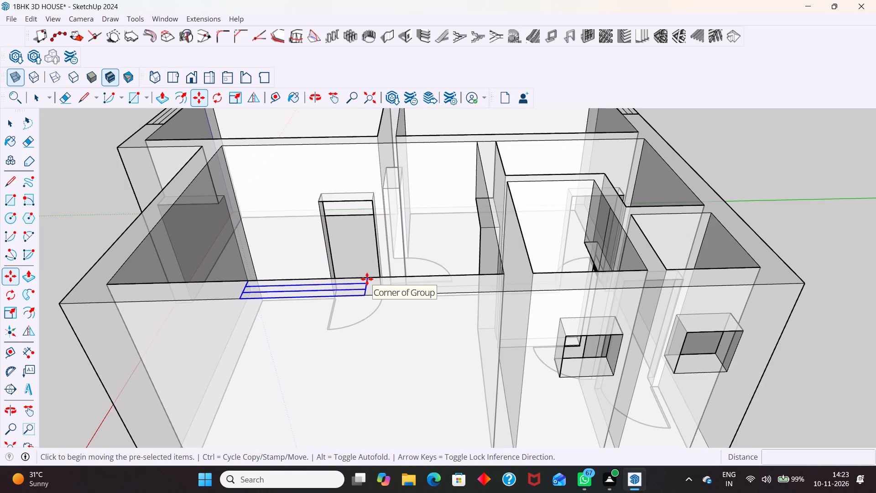
# Cut a 4' by 4' wall opening in the large room's outer wall, placed by eye directly below the wall-top window symbol.
pyautogui.press('space')
pyautogui.scroll(-4, 368, 220)
pyautogui.moveTo(352, 273); pyautogui.dragTo(340, 281, button='middle')
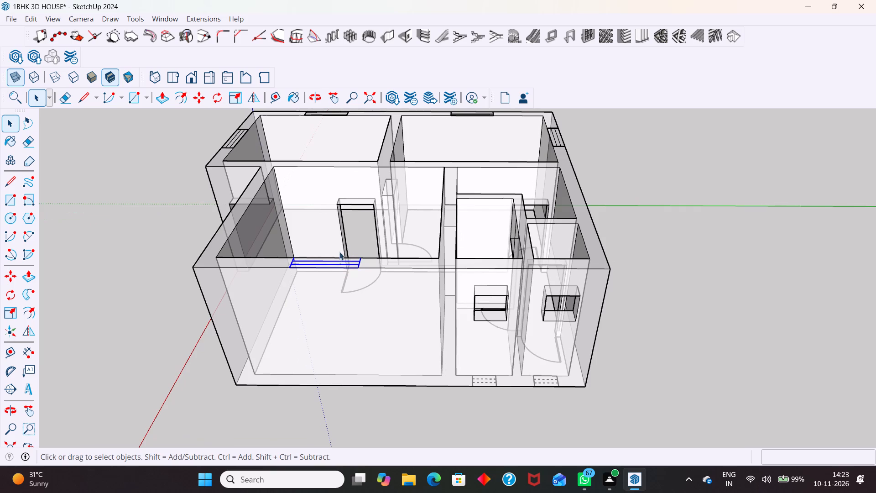
pyautogui.scroll(-3, 344, 247)
pyautogui.moveTo(345, 309); pyautogui.dragTo(368, 301, button='middle')
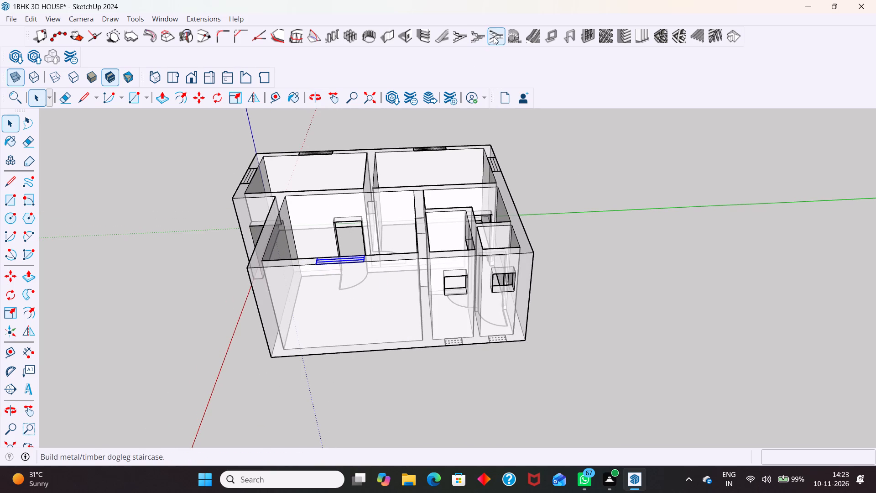
pyautogui.click(405, 34)
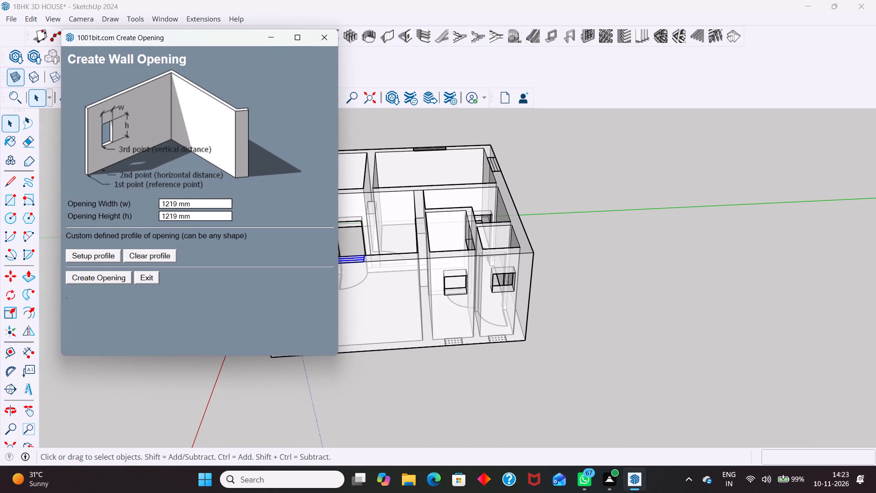
pyautogui.click(196, 203)
pyautogui.press('BackSpace')
pyautogui.write("4'")
pyautogui.click(192, 215)
pyautogui.press('BackSpace')
pyautogui.write("4'")
pyautogui.press('Return')
pyautogui.click(118, 277)
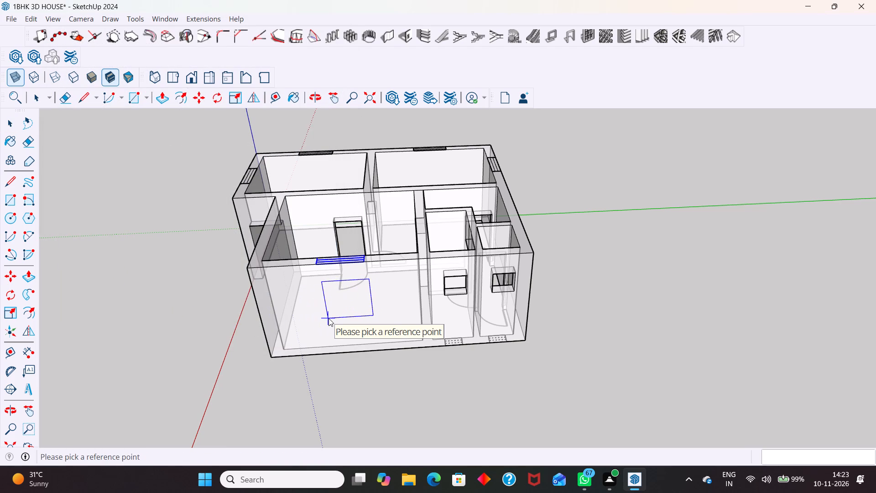
pyautogui.doubleClick(328, 318)
pyautogui.press('space')
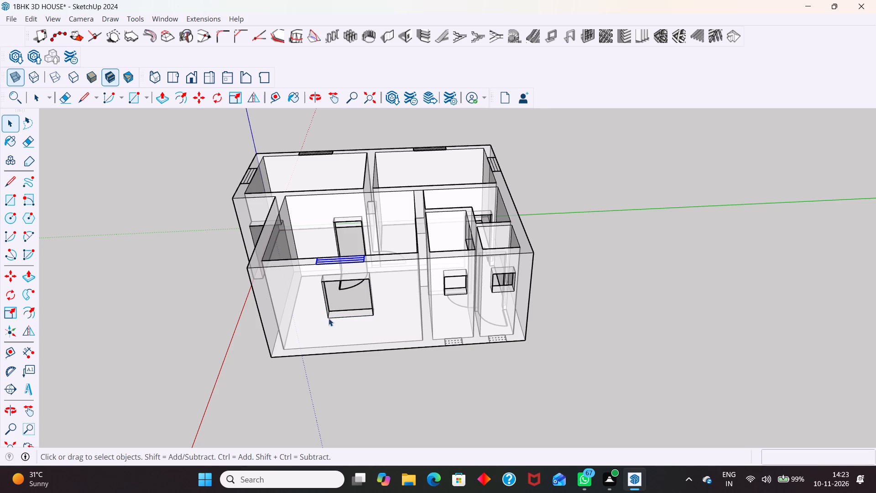
# Delete the large room's wall-top window symbol above the new opening.
pyautogui.press('Delete')
# Cut a 1219 by 1219 mm opening by eye below the window symbol on the green-axis wall of the room at the origin.
pyautogui.scroll(-2, 350, 254)
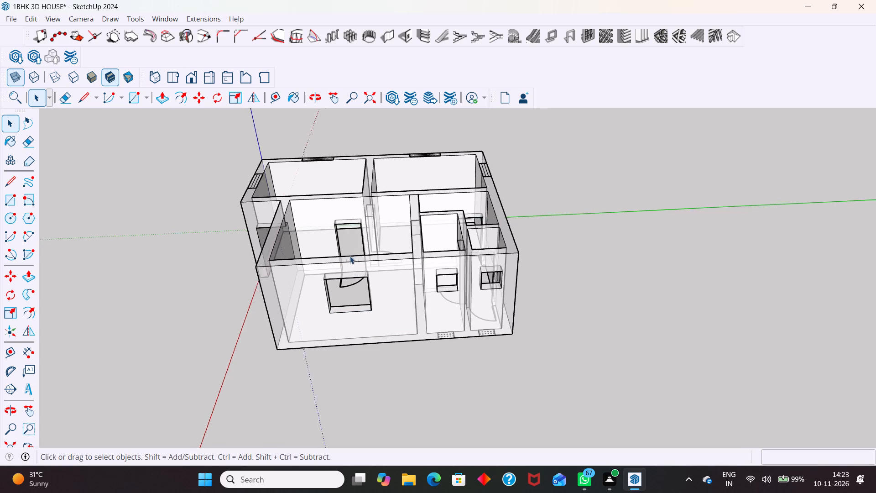
pyautogui.scroll(-4, 350, 256)
pyautogui.moveTo(295, 299); pyautogui.dragTo(460, 232, button='middle')
pyautogui.moveTo(358, 304); pyautogui.dragTo(483, 271, button='middle')
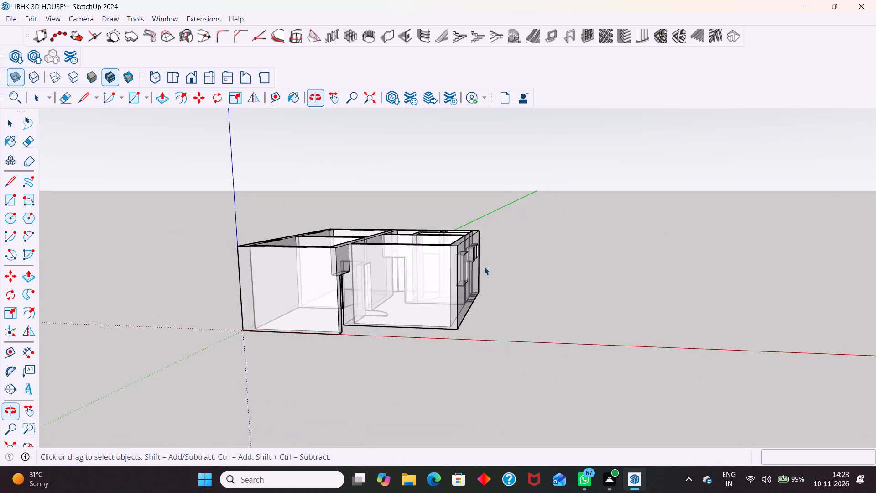
pyautogui.moveTo(302, 306); pyautogui.dragTo(476, 305, button='middle')
pyautogui.moveTo(339, 336); pyautogui.dragTo(471, 383, button='middle')
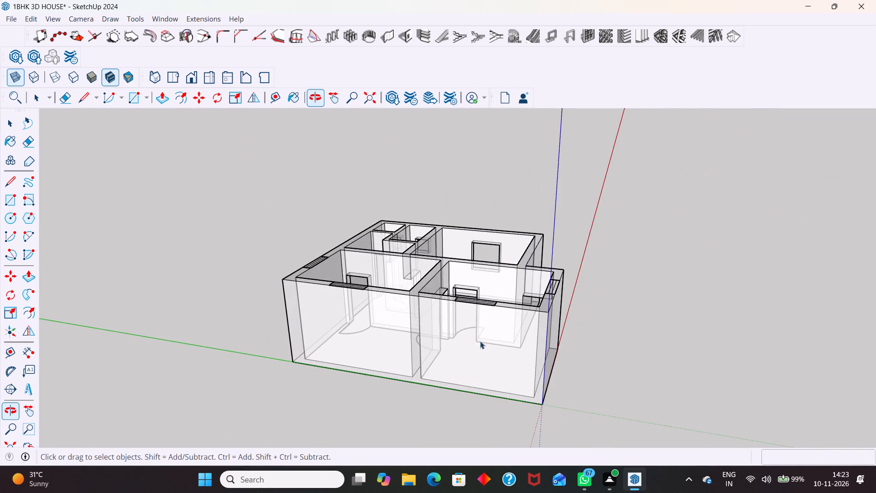
pyautogui.moveTo(481, 331); pyautogui.dragTo(485, 356, button='middle')
pyautogui.scroll(-4, 490, 310)
pyautogui.moveTo(486, 377); pyautogui.dragTo(506, 374, button='middle')
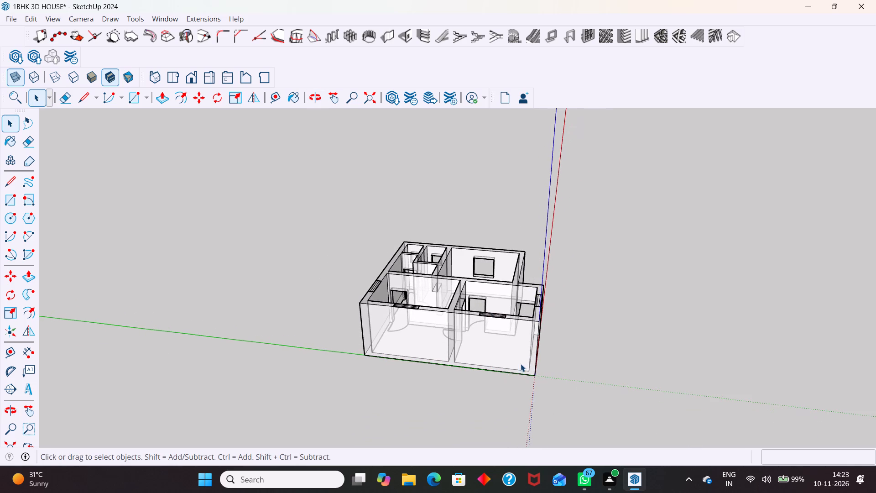
pyautogui.scroll(5, 516, 331)
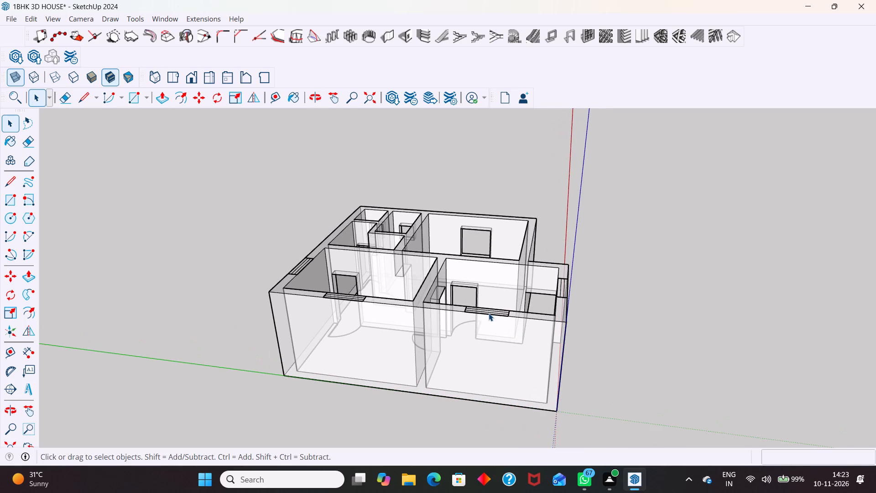
pyautogui.click(489, 313)
pyautogui.press('Escape')
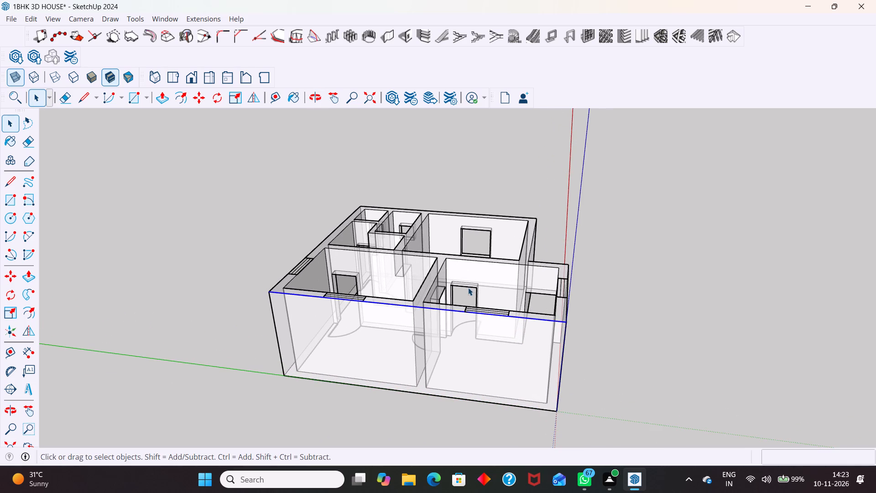
pyautogui.press('Escape')
pyautogui.click(497, 312)
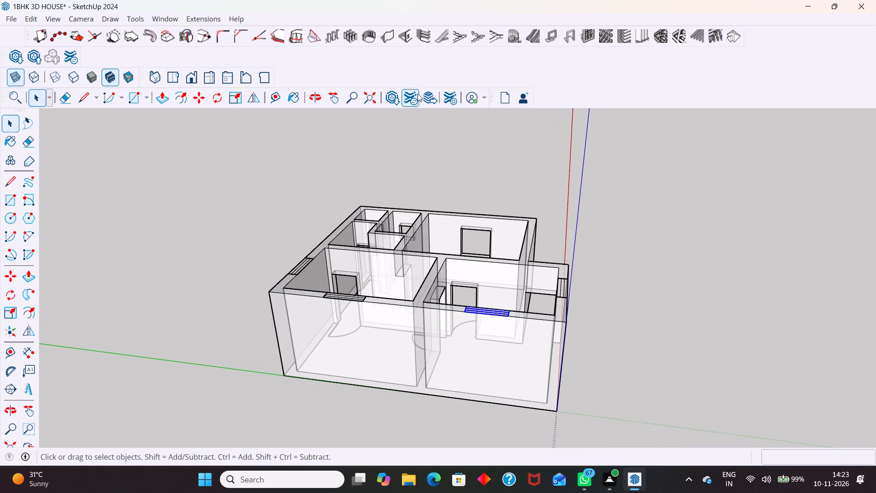
pyautogui.click(413, 36)
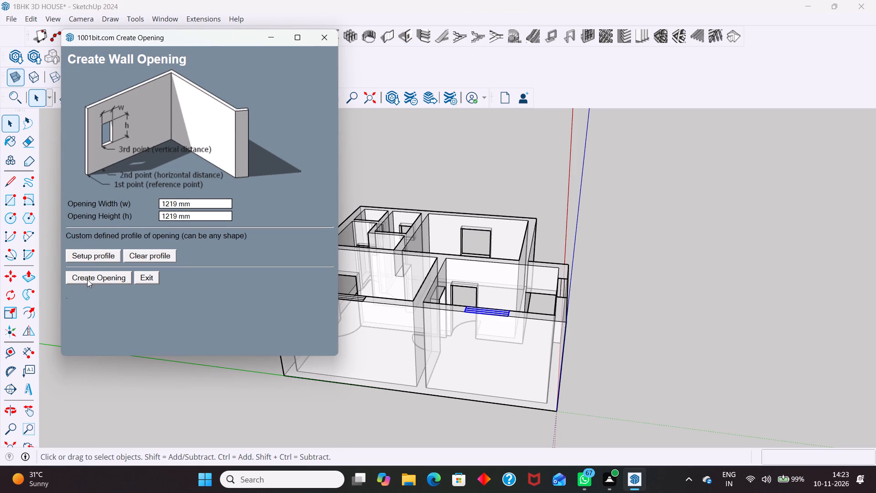
pyautogui.click(88, 279)
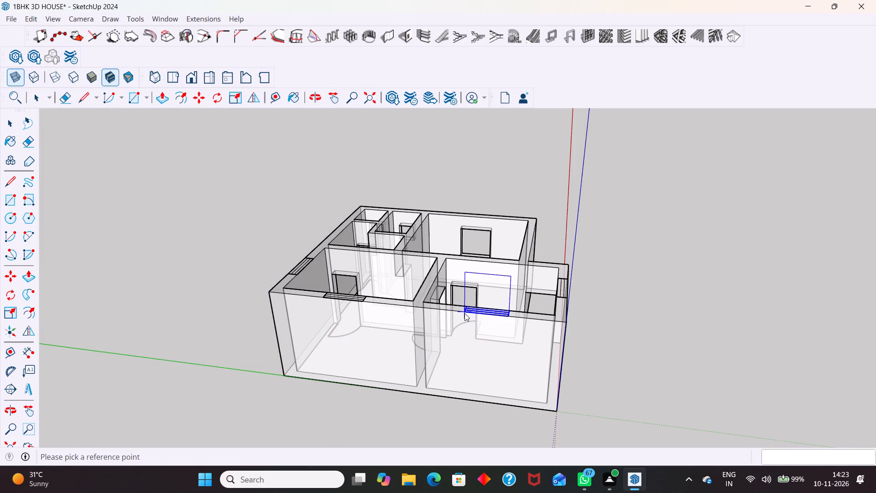
pyautogui.doubleClick(463, 363)
pyautogui.press('space')
# Examine the newly cut wall openings from several sides of the house, comparing their positions on the outer walls.
pyautogui.scroll(-4, 443, 365)
pyautogui.moveTo(563, 406); pyautogui.dragTo(419, 408, button='middle')
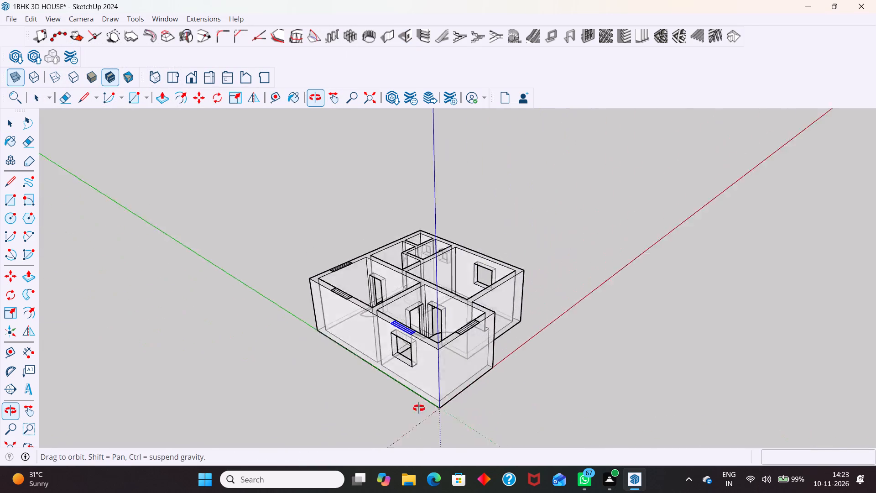
pyautogui.moveTo(419, 408); pyautogui.dragTo(337, 368, button='middle')
pyautogui.moveTo(345, 379); pyautogui.dragTo(506, 342, button='middle')
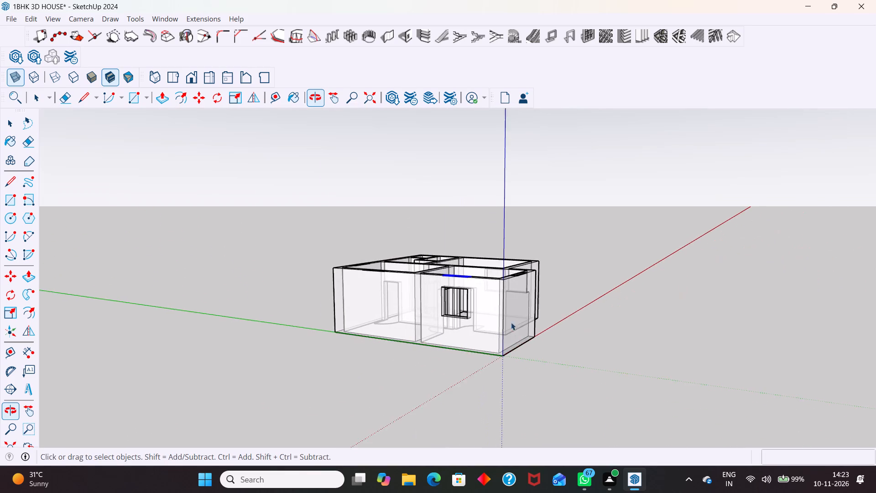
pyautogui.scroll(4, 468, 318)
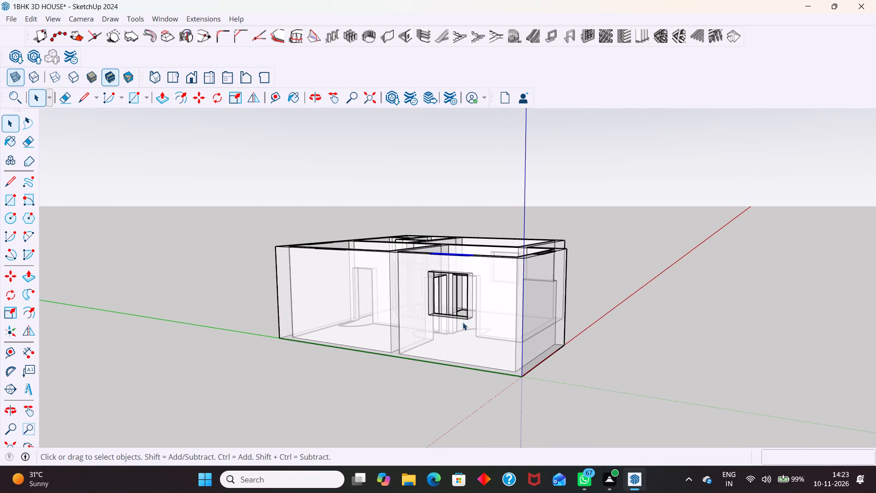
pyautogui.moveTo(467, 334); pyautogui.dragTo(484, 367, button='middle')
pyautogui.moveTo(553, 373); pyautogui.dragTo(296, 361, button='middle')
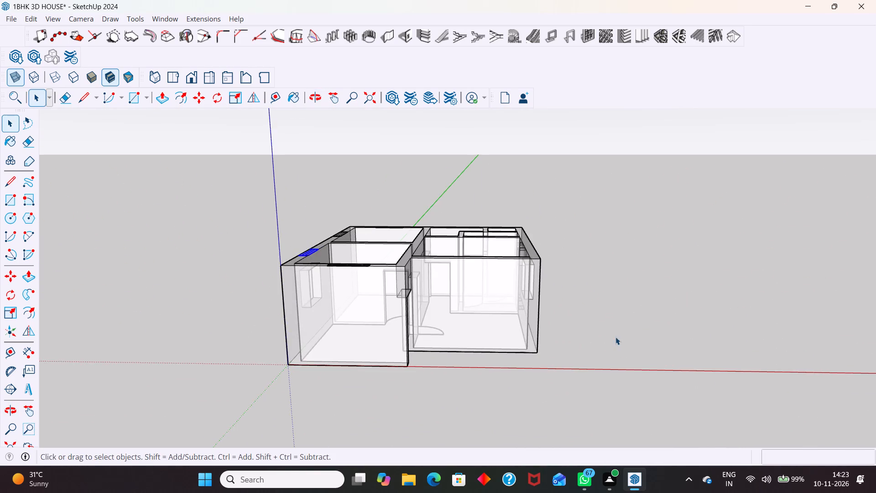
pyautogui.moveTo(598, 340); pyautogui.dragTo(357, 325, button='middle')
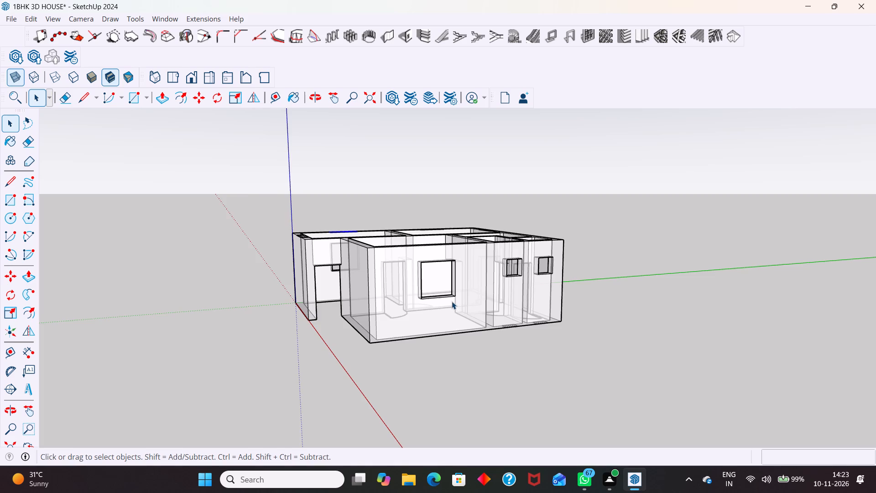
pyautogui.scroll(3, 452, 301)
pyautogui.moveTo(466, 330); pyautogui.dragTo(424, 350, button='middle')
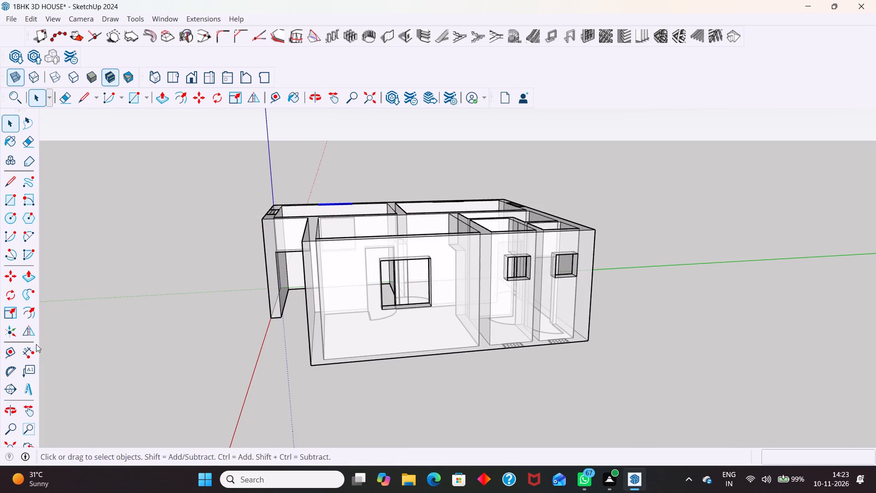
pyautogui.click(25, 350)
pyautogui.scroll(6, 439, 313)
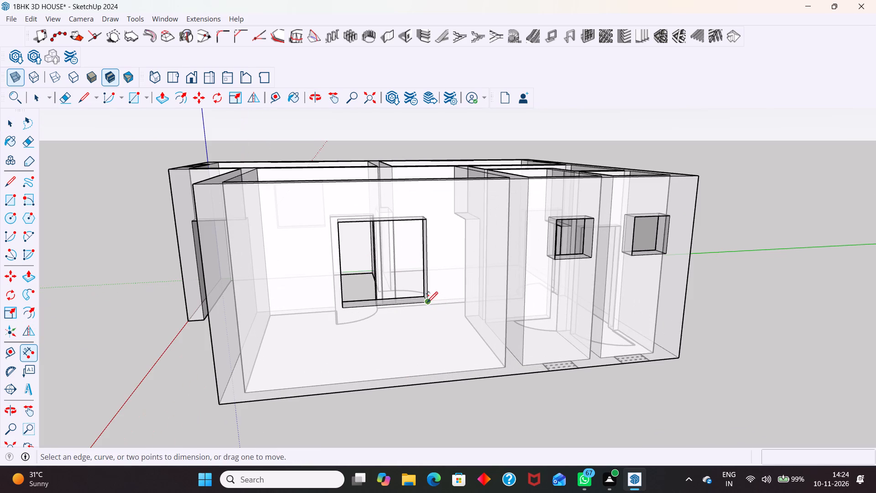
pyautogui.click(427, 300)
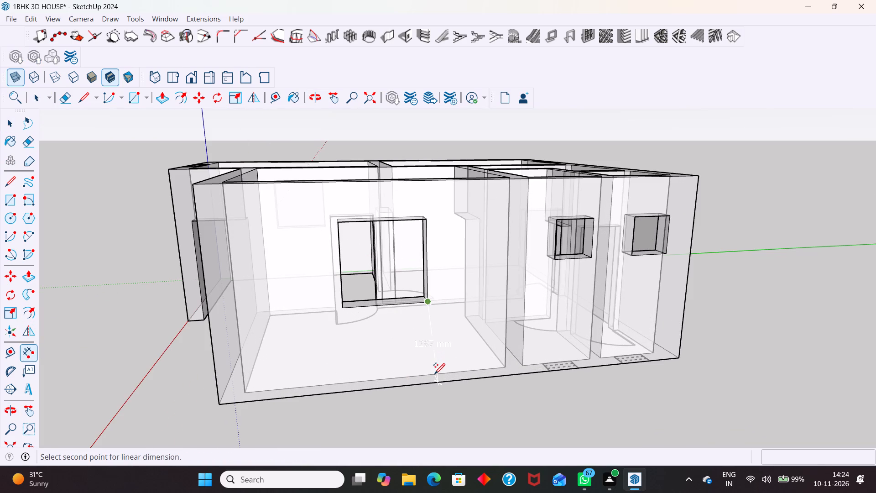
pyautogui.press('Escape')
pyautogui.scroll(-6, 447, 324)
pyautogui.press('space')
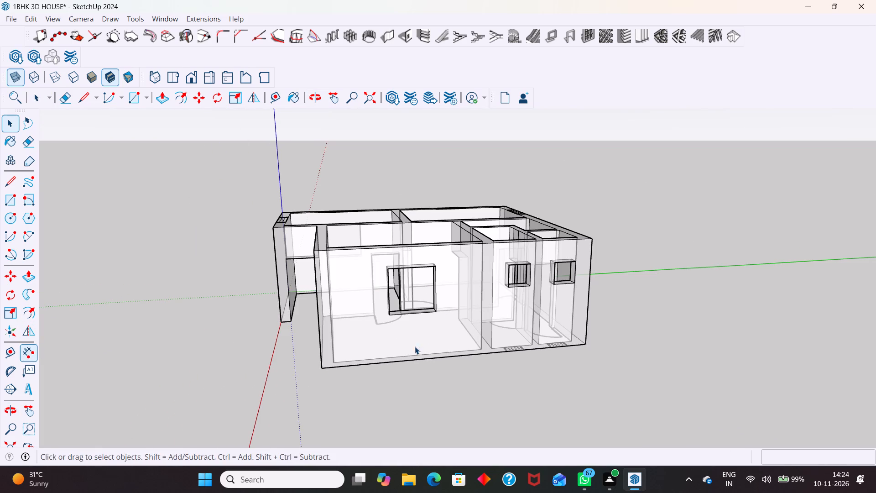
# Undo the recent edits back through the origin room's opening, the large room's symbol deletion and the large room's 4' opening.
pyautogui.moveTo(335, 362); pyautogui.dragTo(500, 327, button='middle')
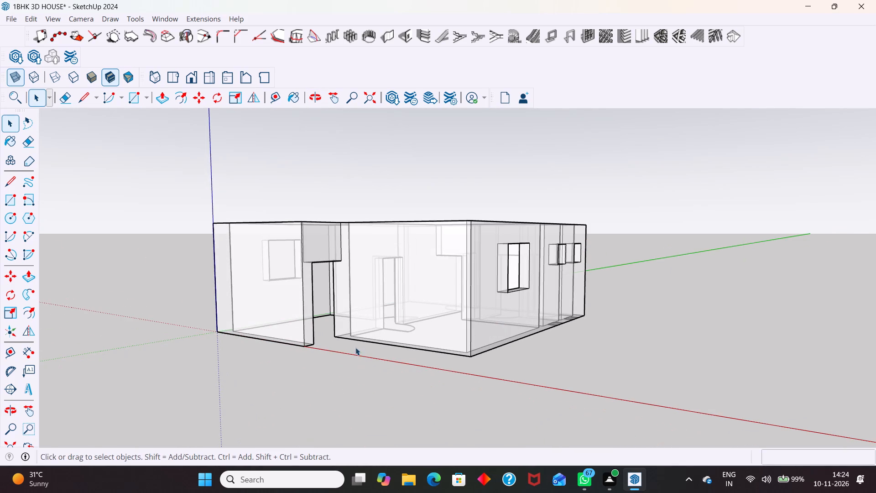
pyautogui.moveTo(356, 345); pyautogui.dragTo(455, 376, button='middle')
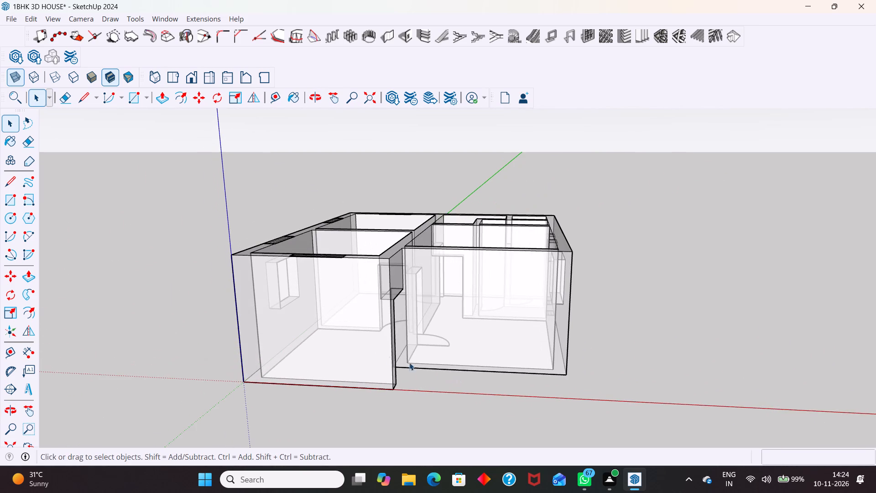
pyautogui.moveTo(601, 321); pyautogui.dragTo(428, 314, button='middle')
pyautogui.hotkey('ctrl', 'z')
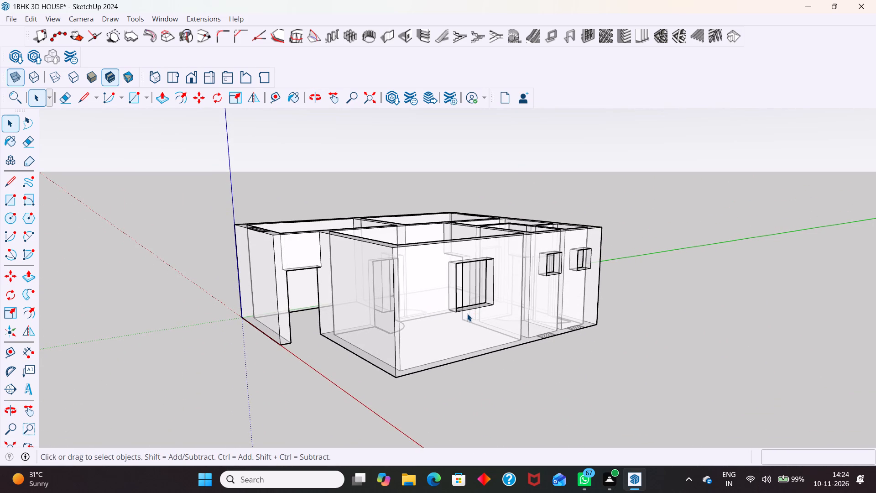
pyautogui.hotkey('ctrl', 'z')
pyautogui.hotkey('ctrl', 'z')
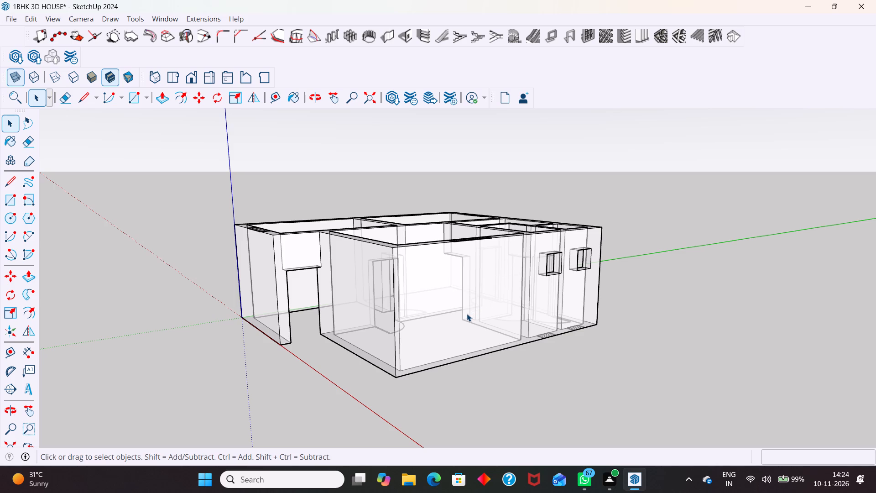
# Cut a 1219 by 1219 mm opening by eye below the large room's wall-top window symbol, undoing the first placement and placing it again.
pyautogui.moveTo(506, 322); pyautogui.dragTo(355, 382, button='middle')
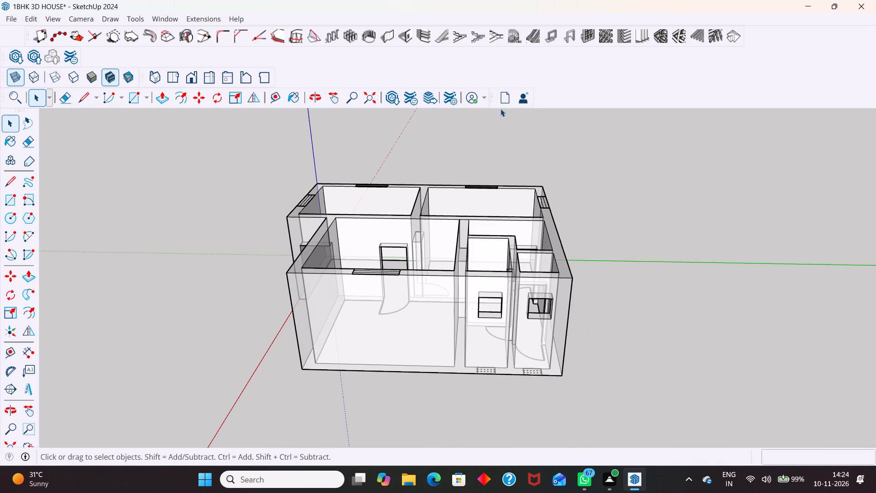
pyautogui.click(407, 37)
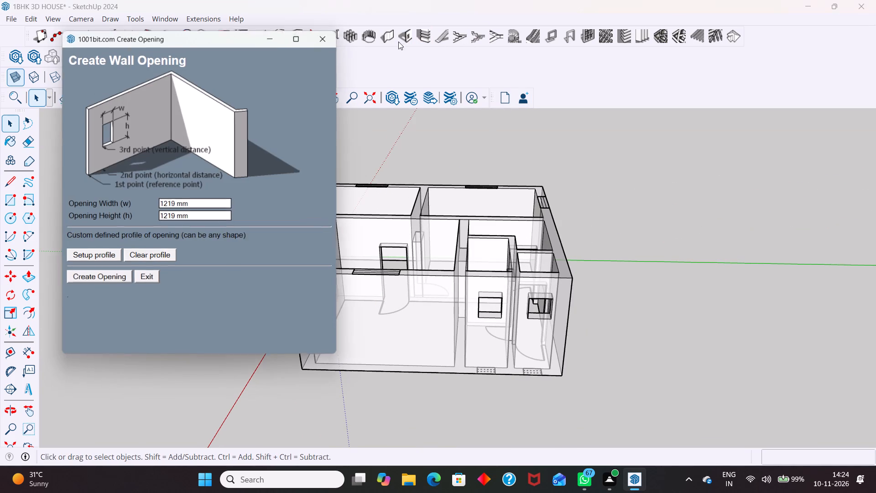
pyautogui.click(103, 275)
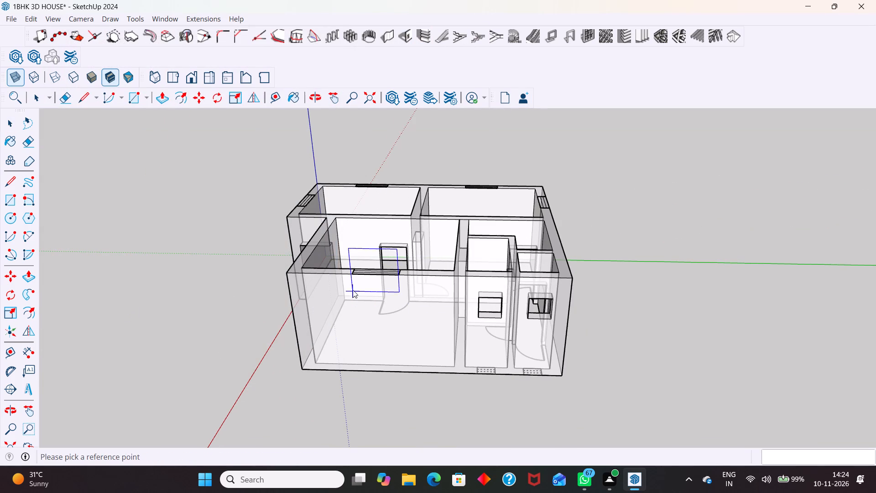
pyautogui.doubleClick(355, 334)
pyautogui.scroll(-6, 384, 334)
pyautogui.moveTo(349, 367); pyautogui.dragTo(436, 357, button='middle')
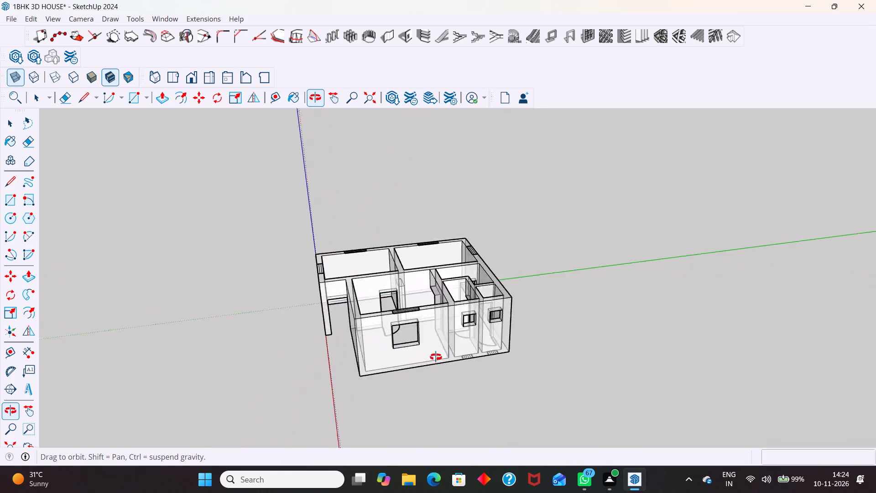
pyautogui.moveTo(436, 357); pyautogui.dragTo(480, 289, button='middle')
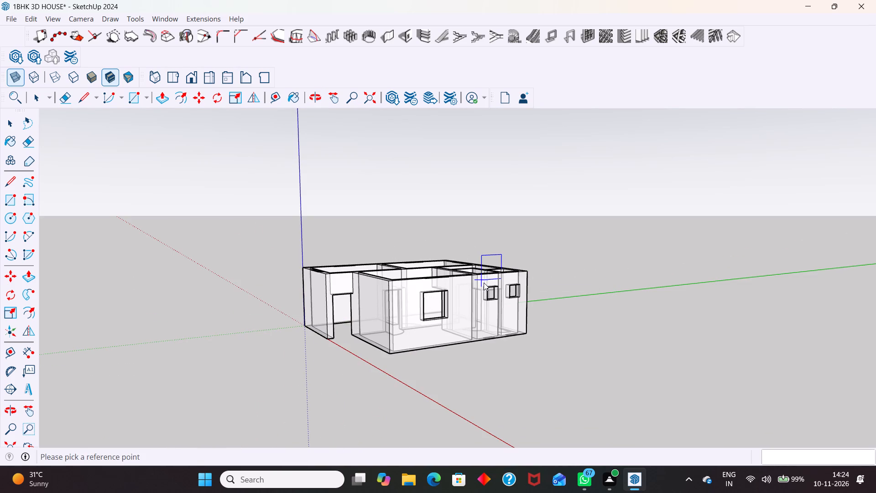
pyautogui.hotkey('ctrl', 'z')
pyautogui.scroll(4, 431, 317)
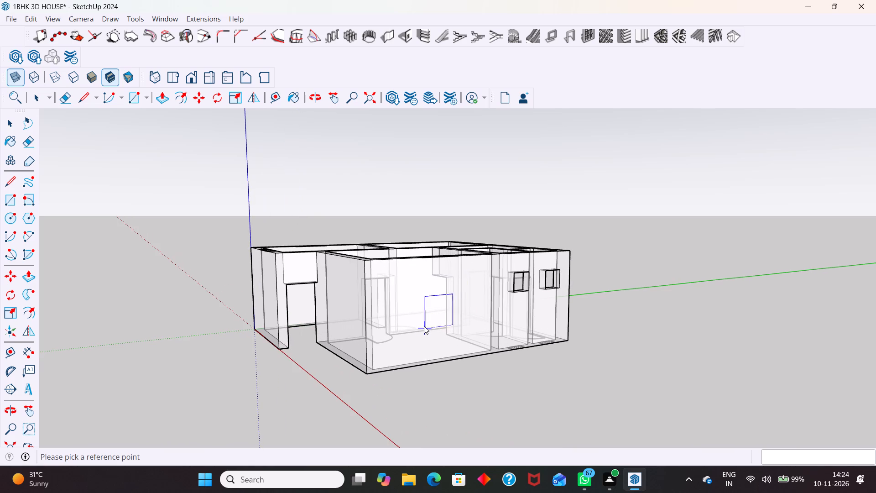
pyautogui.moveTo(452, 319); pyautogui.dragTo(393, 382, button='middle')
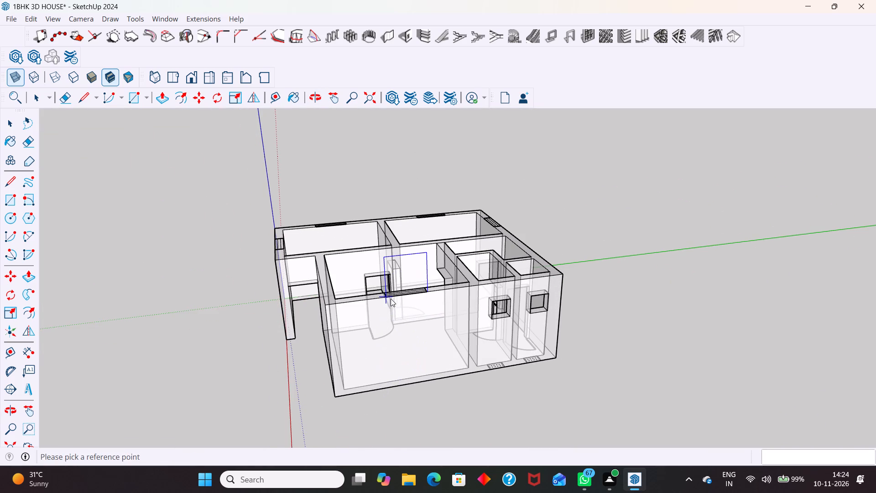
pyautogui.doubleClick(397, 358)
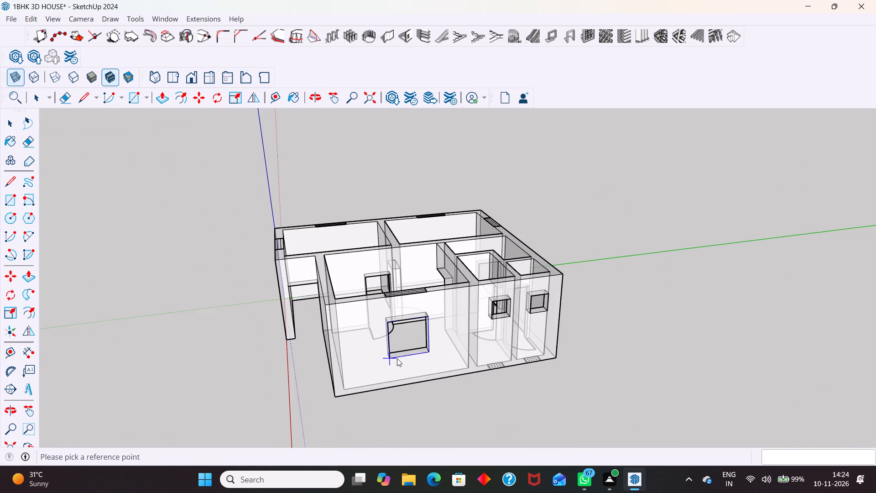
pyautogui.press('space')
# Cut a 1219 by 1219 mm opening by eye below the window symbol on the red-axis wall of the room at the origin.
pyautogui.scroll(-7, 397, 358)
pyautogui.moveTo(363, 378); pyautogui.dragTo(509, 291, button='middle')
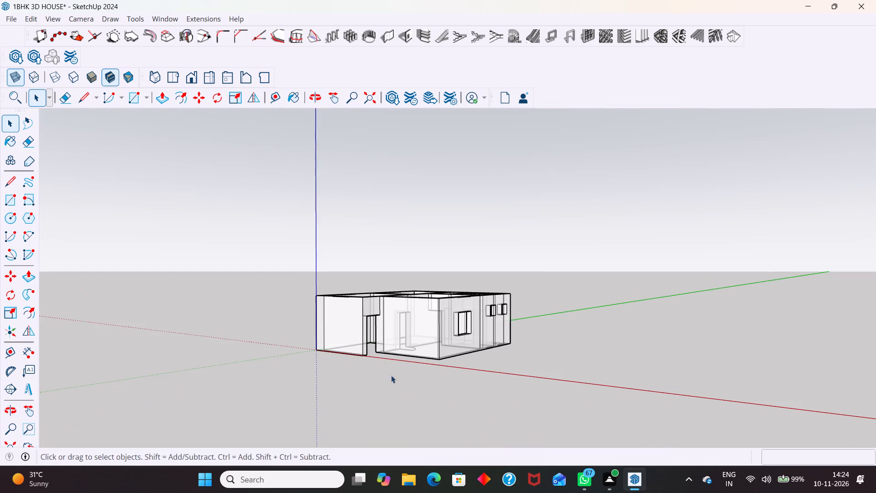
pyautogui.moveTo(394, 376); pyautogui.dragTo(490, 371, button='middle')
pyautogui.moveTo(354, 356); pyautogui.dragTo(421, 372, button='middle')
pyautogui.moveTo(426, 362); pyautogui.dragTo(422, 415, button='middle')
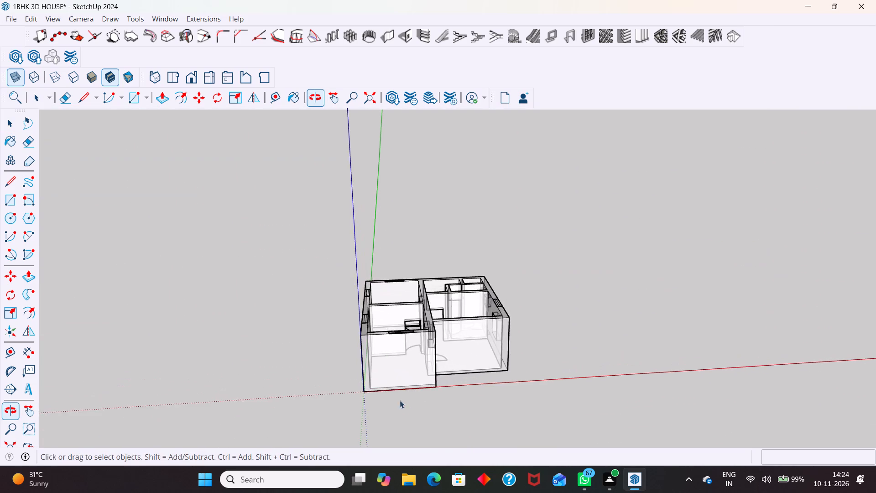
pyautogui.scroll(5, 407, 326)
pyautogui.click(408, 340)
pyautogui.scroll(-5, 415, 292)
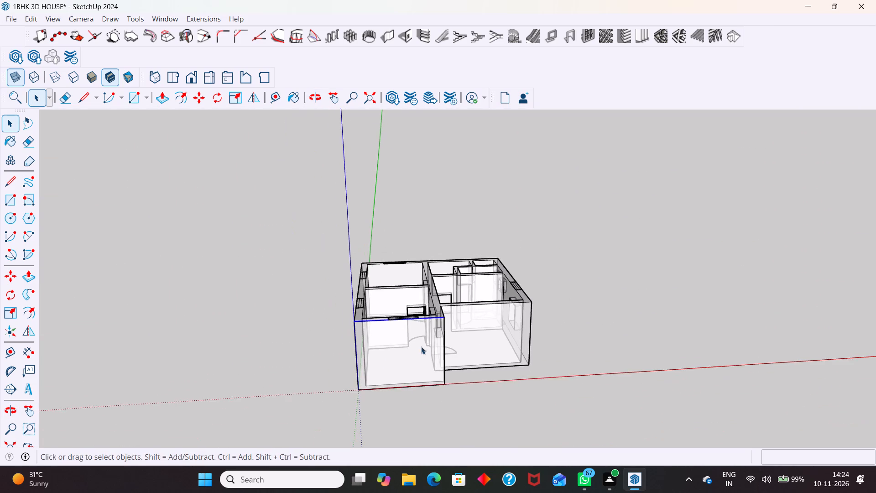
pyautogui.moveTo(421, 363); pyautogui.dragTo(414, 391, button='middle')
pyautogui.scroll(9, 394, 319)
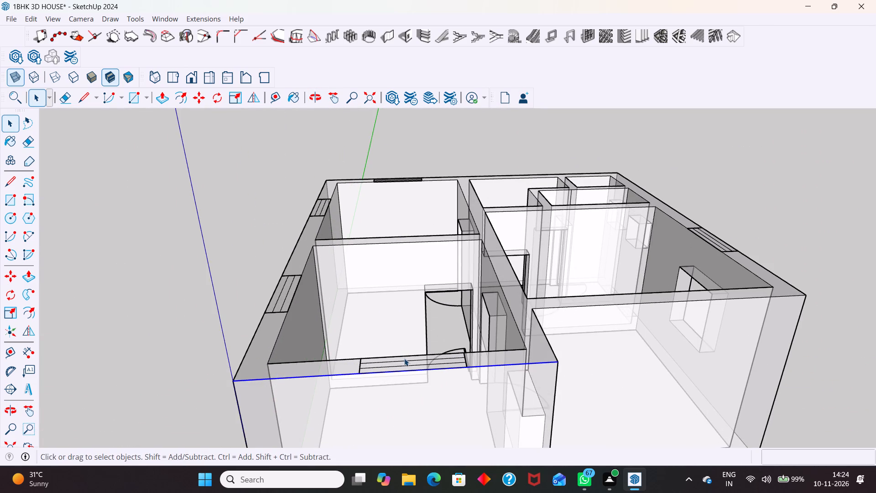
pyautogui.click(404, 358)
pyautogui.scroll(-2, 412, 291)
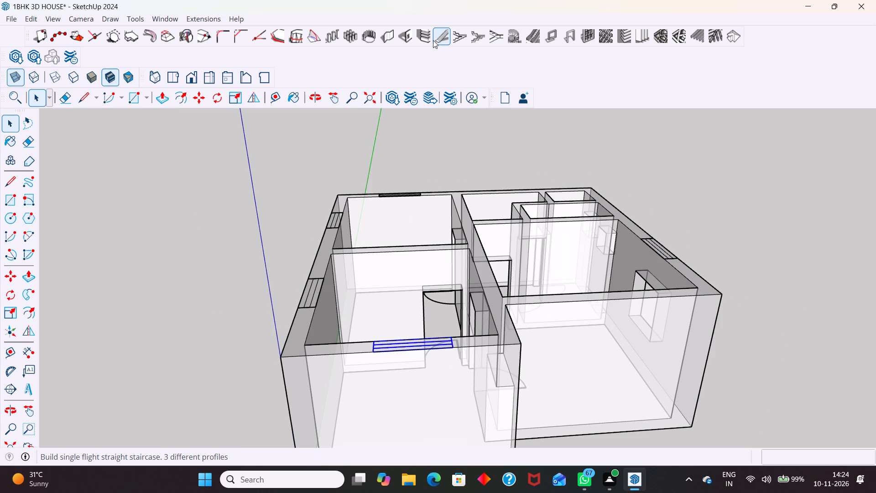
pyautogui.click(412, 37)
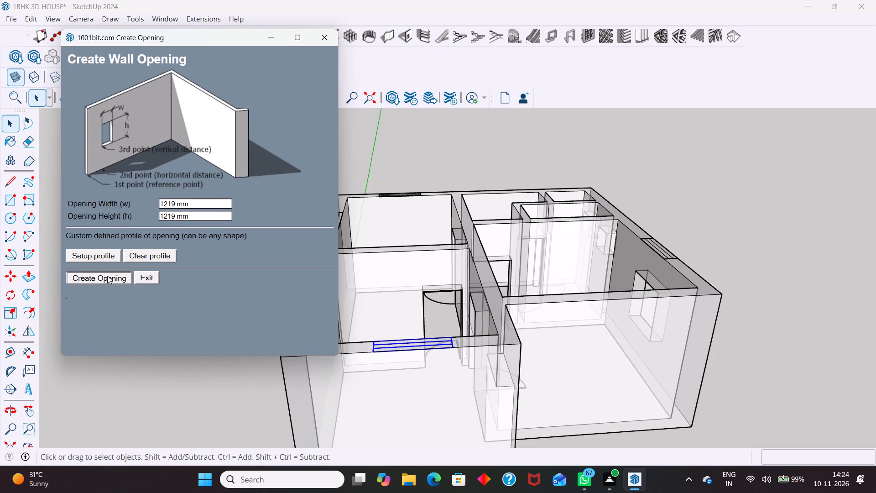
pyautogui.click(107, 276)
pyautogui.scroll(-4, 235, 221)
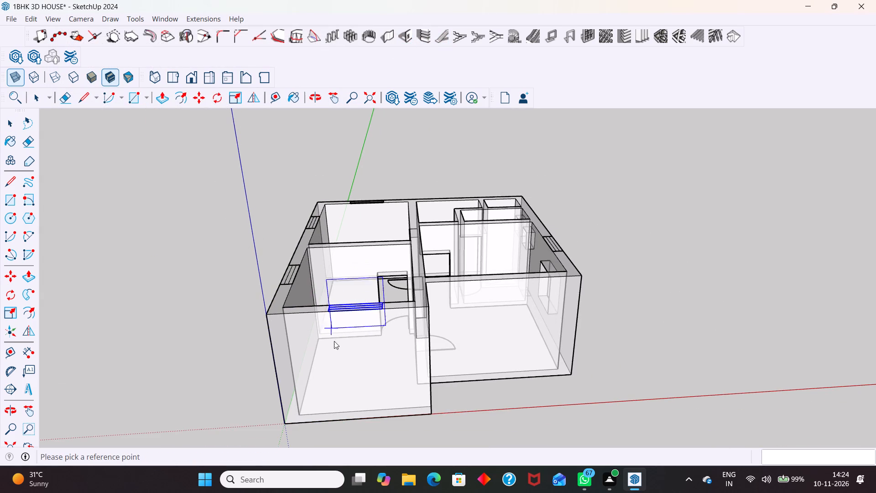
pyautogui.doubleClick(337, 382)
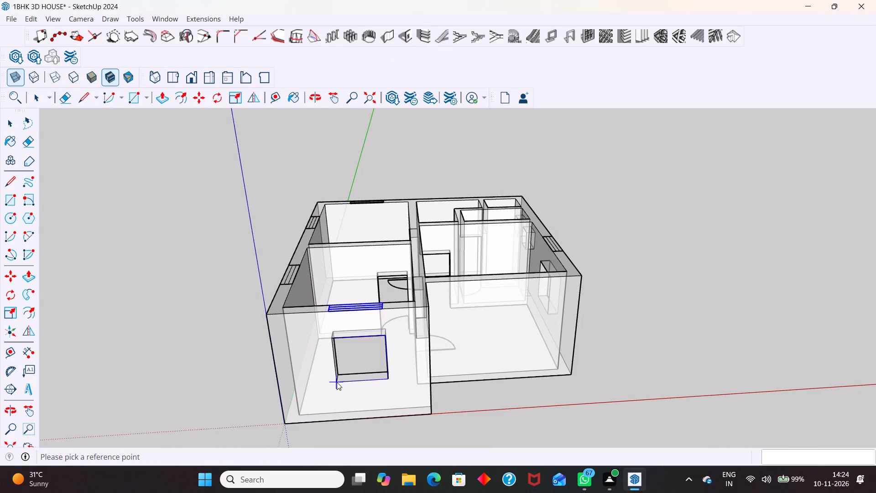
pyautogui.press('space')
# Delete the selected wall-top window symbol above the new opening in the red-axis wall.
pyautogui.scroll(-5, 333, 382)
pyautogui.moveTo(309, 382); pyautogui.dragTo(415, 377, button='middle')
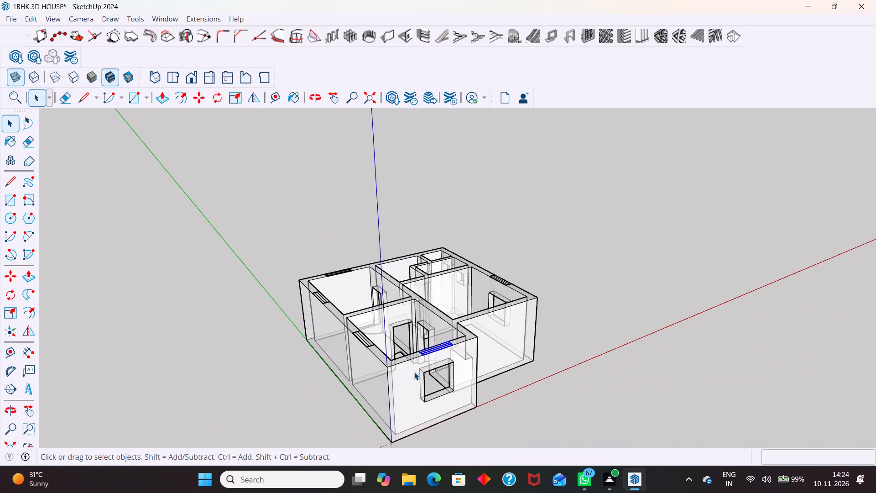
pyautogui.press('Delete')
# Delete the wall-top window symbol above the opening in the large room's outer wall.
pyautogui.click(499, 279)
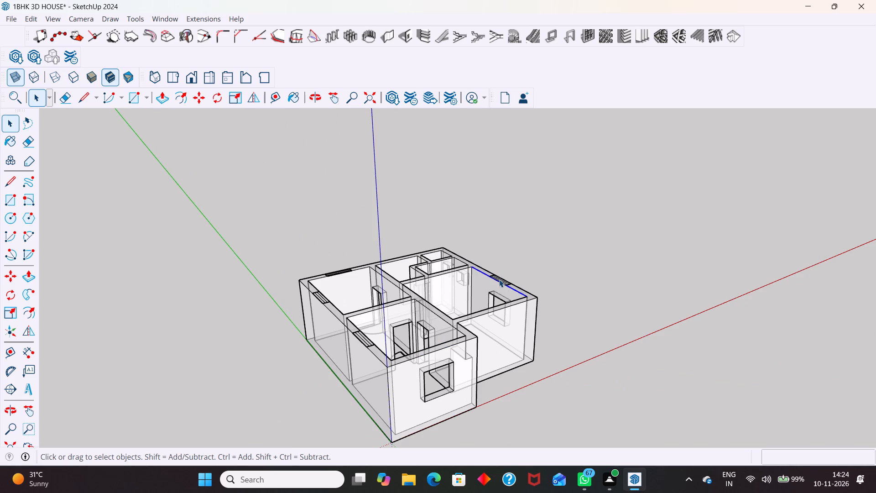
pyautogui.click(500, 279)
pyautogui.scroll(3, 501, 280)
pyautogui.click(501, 279)
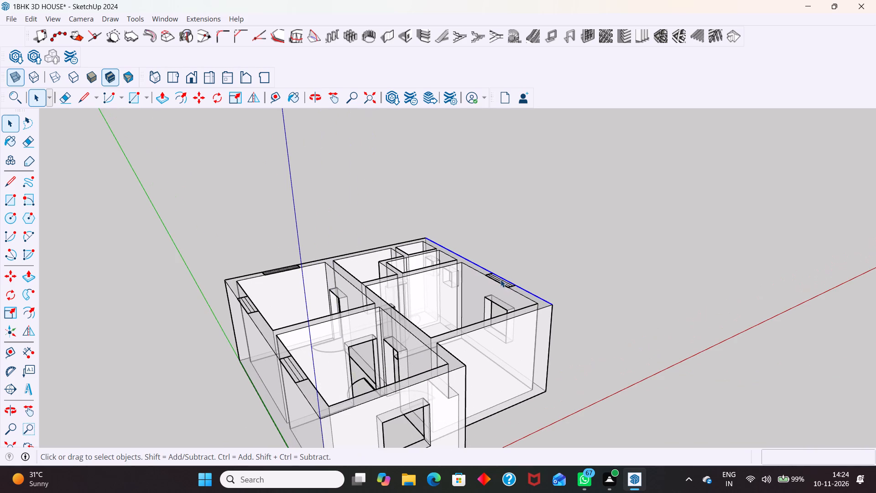
pyautogui.click(501, 279)
pyautogui.scroll(8, 501, 279)
pyautogui.click(505, 285)
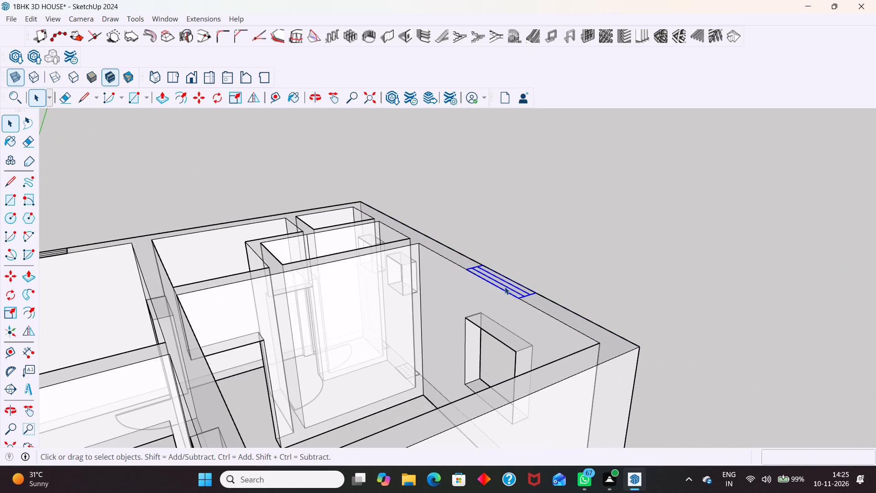
pyautogui.press('Delete')
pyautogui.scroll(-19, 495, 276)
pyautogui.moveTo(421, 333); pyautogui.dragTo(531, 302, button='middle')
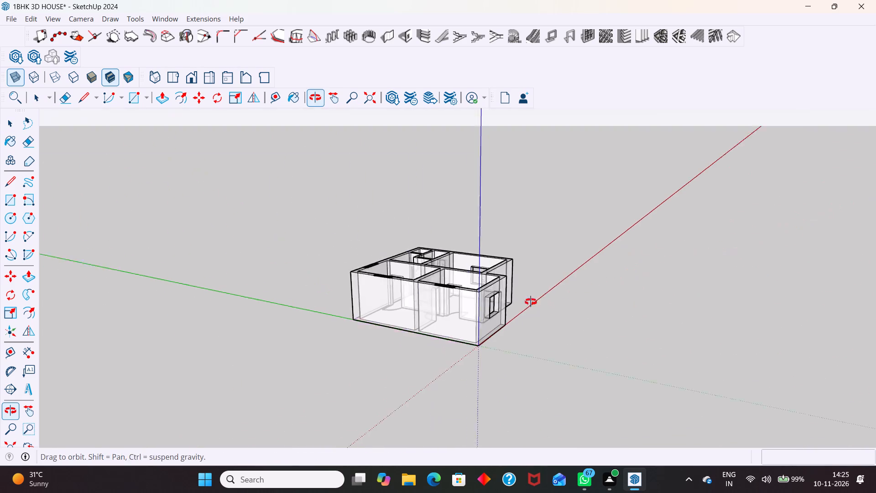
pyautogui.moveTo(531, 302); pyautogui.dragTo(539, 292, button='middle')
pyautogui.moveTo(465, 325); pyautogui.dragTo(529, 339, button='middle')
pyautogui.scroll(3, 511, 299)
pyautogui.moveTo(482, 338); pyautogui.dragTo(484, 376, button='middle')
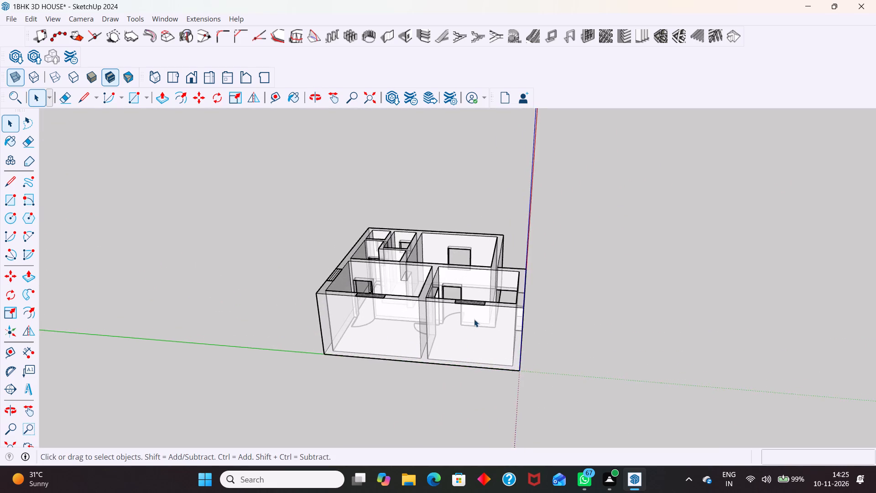
# Cut a 1219 by 1219 mm opening by eye below the window symbol on the origin room's green-axis wall.
pyautogui.scroll(2, 474, 319)
pyautogui.click(408, 40)
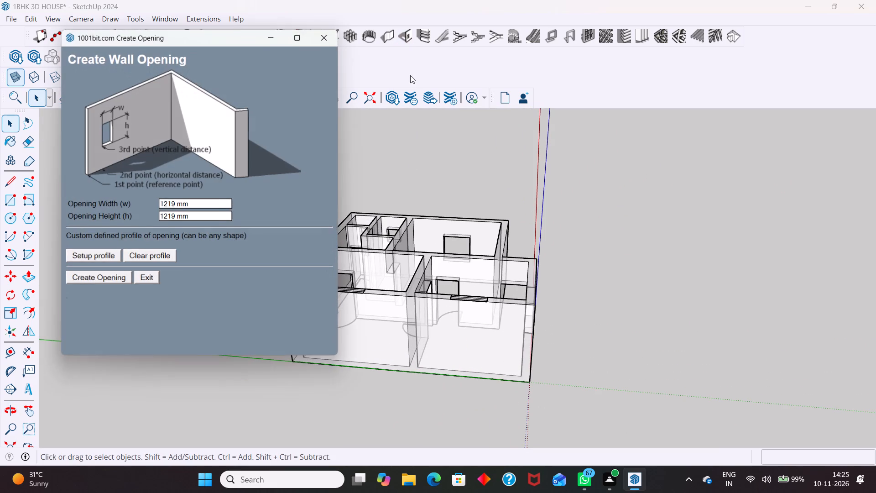
pyautogui.click(104, 275)
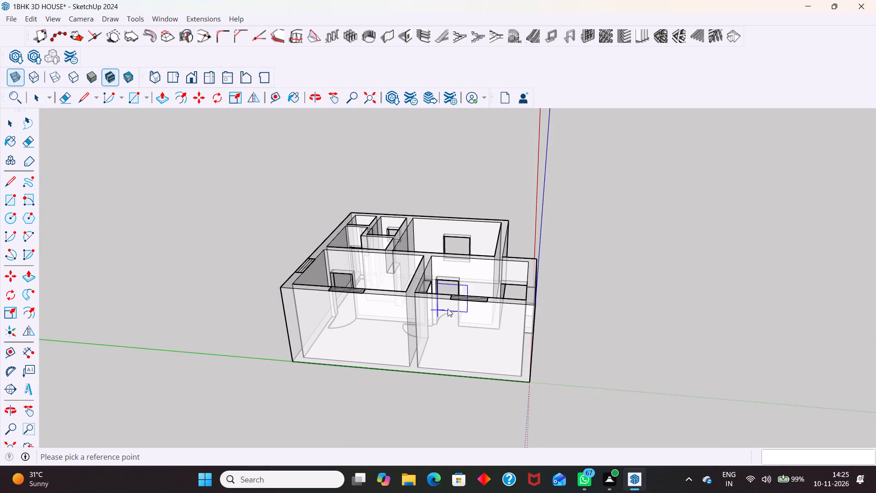
pyautogui.doubleClick(452, 350)
pyautogui.scroll(-4, 474, 342)
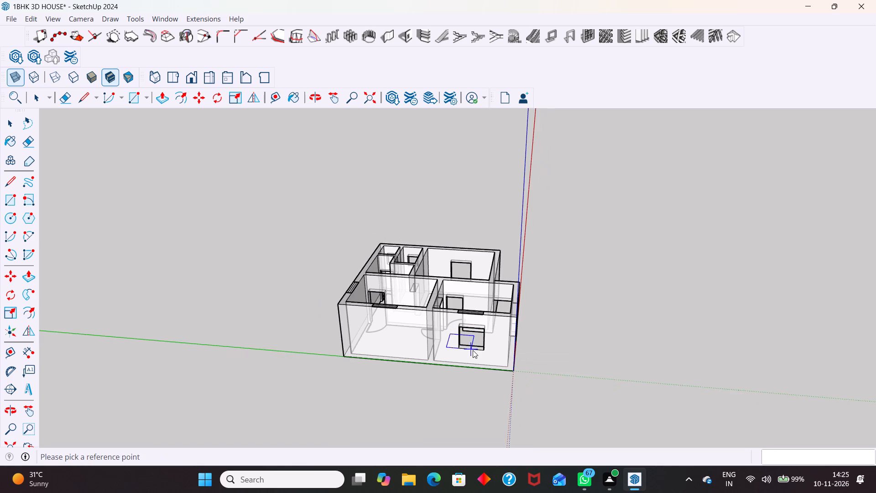
pyautogui.press('space')
# Delete the wall-top window symbol above the new opening in the origin room's green-axis wall.
pyautogui.scroll(4, 476, 309)
pyautogui.click(477, 317)
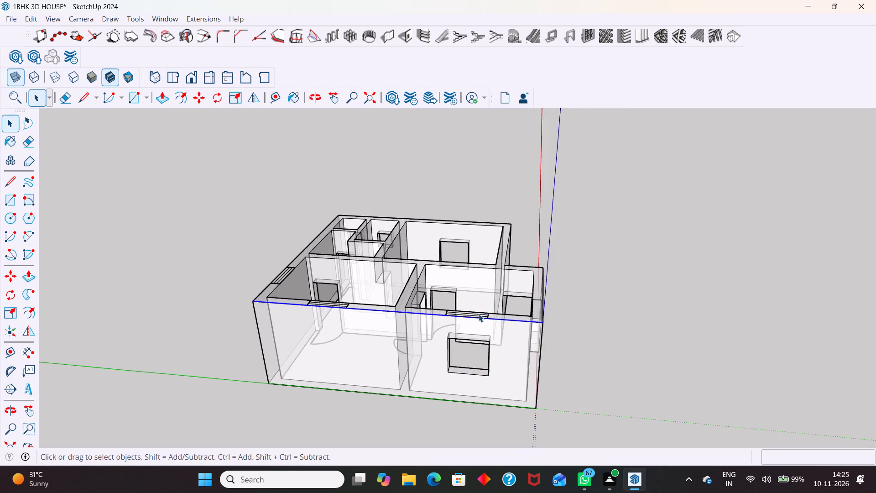
pyautogui.scroll(7, 479, 314)
pyautogui.click(480, 314)
pyautogui.press('Delete')
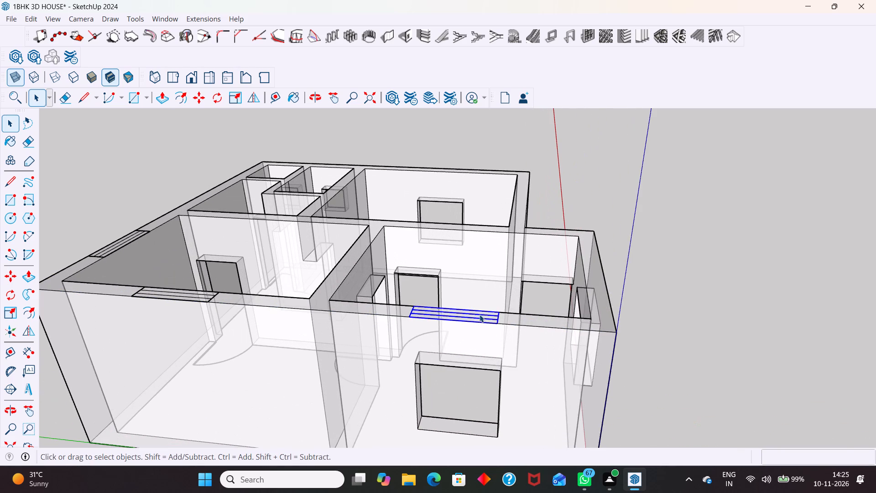
# Cut a 1219 by 1219 mm opening by eye below the window symbol on the adjacent room's green-axis wall.
pyautogui.scroll(-11, 494, 298)
pyautogui.moveTo(424, 341); pyautogui.dragTo(463, 332, button='middle')
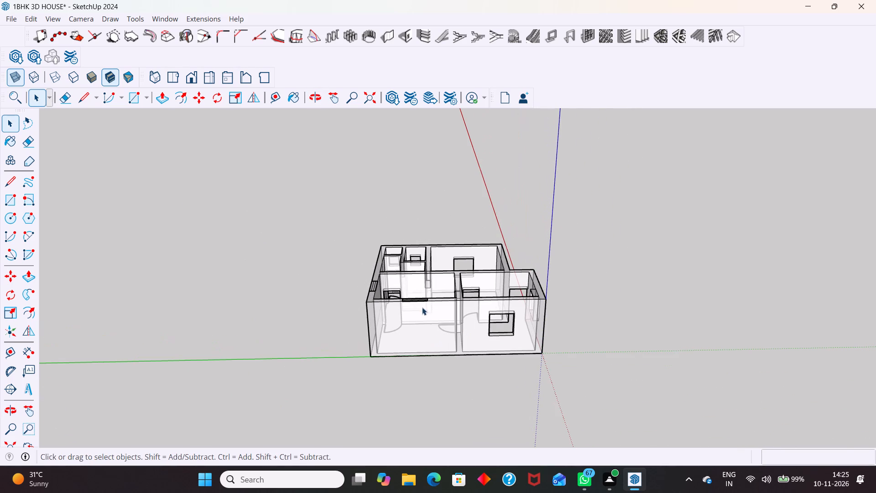
pyautogui.moveTo(417, 316); pyautogui.dragTo(414, 359, button='middle')
pyautogui.scroll(8, 403, 319)
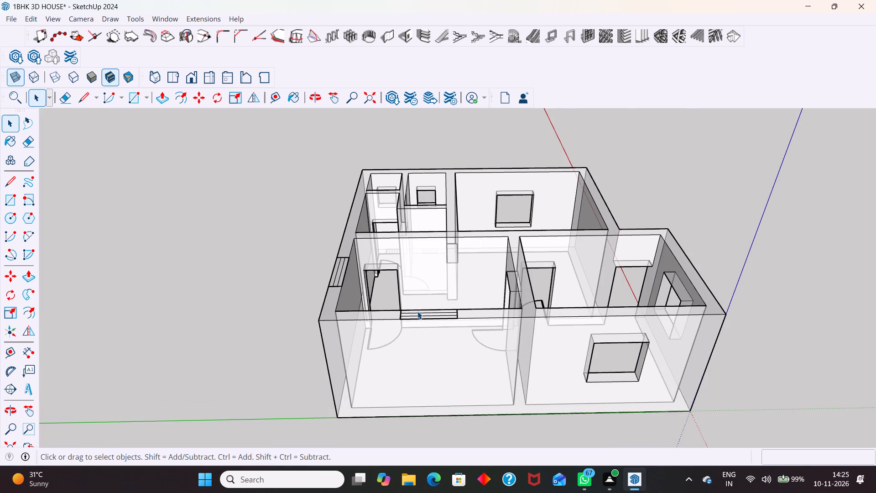
pyautogui.click(418, 313)
pyautogui.click(405, 37)
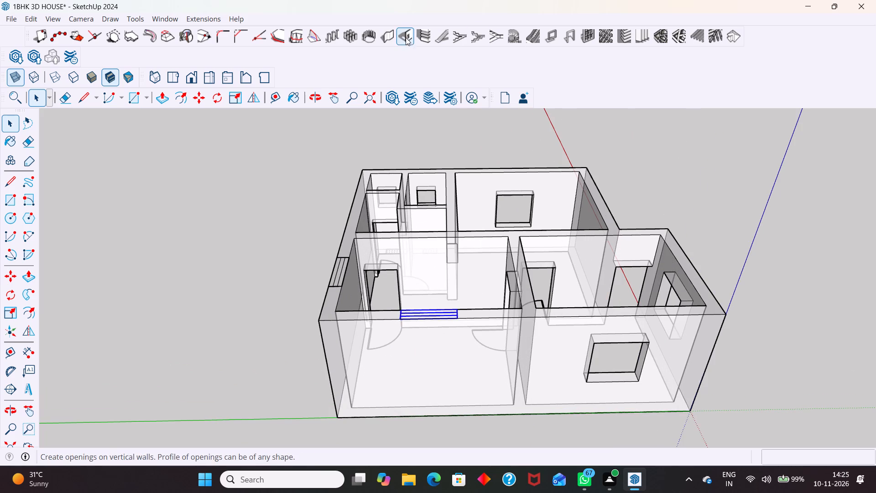
pyautogui.click(111, 279)
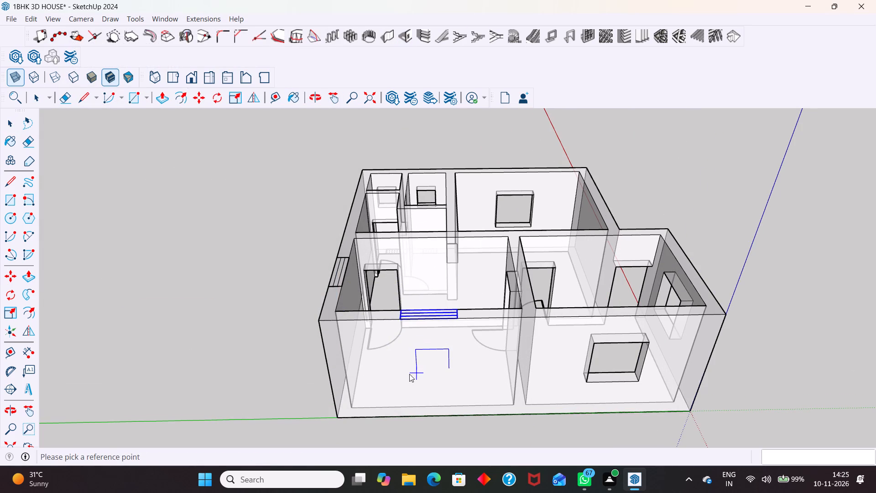
pyautogui.scroll(4, 406, 370)
pyautogui.moveTo(398, 365); pyautogui.dragTo(395, 322, button='middle')
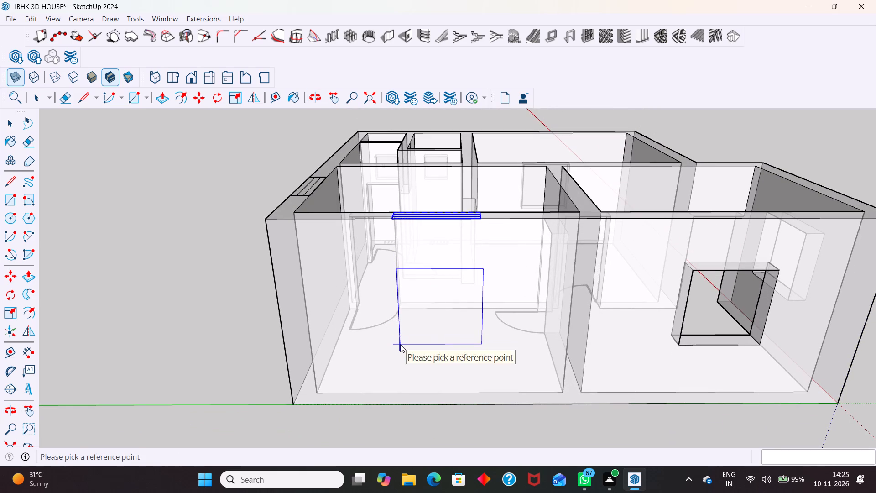
pyautogui.doubleClick(400, 346)
pyautogui.scroll(-6, 400, 348)
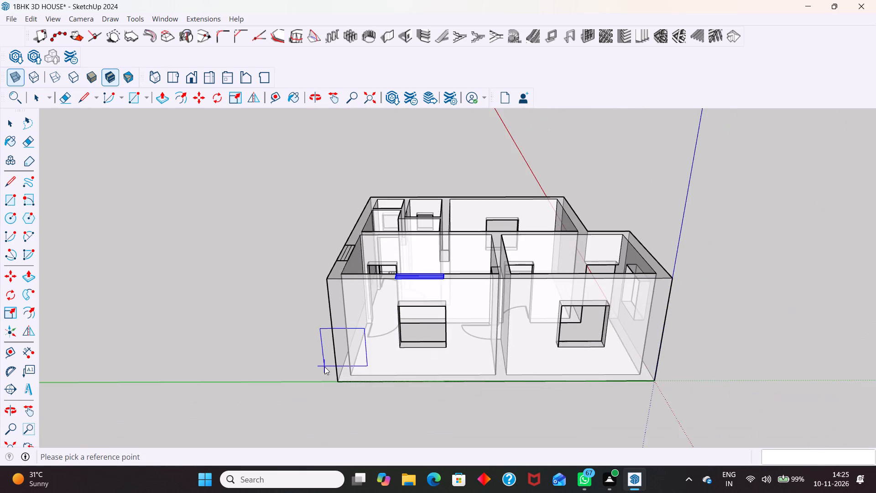
# Delete the selected wall-top window symbol above the adjacent room's new green-axis wall opening.
pyautogui.moveTo(334, 372); pyautogui.dragTo(485, 357, button='middle')
pyautogui.press('Delete')
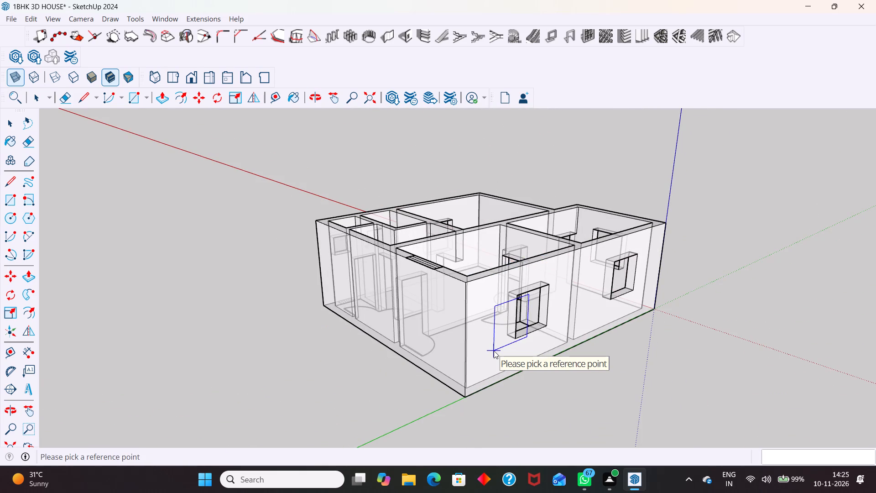
# Cut a 1219 by 1219 mm opening by eye below the same corner room's remaining window symbol, on the outer wall opposite the red axis.
pyautogui.moveTo(415, 375); pyautogui.dragTo(465, 374, button='middle')
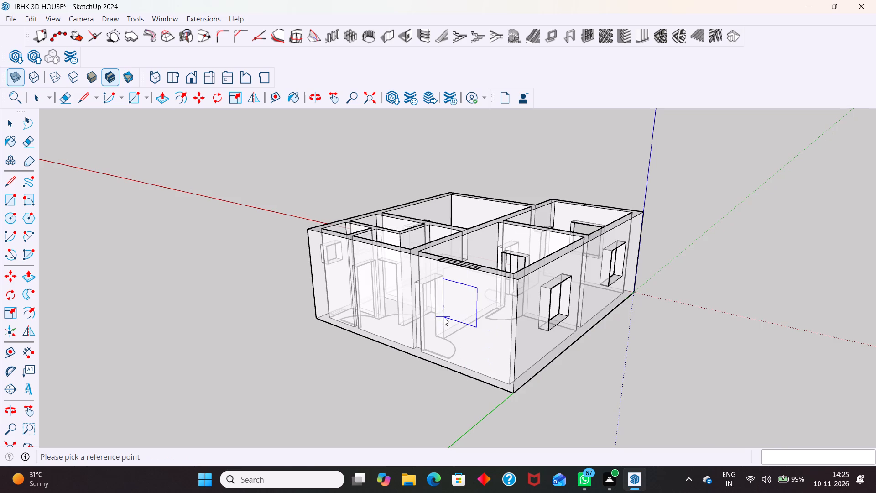
pyautogui.scroll(2, 444, 317)
pyautogui.moveTo(441, 345); pyautogui.dragTo(501, 353, button='middle')
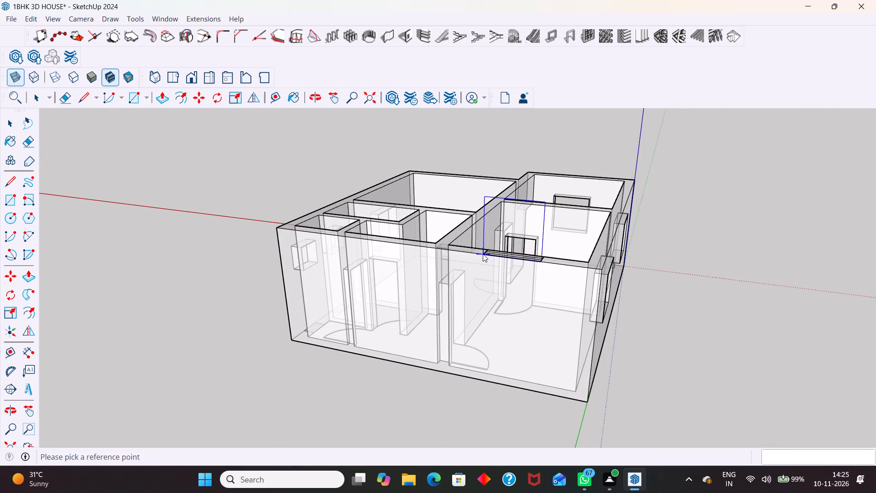
pyautogui.doubleClick(486, 334)
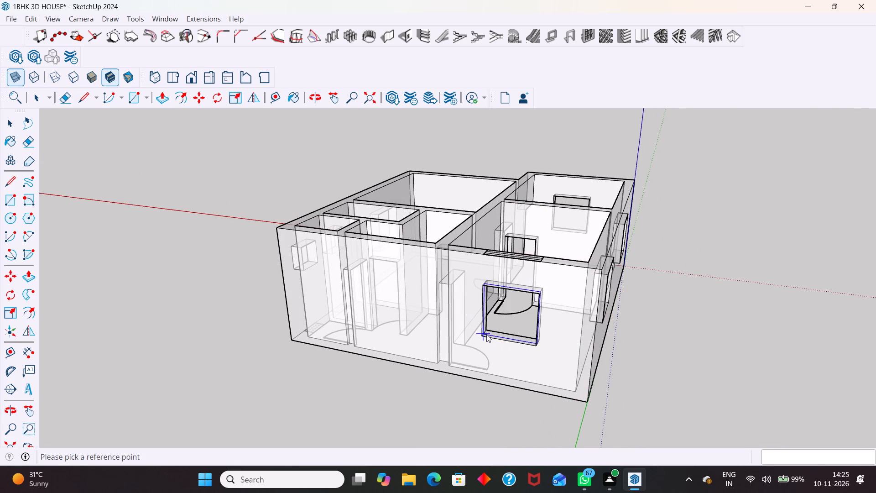
pyautogui.press('space')
# Delete the wall-top window symbol above the new opening in the outer wall opposite the red axis.
pyautogui.scroll(2, 529, 257)
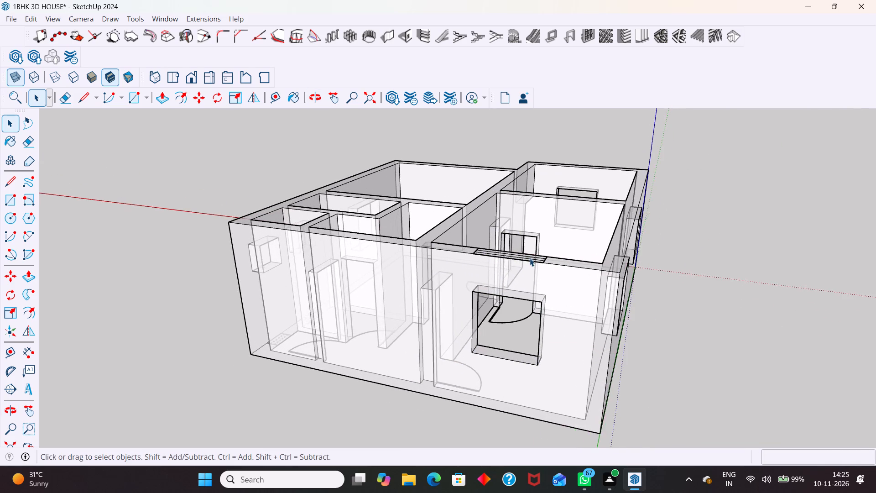
pyautogui.scroll(4, 530, 258)
pyautogui.click(531, 258)
pyautogui.moveTo(570, 264); pyautogui.dragTo(545, 318, button='middle')
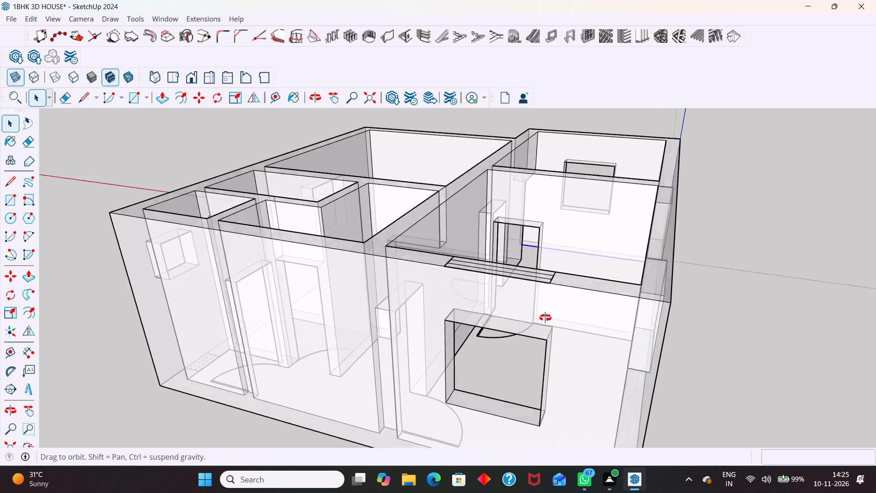
pyautogui.moveTo(545, 318); pyautogui.dragTo(468, 356, button='middle')
pyautogui.click(409, 383)
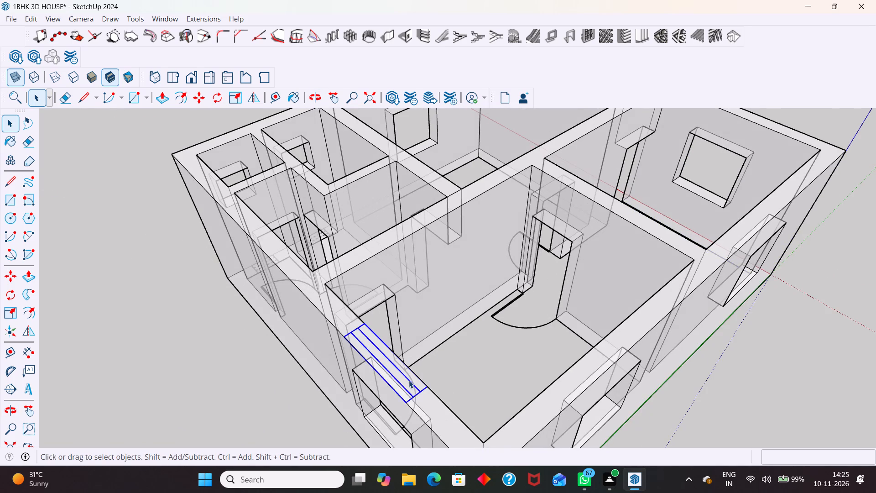
pyautogui.press('Delete')
# Examine the house from all sides, checking the window openings and the entrance doorway.
pyautogui.scroll(-12, 381, 333)
pyautogui.moveTo(452, 383); pyautogui.dragTo(258, 328, button='middle')
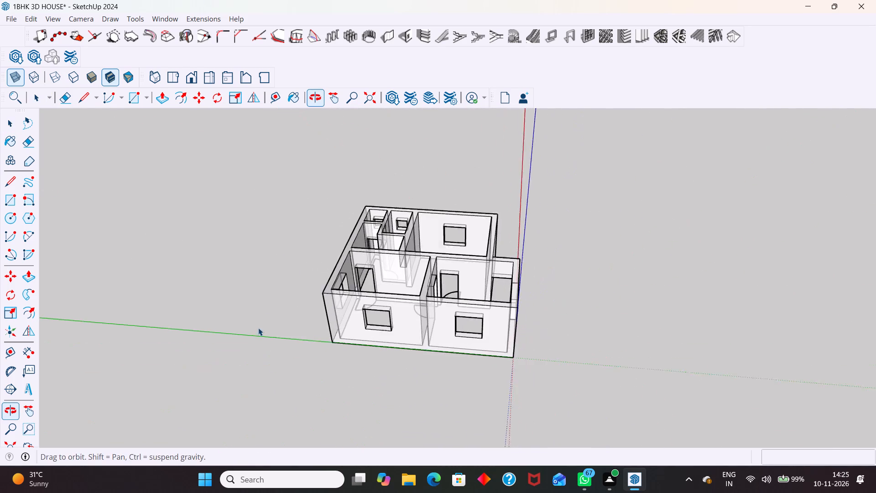
pyautogui.moveTo(258, 328); pyautogui.dragTo(263, 343, button='middle')
pyautogui.moveTo(385, 387); pyautogui.dragTo(283, 363, button='middle')
pyautogui.moveTo(480, 344); pyautogui.dragTo(246, 355, button='middle')
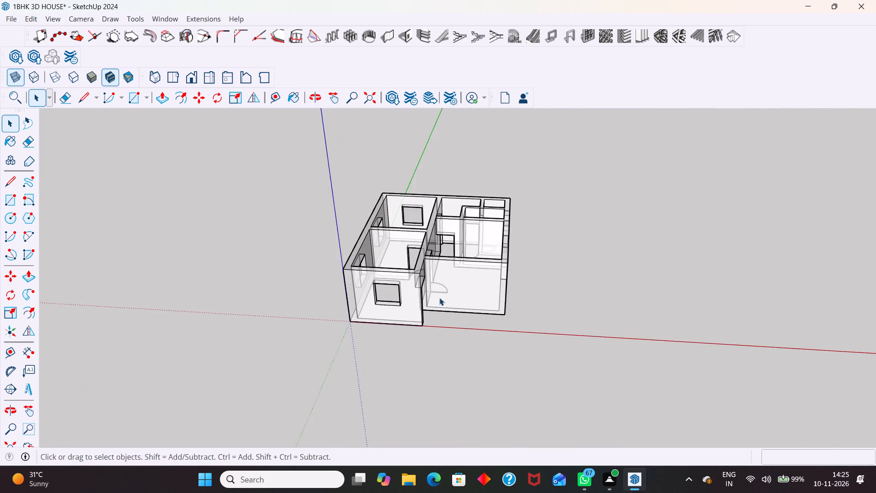
pyautogui.scroll(4, 515, 297)
pyautogui.moveTo(501, 347); pyautogui.dragTo(302, 336, button='middle')
pyautogui.scroll(4, 340, 252)
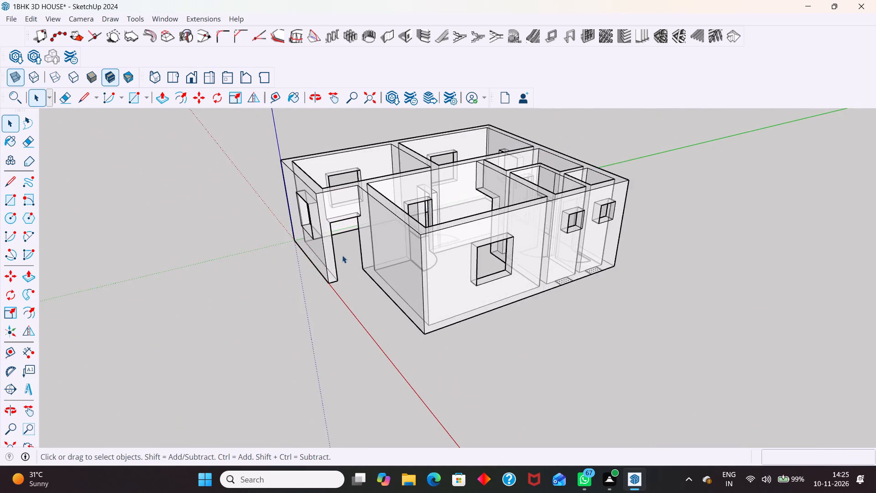
pyautogui.scroll(6, 352, 267)
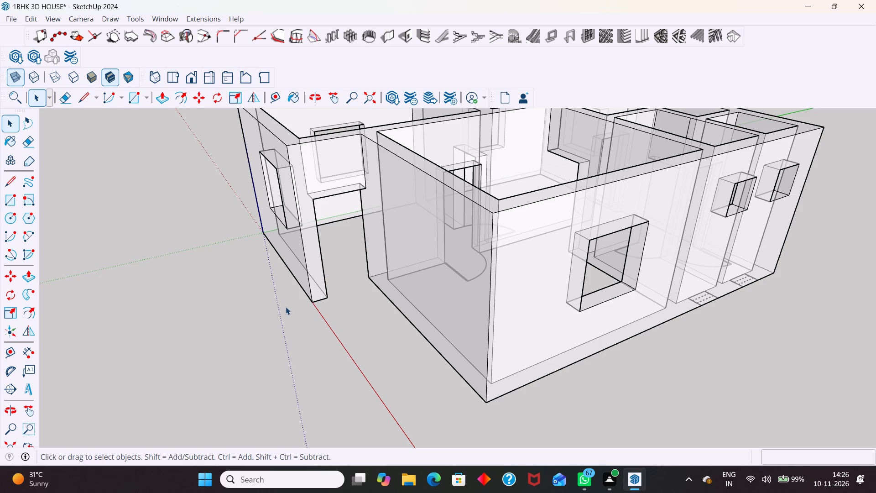
pyautogui.moveTo(357, 330); pyautogui.dragTo(252, 332, button='middle')
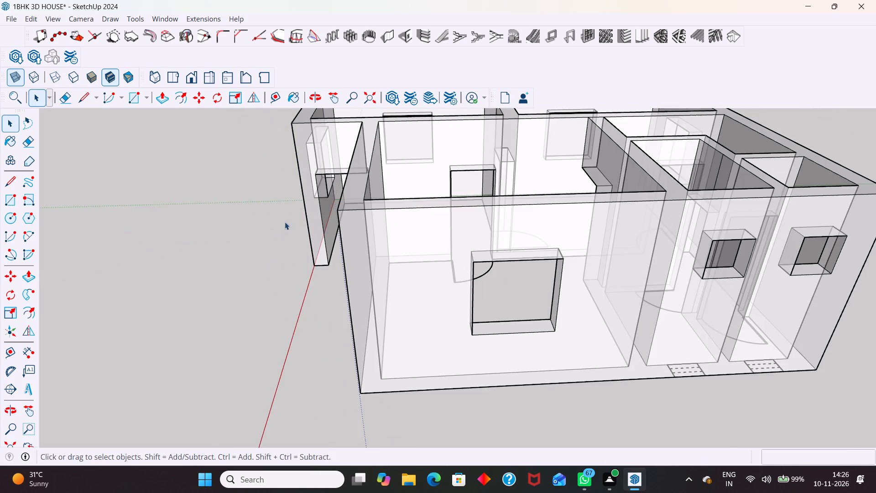
pyautogui.scroll(4, 319, 172)
pyautogui.moveTo(364, 240); pyautogui.dragTo(447, 212, button='middle')
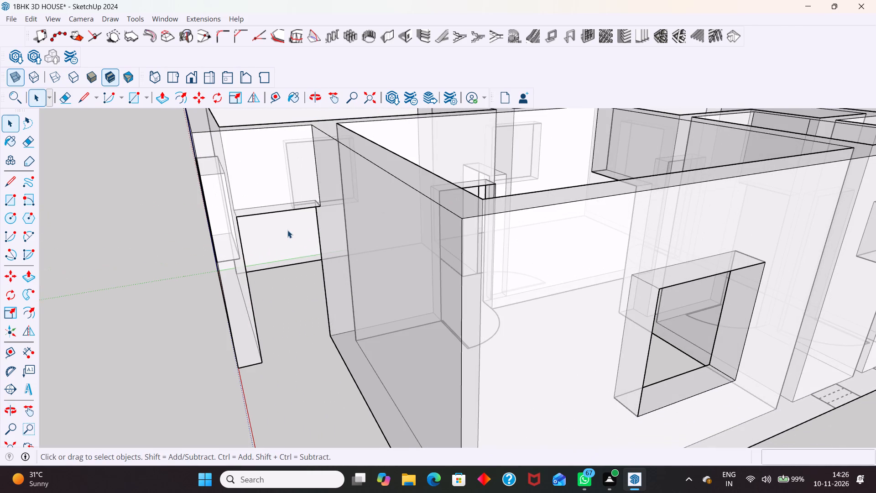
pyautogui.moveTo(287, 199); pyautogui.dragTo(319, 120, button='middle')
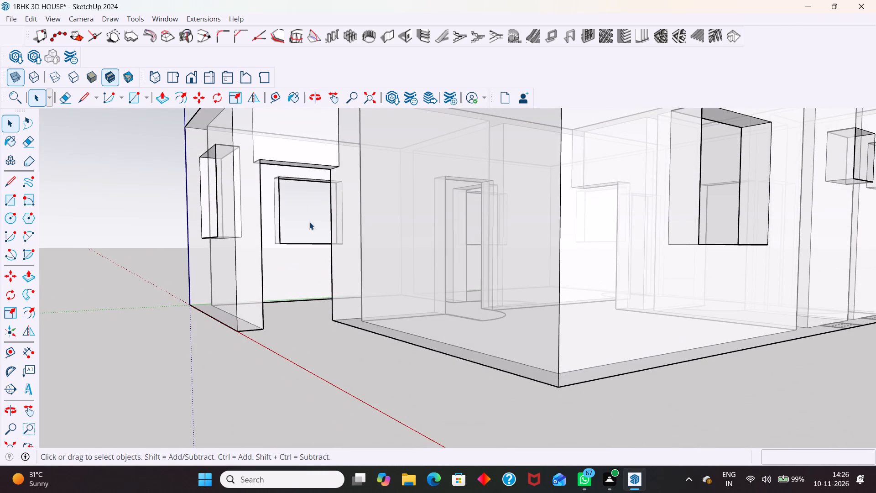
pyautogui.moveTo(325, 276); pyautogui.dragTo(299, 314, button='middle')
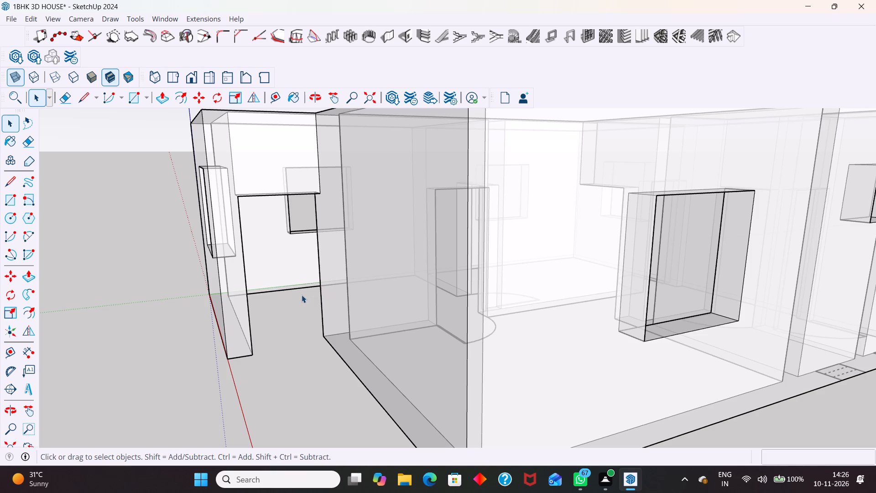
pyautogui.moveTo(318, 321); pyautogui.dragTo(223, 375, button='middle')
pyautogui.scroll(-2, 261, 332)
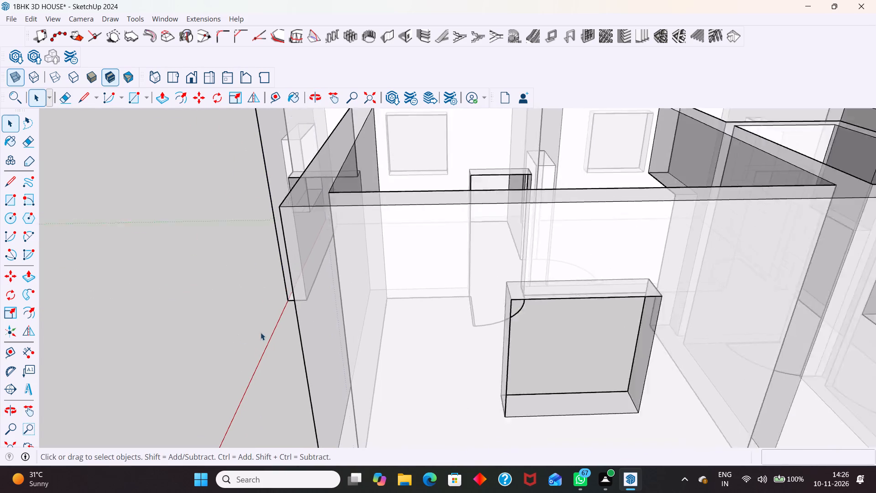
pyautogui.scroll(-2, 261, 332)
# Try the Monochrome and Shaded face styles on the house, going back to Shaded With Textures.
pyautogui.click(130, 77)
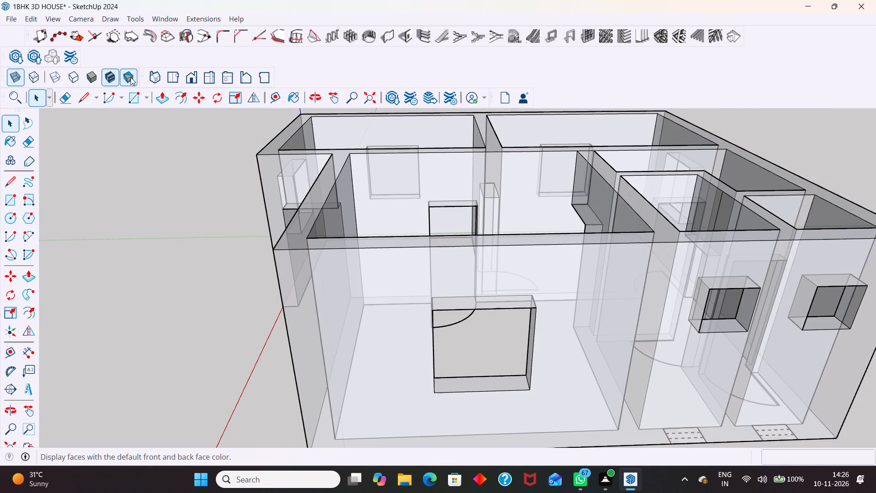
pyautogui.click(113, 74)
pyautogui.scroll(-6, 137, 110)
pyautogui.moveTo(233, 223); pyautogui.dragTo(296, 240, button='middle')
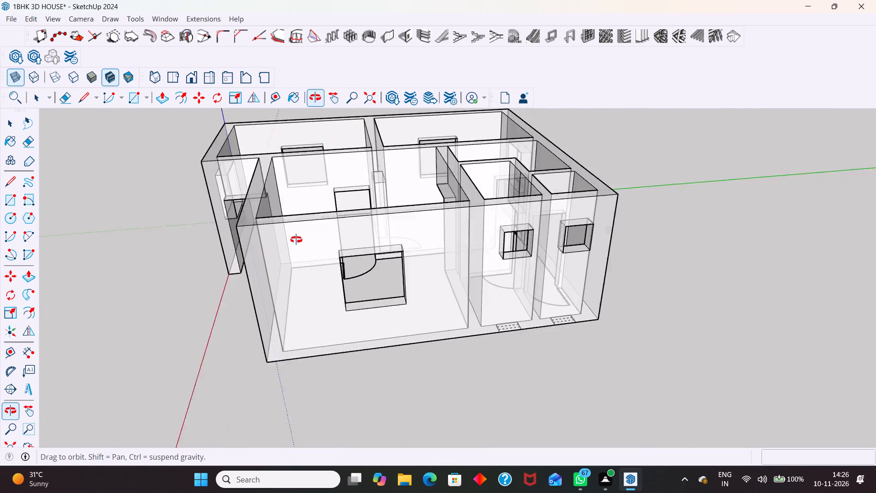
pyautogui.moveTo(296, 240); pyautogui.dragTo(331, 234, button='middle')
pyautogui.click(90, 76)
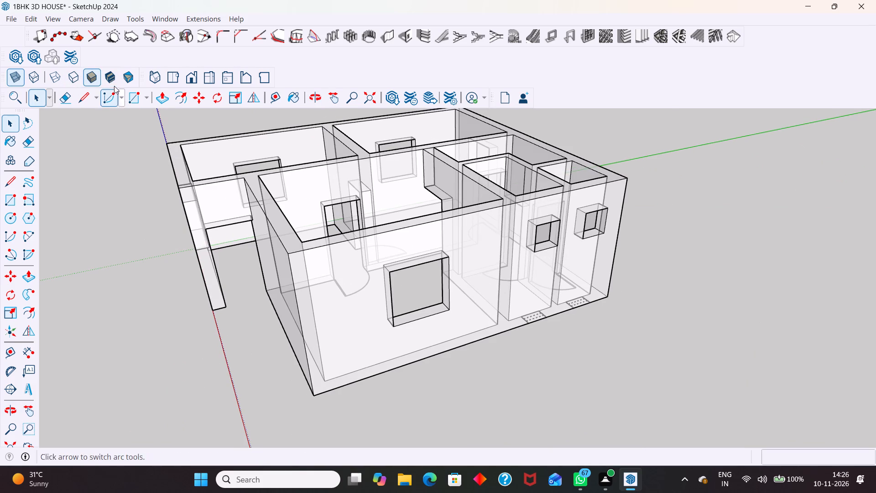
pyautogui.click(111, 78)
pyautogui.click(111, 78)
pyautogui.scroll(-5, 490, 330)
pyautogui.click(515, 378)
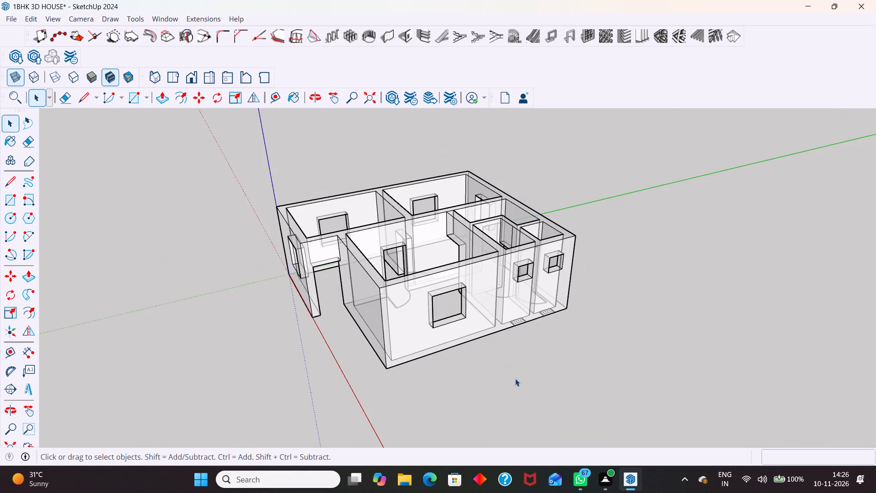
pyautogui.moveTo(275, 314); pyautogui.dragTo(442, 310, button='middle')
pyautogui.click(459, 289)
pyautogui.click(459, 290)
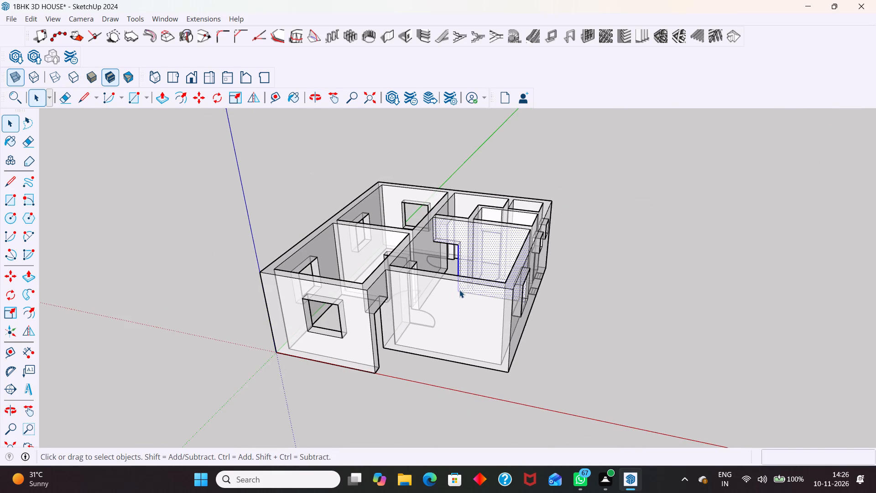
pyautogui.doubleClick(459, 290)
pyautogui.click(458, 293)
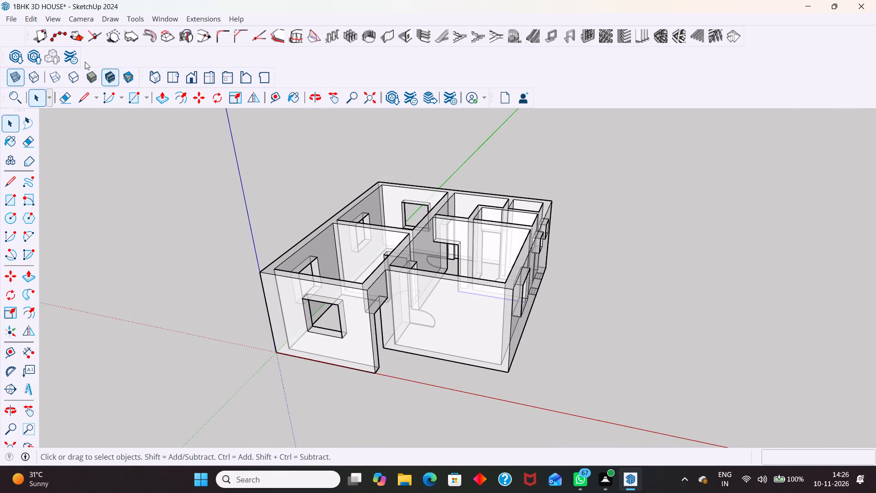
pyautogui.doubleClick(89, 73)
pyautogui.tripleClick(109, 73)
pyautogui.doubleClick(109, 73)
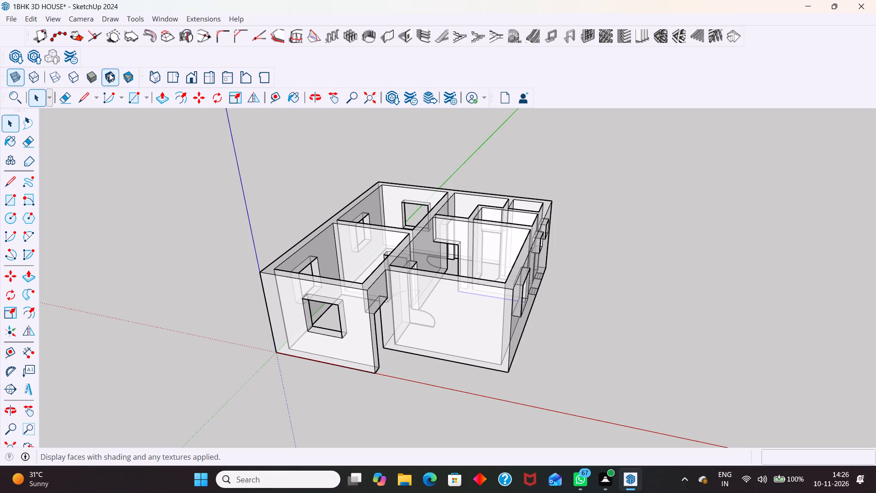
# Turn off the X-ray see-through display so the house's faces are opaque.
pyautogui.scroll(-5, 250, 228)
pyautogui.moveTo(206, 140); pyautogui.dragTo(550, 397)
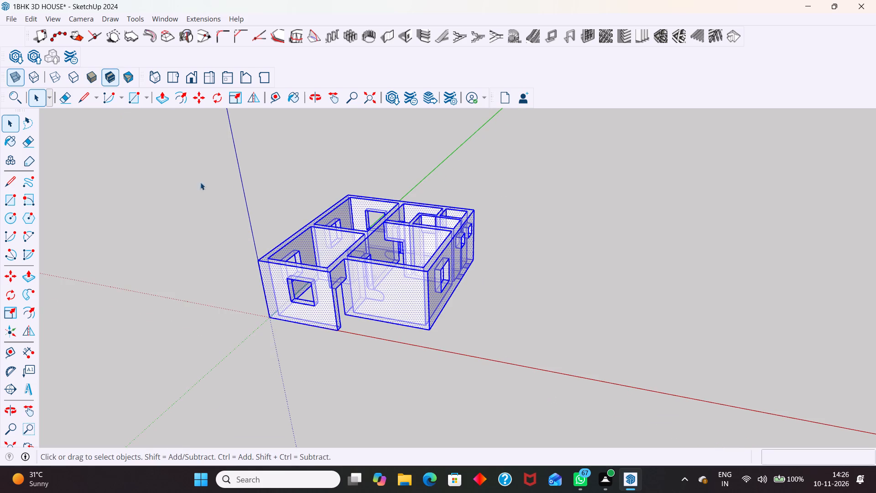
pyautogui.click(106, 72)
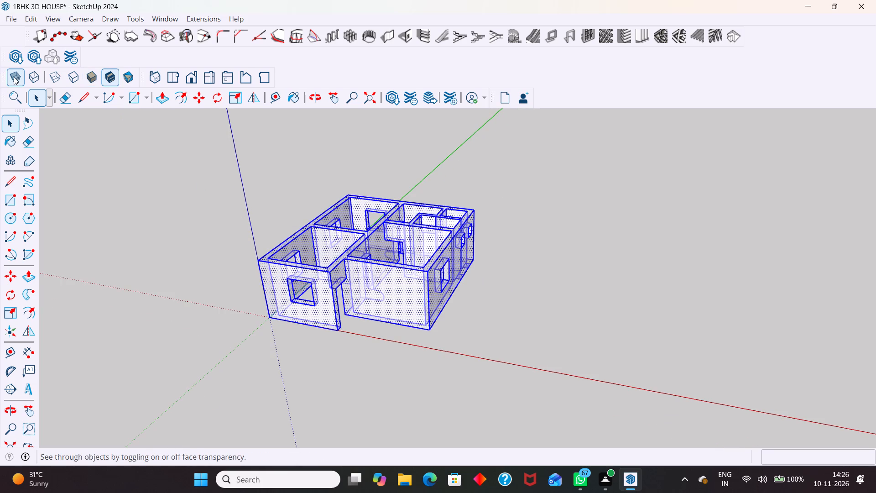
pyautogui.click(14, 77)
pyautogui.click(519, 280)
# Examine the house's outer walls, window openings and the entrance doorway from several angles and up close.
pyautogui.moveTo(362, 287); pyautogui.dragTo(362, 288, button='middle')
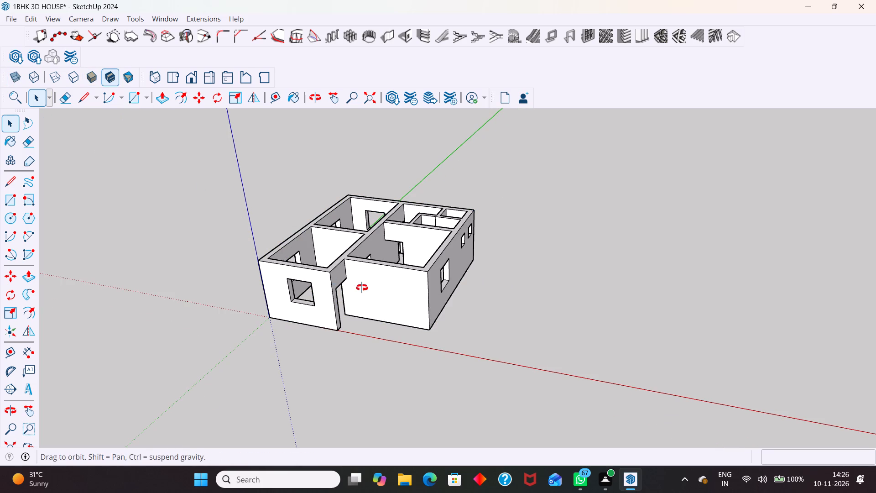
pyautogui.moveTo(362, 288); pyautogui.dragTo(275, 273, button='middle')
pyautogui.scroll(5, 478, 298)
pyautogui.moveTo(356, 307); pyautogui.dragTo(338, 294, button='middle')
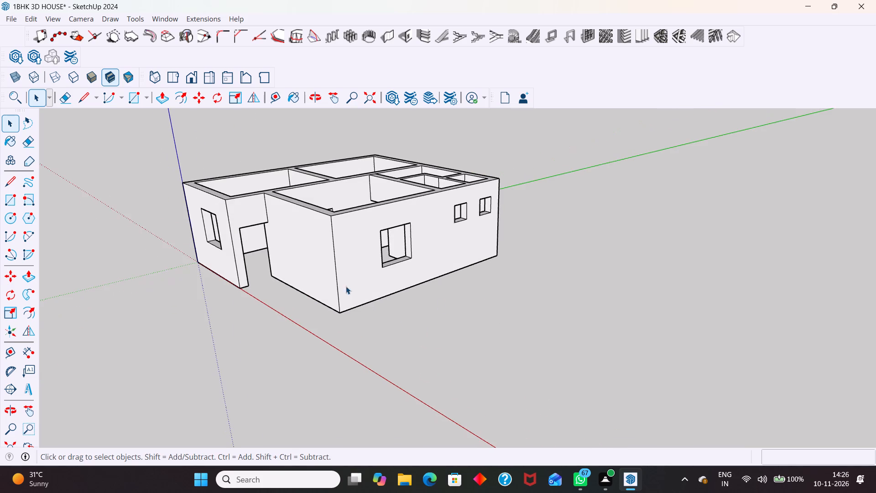
pyautogui.moveTo(444, 305); pyautogui.dragTo(395, 255, button='middle')
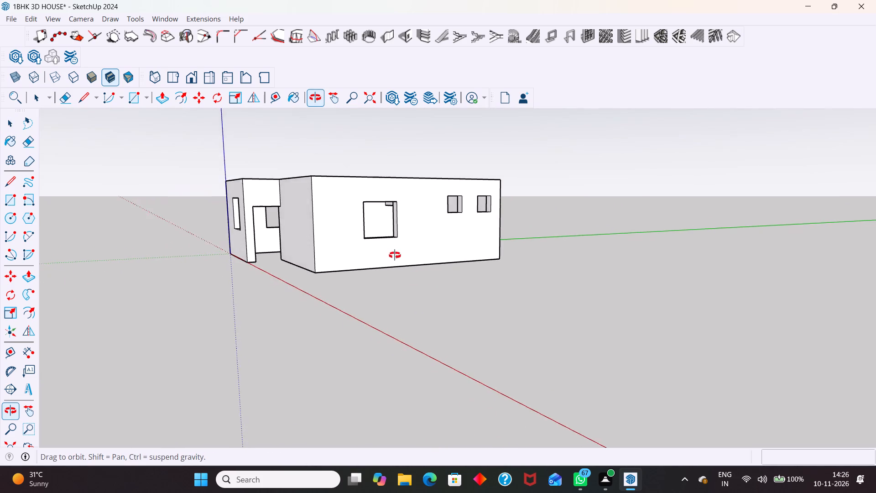
pyautogui.moveTo(395, 255); pyautogui.dragTo(443, 281, button='middle')
pyautogui.moveTo(343, 288); pyautogui.dragTo(452, 286, button='middle')
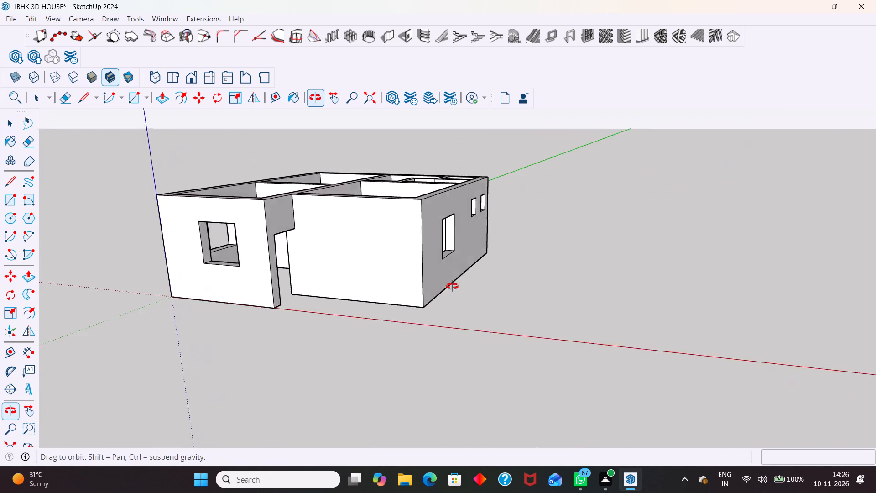
pyautogui.moveTo(452, 286); pyautogui.dragTo(460, 280, button='middle')
pyautogui.moveTo(401, 281); pyautogui.dragTo(333, 319, button='middle')
pyautogui.scroll(5, 277, 251)
pyautogui.moveTo(364, 340); pyautogui.dragTo(285, 350, button='middle')
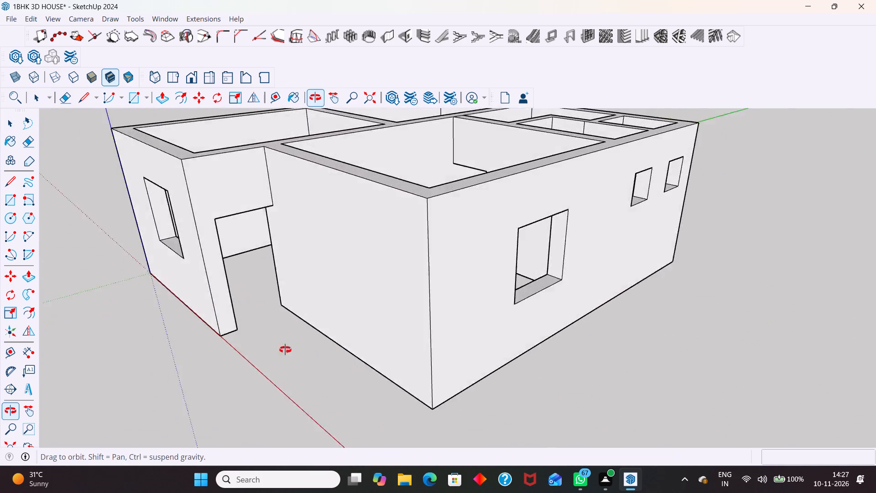
pyautogui.moveTo(285, 350); pyautogui.dragTo(198, 318, button='middle')
pyautogui.scroll(4, 207, 222)
pyautogui.moveTo(282, 307); pyautogui.dragTo(351, 365, button='middle')
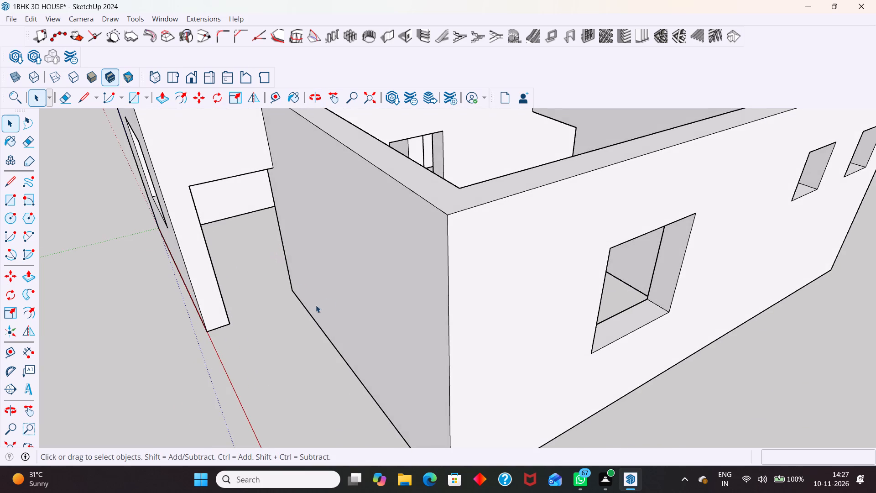
pyautogui.moveTo(348, 355); pyautogui.dragTo(253, 364, button='middle')
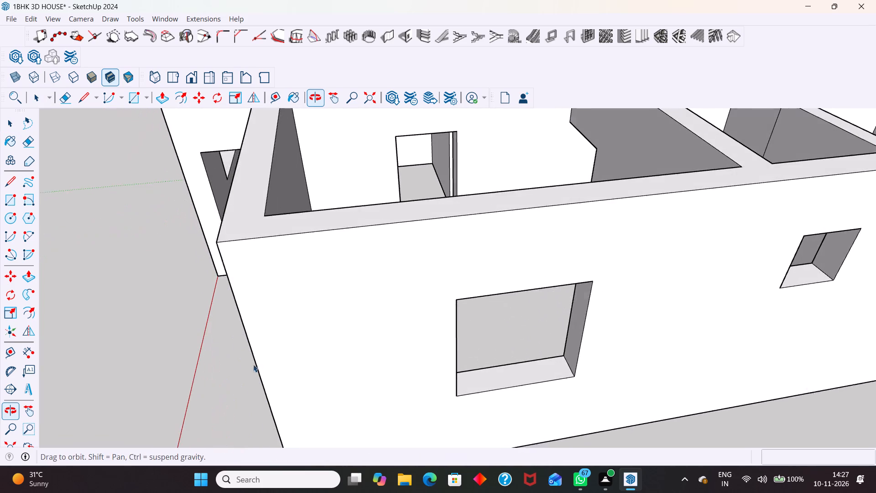
pyautogui.moveTo(253, 364); pyautogui.dragTo(259, 368, button='middle')
pyautogui.scroll(5, 181, 206)
pyautogui.scroll(4, 229, 252)
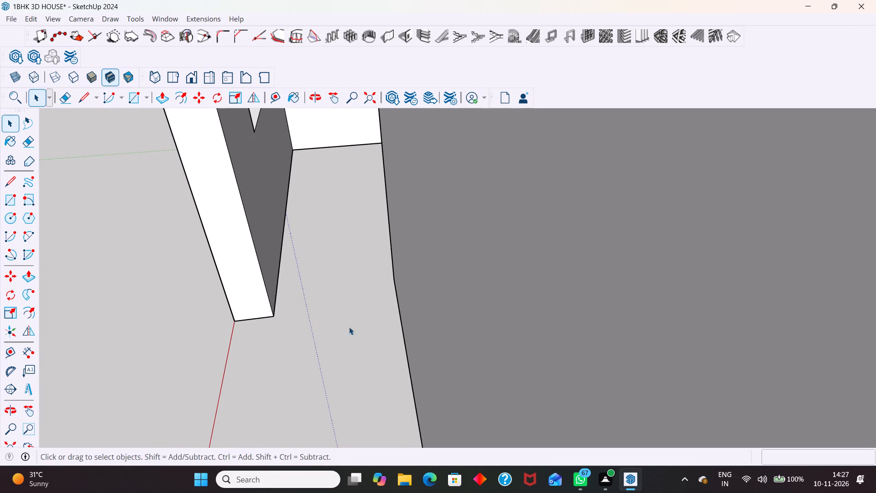
pyautogui.scroll(-6, 346, 312)
pyautogui.moveTo(360, 324); pyautogui.dragTo(381, 315, button='middle')
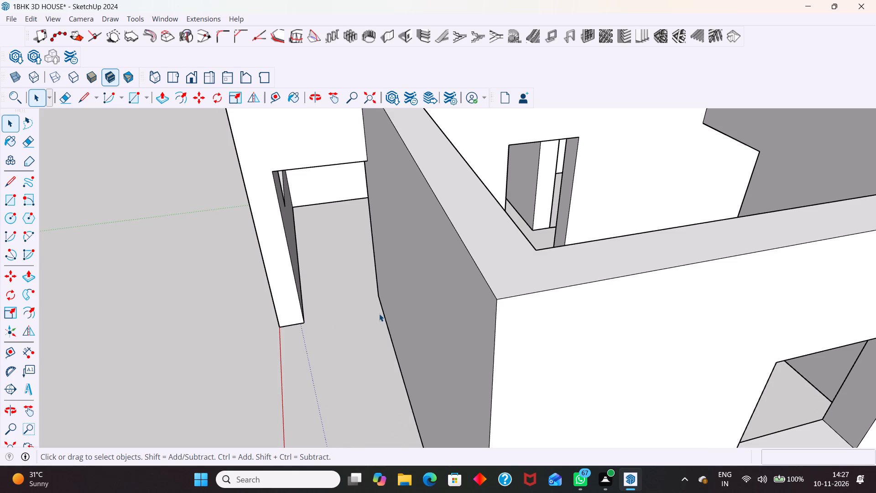
# Create an empty group for the entrance door and start the Rectangle tool inside it.
pyautogui.rightClick(196, 261)
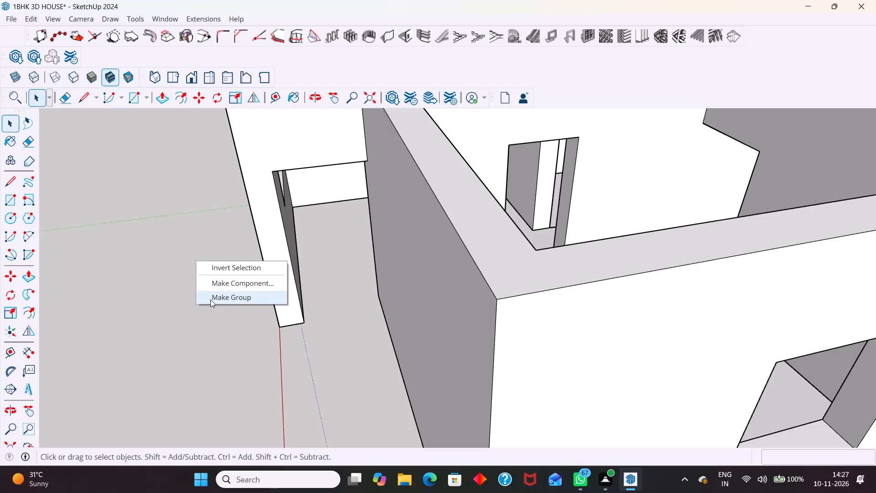
pyautogui.click(210, 301)
pyautogui.press('r')
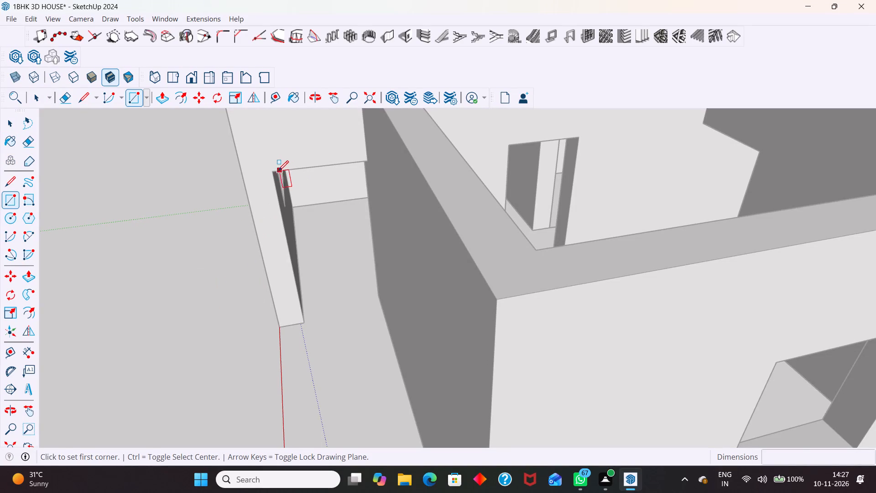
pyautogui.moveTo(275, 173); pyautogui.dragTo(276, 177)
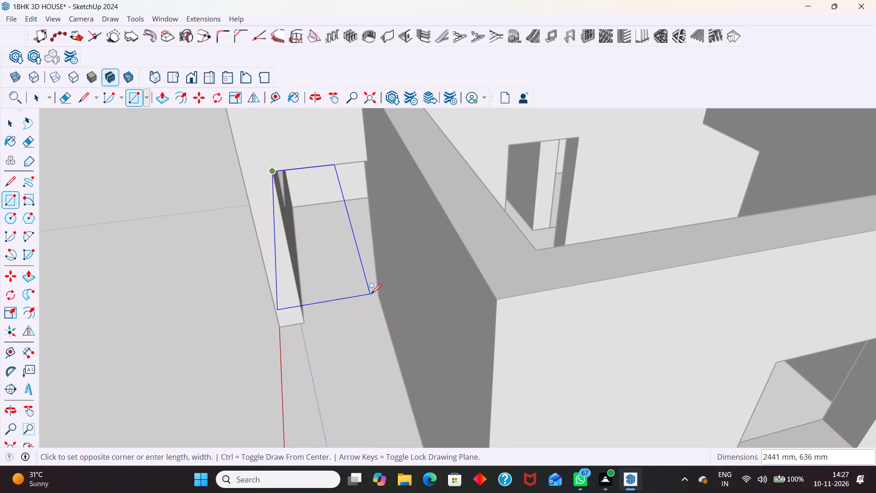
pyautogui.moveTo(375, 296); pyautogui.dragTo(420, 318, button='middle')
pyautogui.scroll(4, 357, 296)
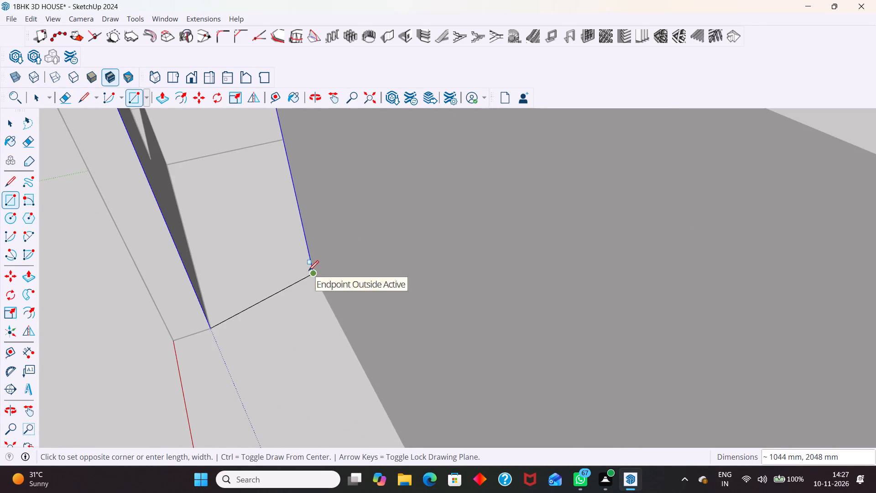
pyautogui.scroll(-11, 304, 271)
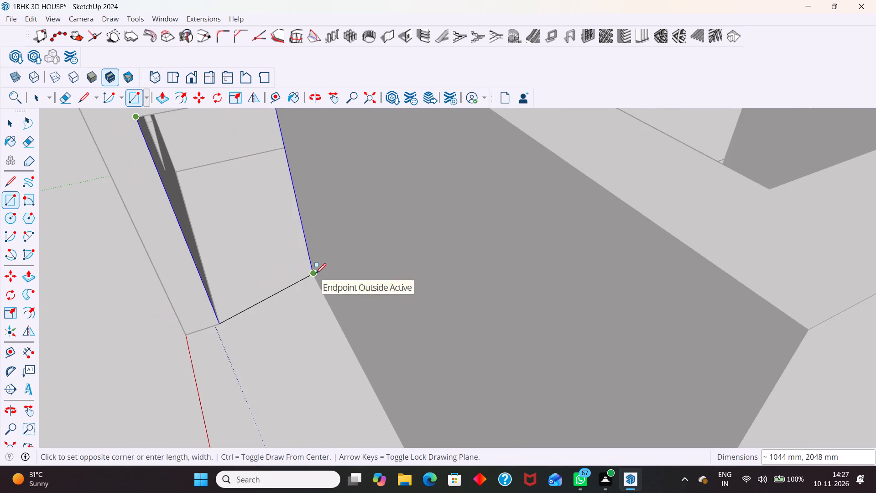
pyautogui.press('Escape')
# Draw a rectangle of about 1044 by 2048 mm filling the entrance doorway from its upper corner to the opposite floor corner.
pyautogui.scroll(-6, 318, 305)
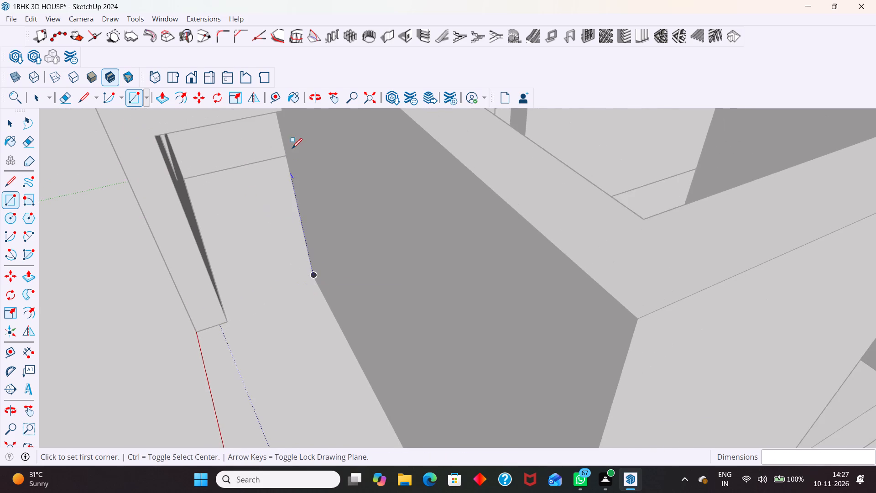
pyautogui.scroll(-4, 317, 229)
pyautogui.moveTo(293, 150); pyautogui.dragTo(293, 154)
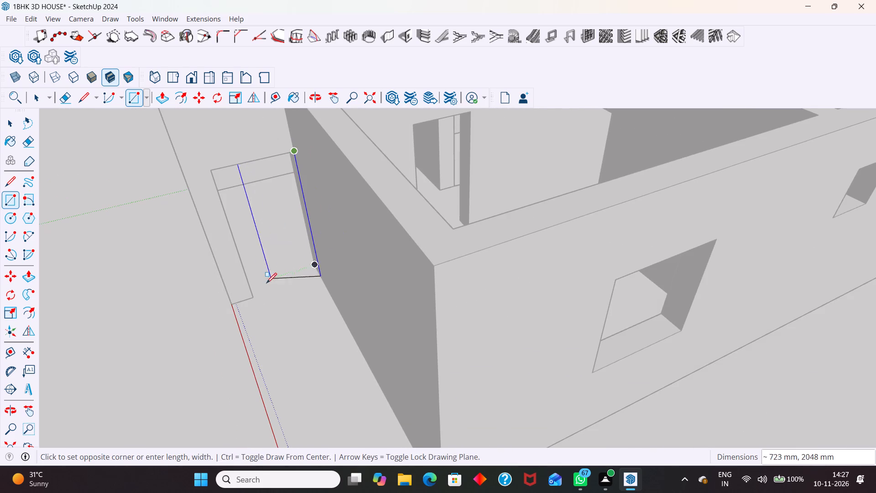
pyautogui.click(252, 300)
pyautogui.press('space')
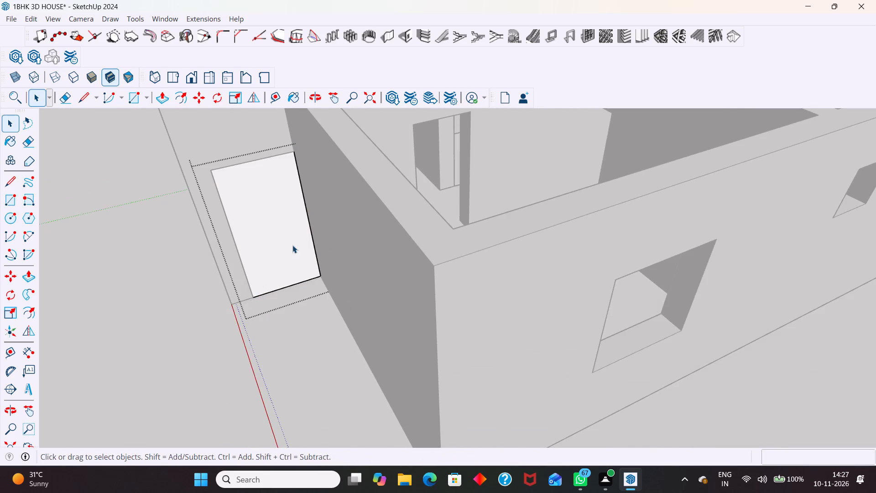
# Set up a 1001bit door frame on the doorway face with a recessed/extruded edge, 5" frame depth and 2.5" frame width.
pyautogui.click(292, 245)
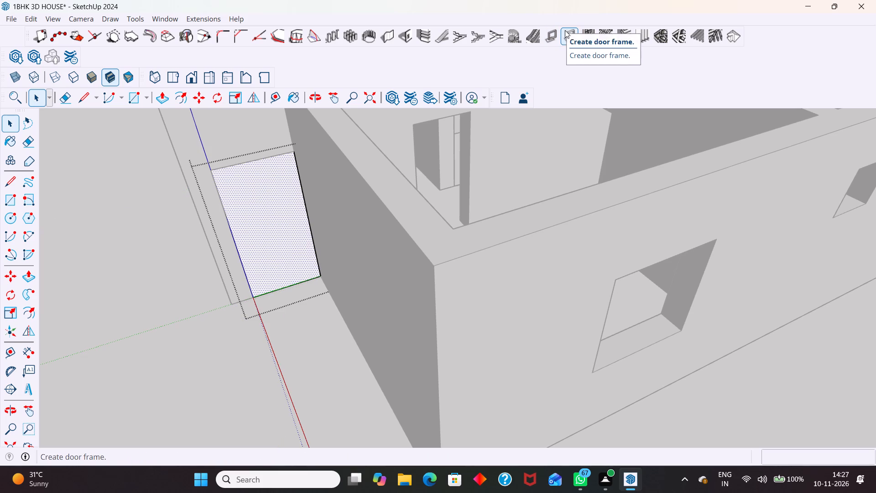
pyautogui.click(572, 32)
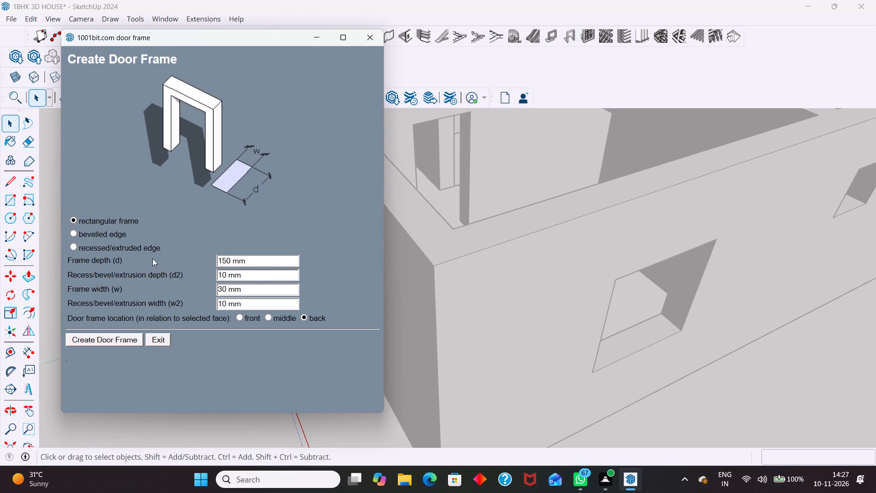
pyautogui.click(92, 250)
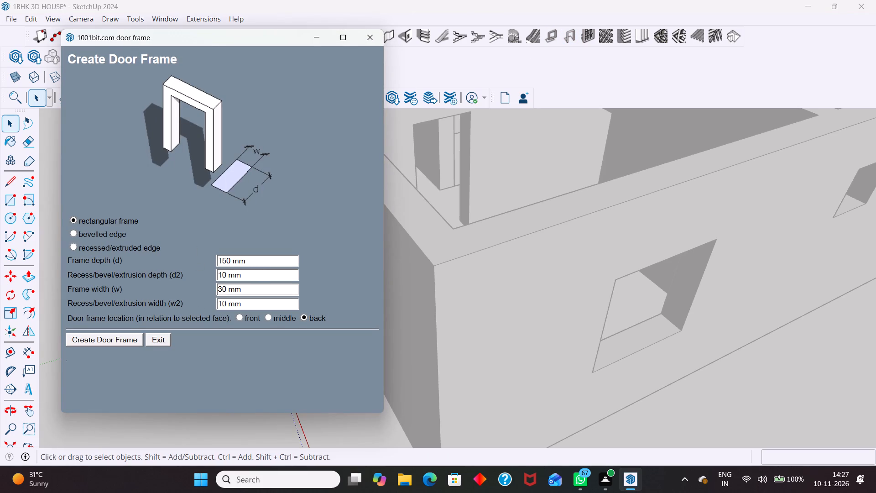
pyautogui.click(90, 252)
pyautogui.click(74, 247)
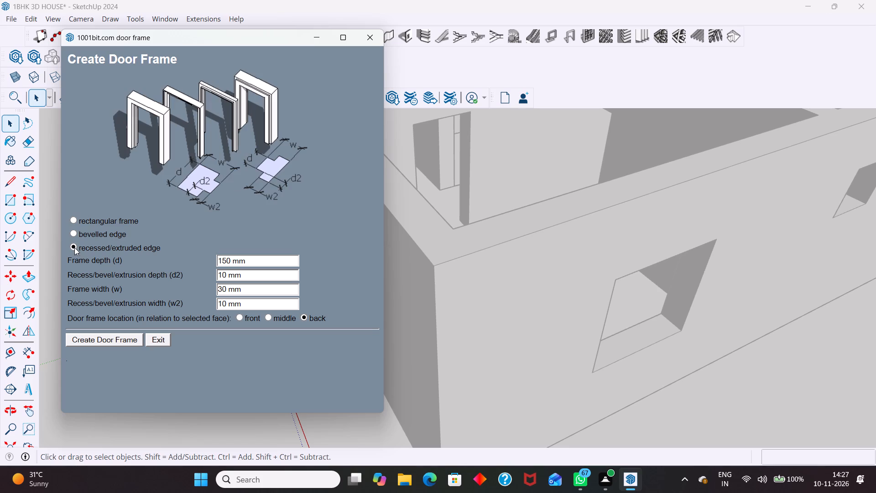
pyautogui.click(271, 261)
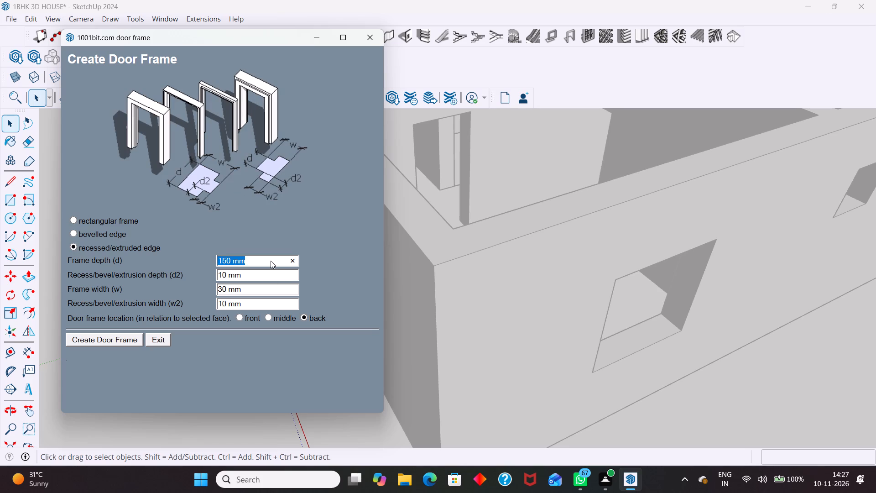
pyautogui.press('BackSpace')
pyautogui.write('5"')
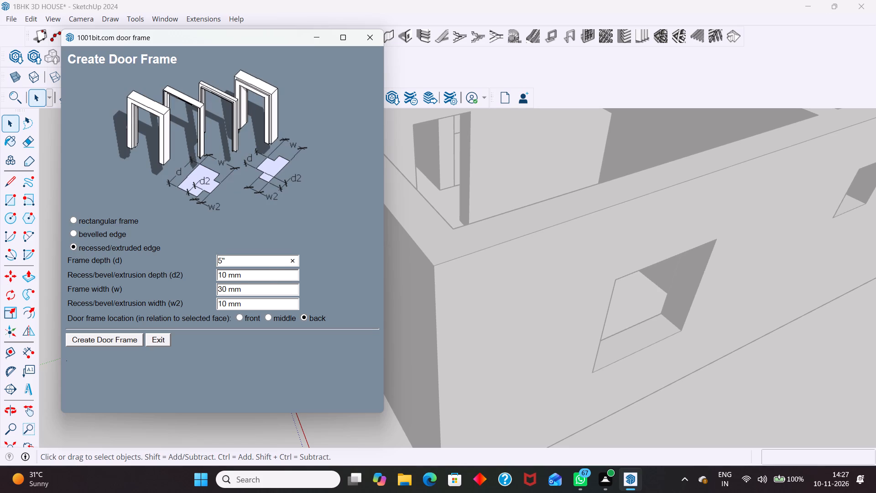
pyautogui.click(266, 274)
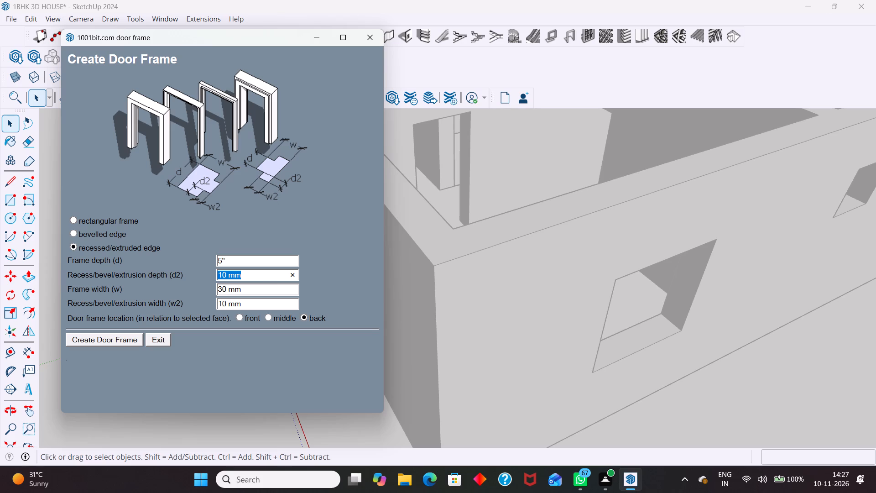
pyautogui.click(269, 290)
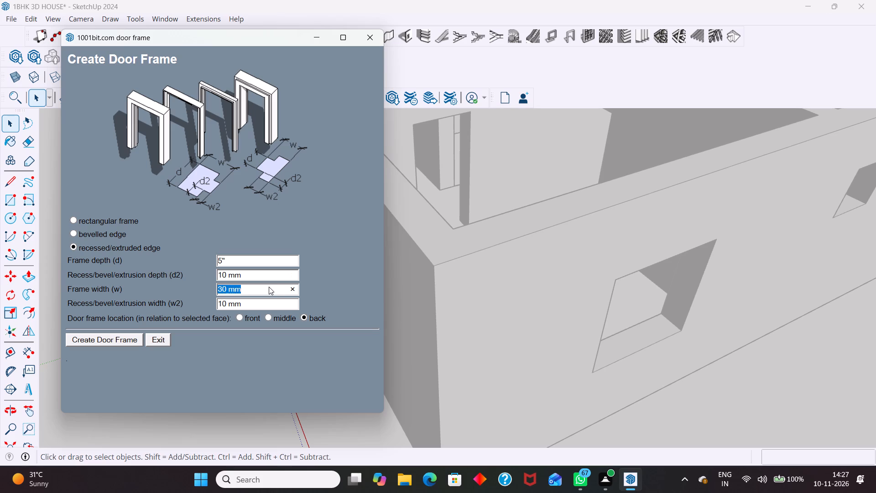
pyautogui.press('BackSpace')
pyautogui.write('2.5"')
# Set the recess depth and width to 0.5", place the frame in the middle of the face, and create the door frame.
pyautogui.click(261, 271)
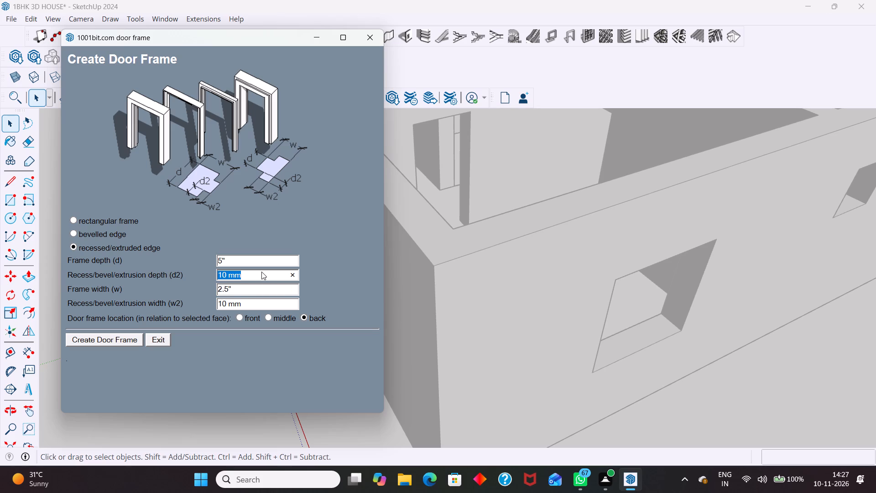
pyautogui.press('BackSpace')
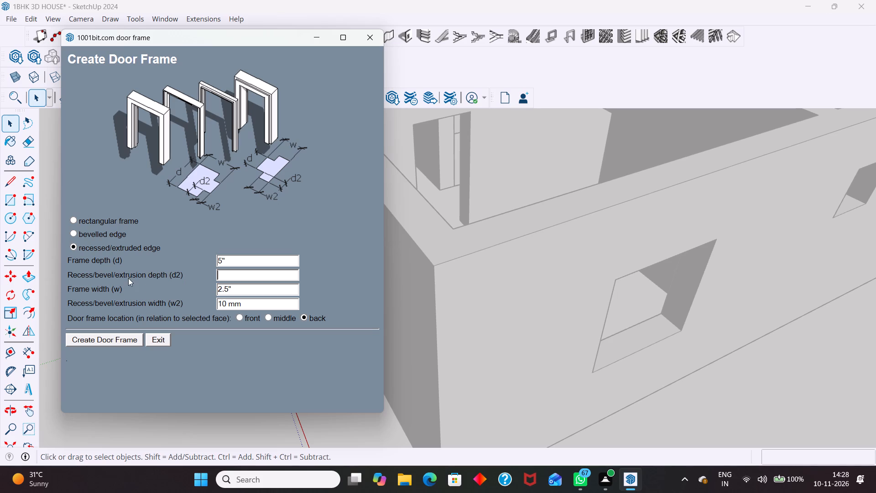
pyautogui.press('0')
pyautogui.press('.')
pyautogui.press('5')
pyautogui.hotkey('shift', '"')
pyautogui.click(250, 308)
pyautogui.press('BackSpace')
pyautogui.write('0.5')
pyautogui.hotkey('shift', '"')
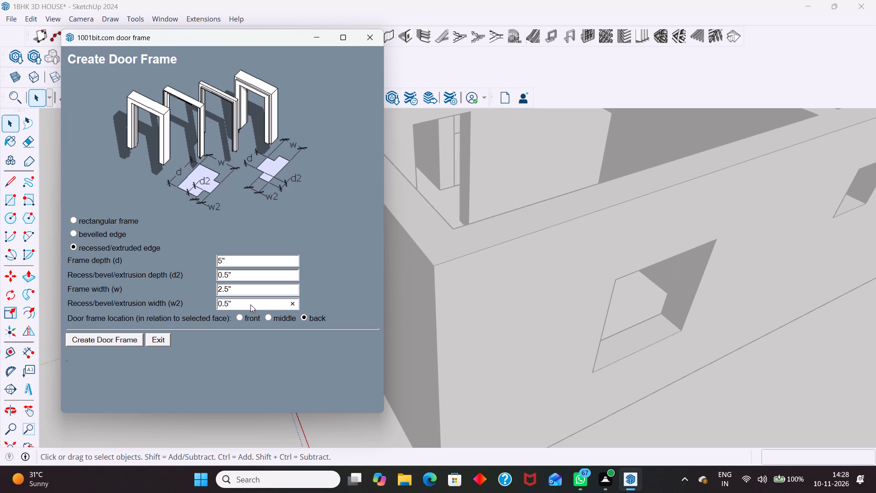
pyautogui.click(265, 317)
pyautogui.click(113, 339)
pyautogui.scroll(5, 280, 283)
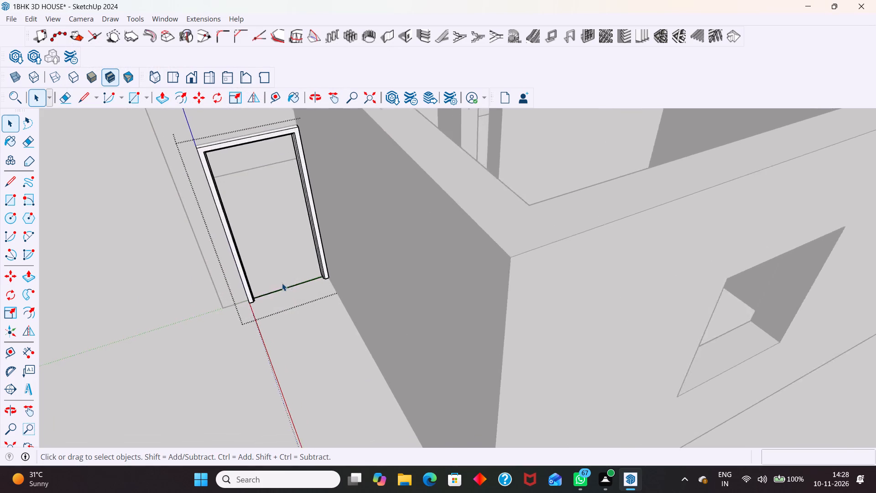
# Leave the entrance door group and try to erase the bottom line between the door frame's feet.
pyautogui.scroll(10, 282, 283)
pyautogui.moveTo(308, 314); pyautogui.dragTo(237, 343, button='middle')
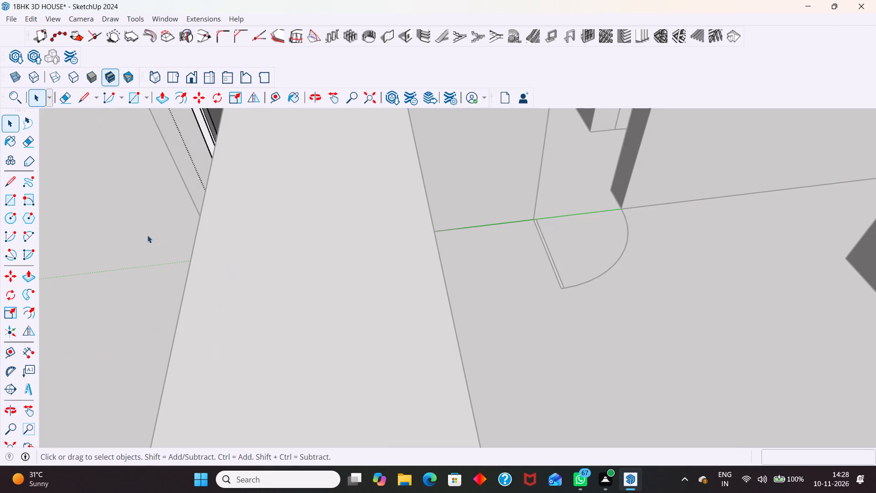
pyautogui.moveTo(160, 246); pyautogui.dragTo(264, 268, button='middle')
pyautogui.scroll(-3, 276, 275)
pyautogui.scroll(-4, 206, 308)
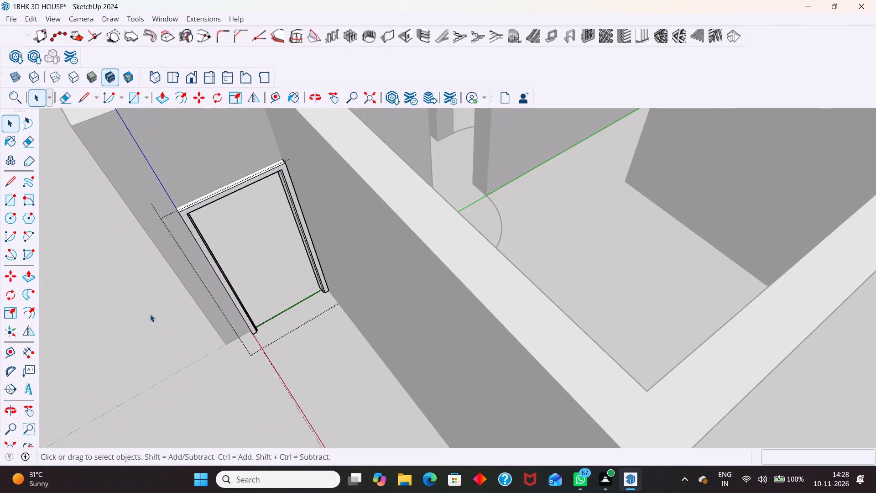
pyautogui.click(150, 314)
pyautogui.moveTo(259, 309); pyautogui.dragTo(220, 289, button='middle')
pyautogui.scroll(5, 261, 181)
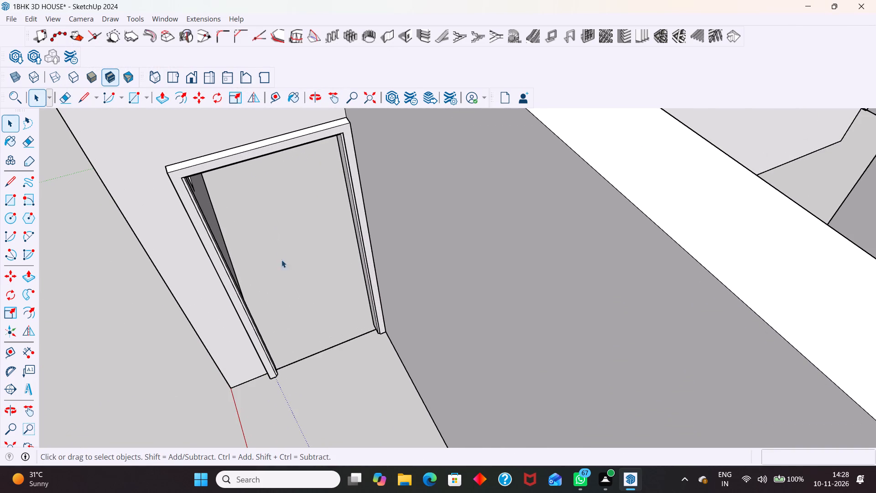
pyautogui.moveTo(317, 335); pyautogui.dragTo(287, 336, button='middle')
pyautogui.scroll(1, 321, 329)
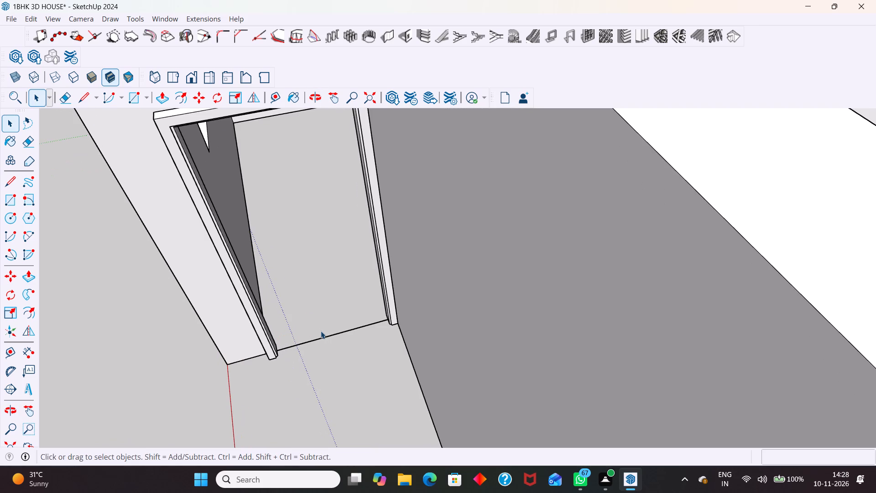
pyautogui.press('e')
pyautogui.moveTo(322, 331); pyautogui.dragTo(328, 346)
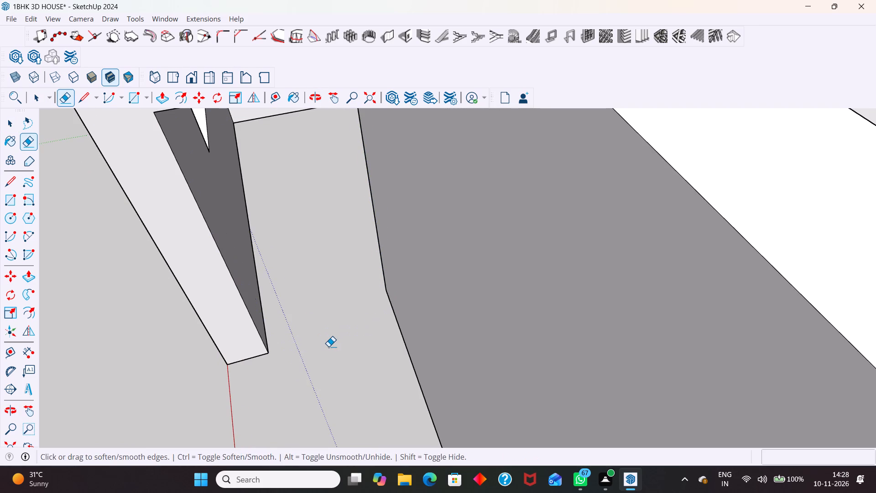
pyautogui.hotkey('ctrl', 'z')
# Inside the entrance door group, delete the leftover bottom edge running across the threshold between the door frame's feet.
pyautogui.press('space')
pyautogui.tripleClick(334, 335)
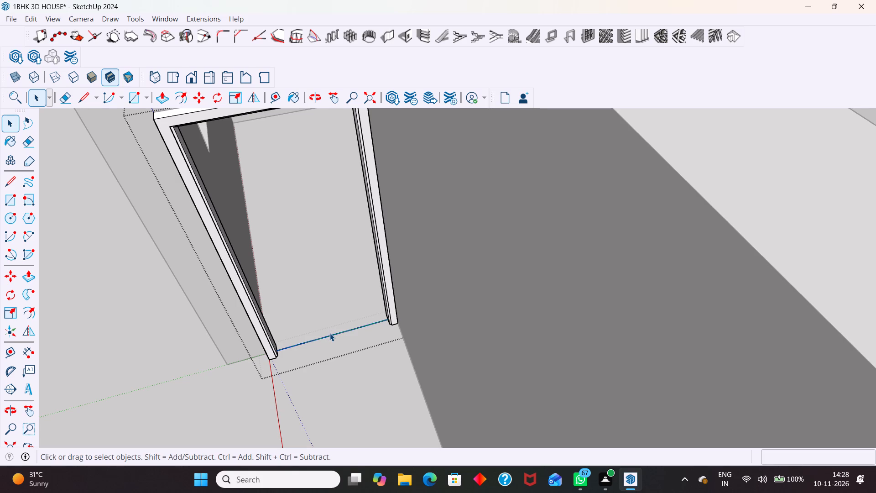
pyautogui.click(330, 334)
pyautogui.press('Delete')
pyautogui.press('e')
pyautogui.moveTo(330, 328); pyautogui.dragTo(335, 345)
pyautogui.press('space')
# Examine the entrance door frame and its open threshold from several angles.
pyautogui.scroll(-3, 338, 354)
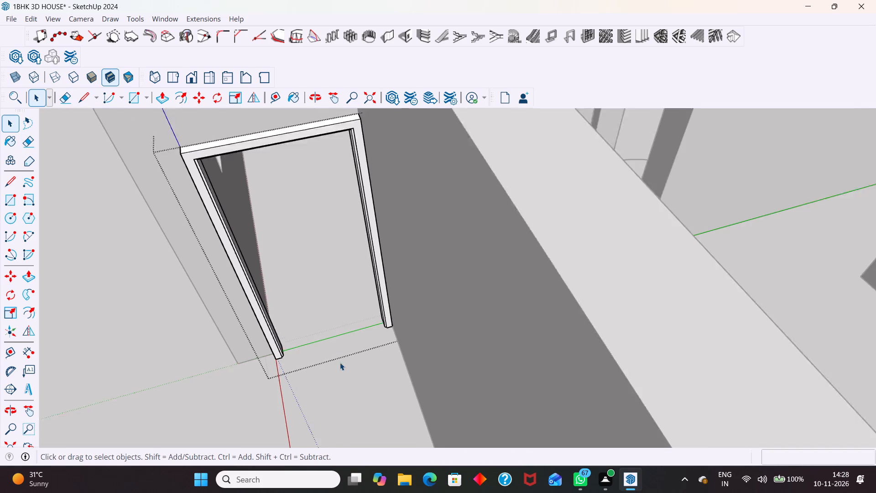
pyautogui.scroll(-5, 340, 362)
pyautogui.moveTo(192, 202); pyautogui.dragTo(221, 164, button='middle')
pyautogui.moveTo(323, 334); pyautogui.dragTo(310, 336, button='middle')
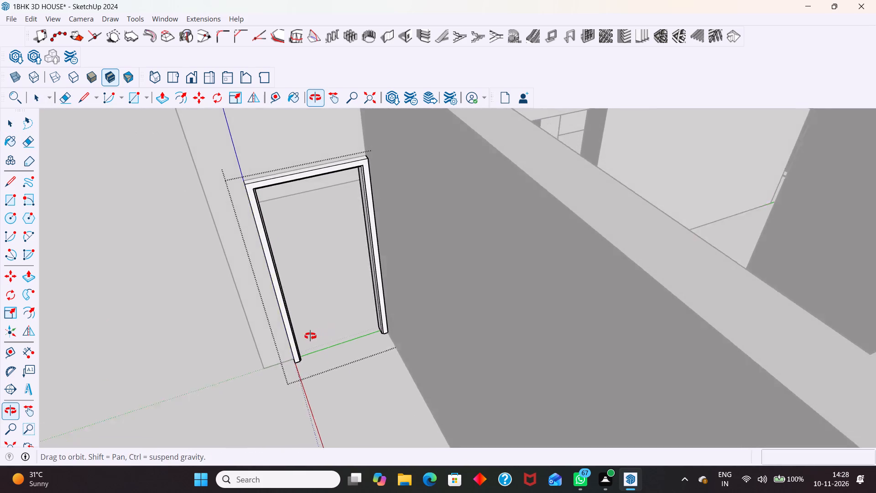
pyautogui.moveTo(310, 336); pyautogui.dragTo(279, 312, button='middle')
pyautogui.press('space')
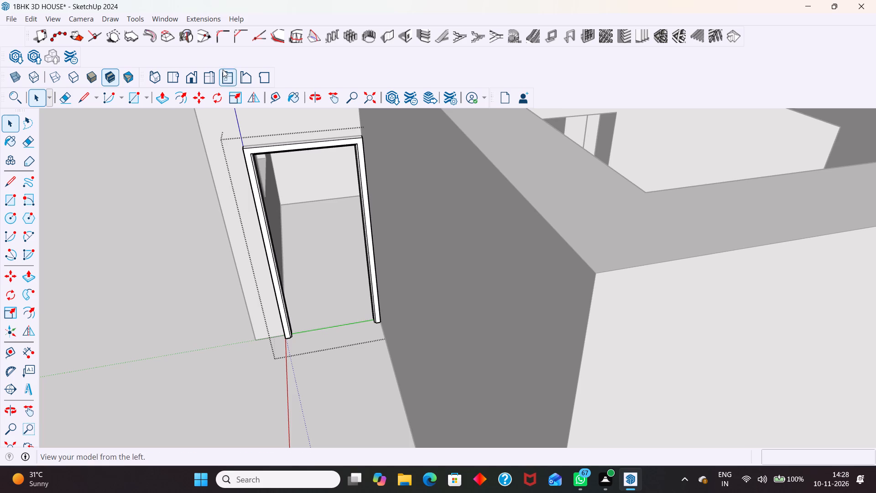
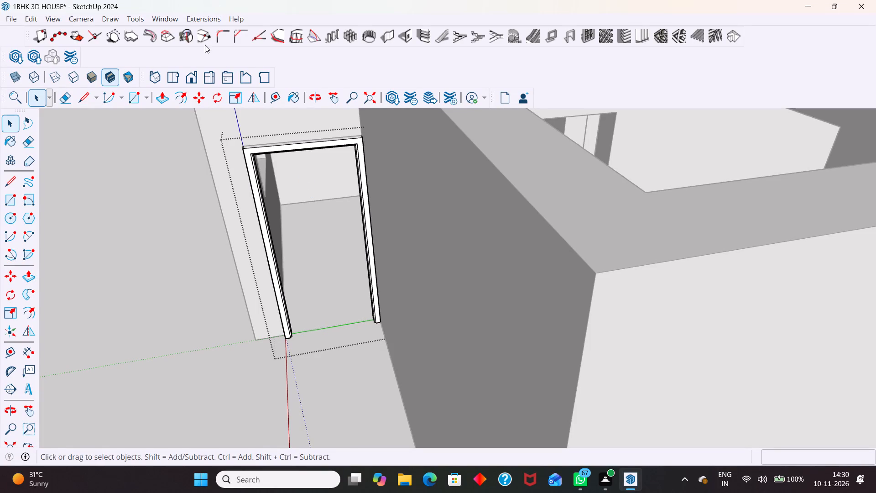
# Search the 3D Warehouse model library for DOOR.
pyautogui.click(394, 103)
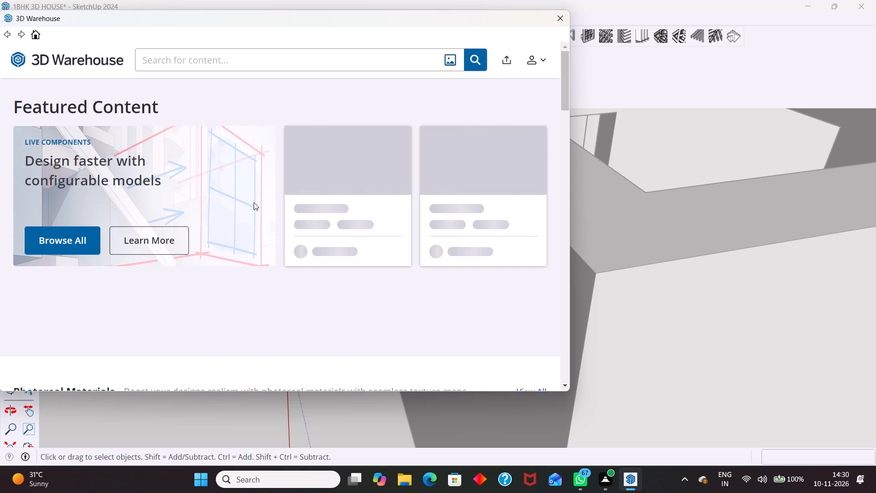
pyautogui.click(302, 61)
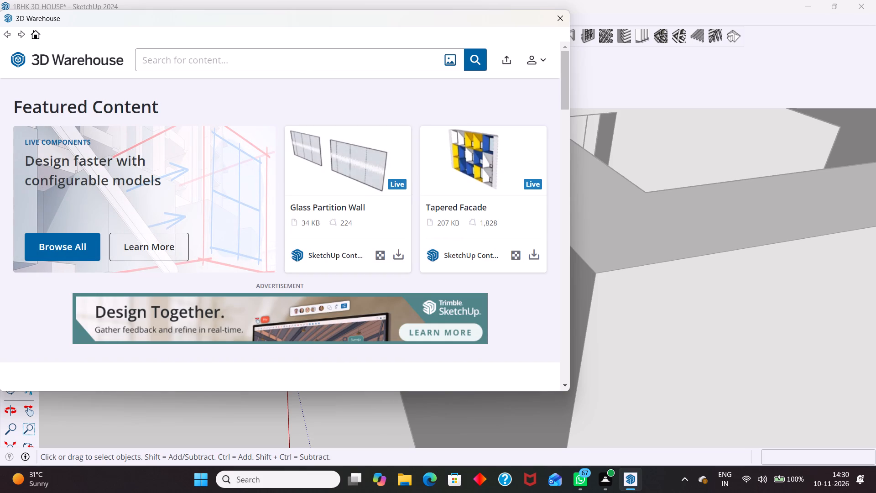
pyautogui.write('DOOR')
pyautogui.press('Return')
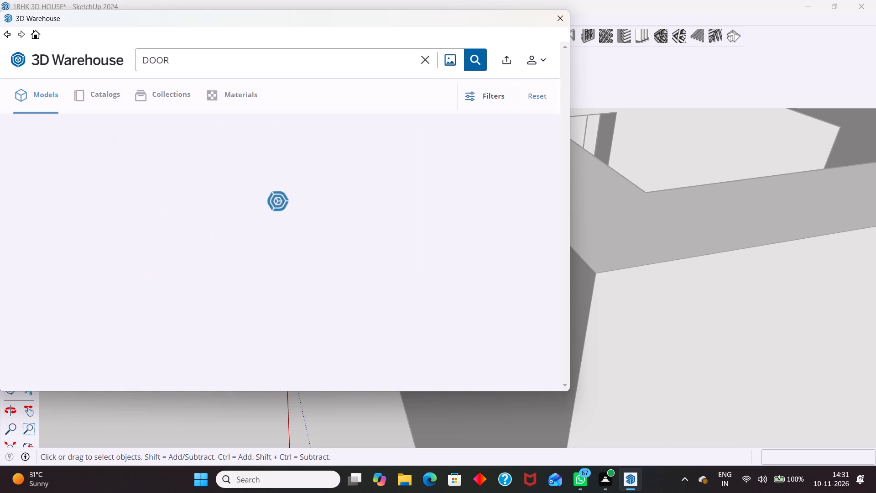
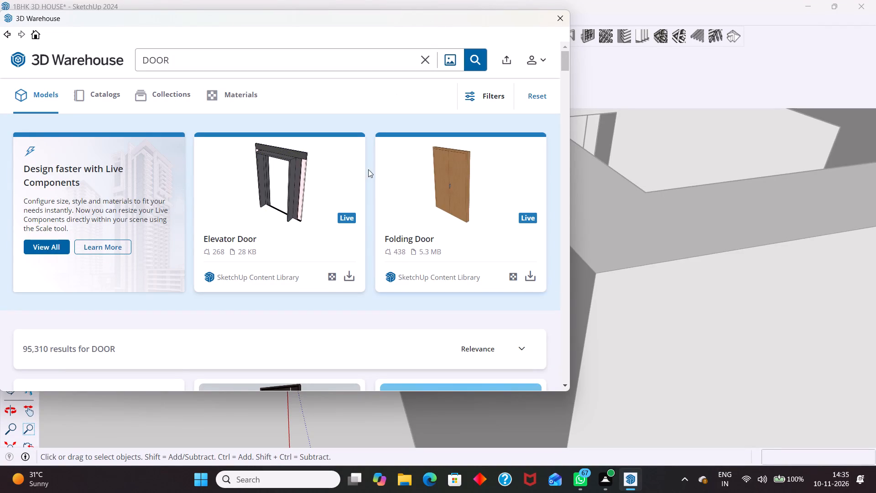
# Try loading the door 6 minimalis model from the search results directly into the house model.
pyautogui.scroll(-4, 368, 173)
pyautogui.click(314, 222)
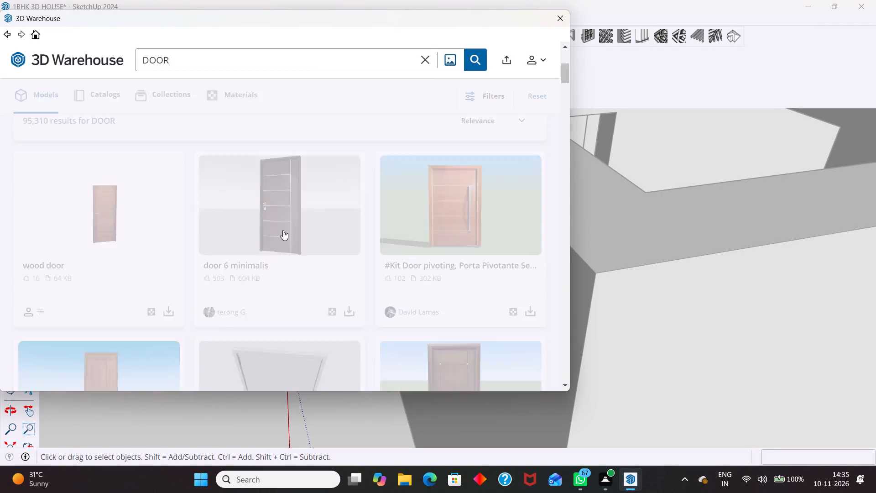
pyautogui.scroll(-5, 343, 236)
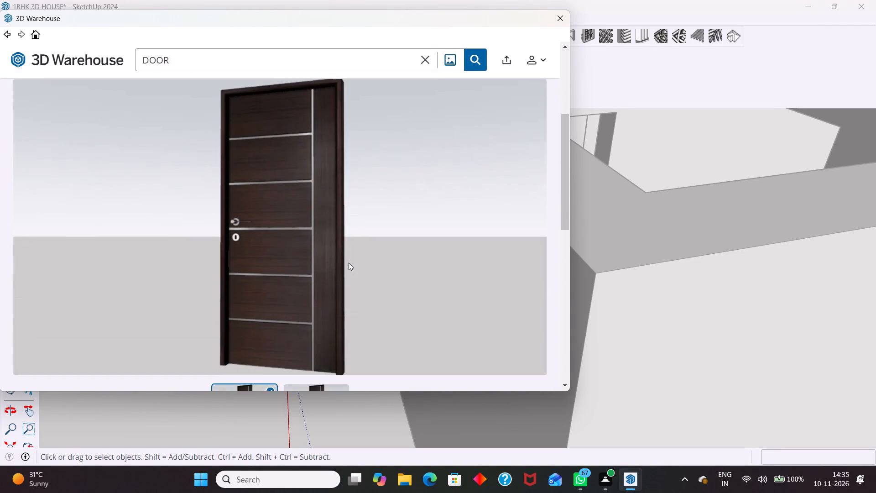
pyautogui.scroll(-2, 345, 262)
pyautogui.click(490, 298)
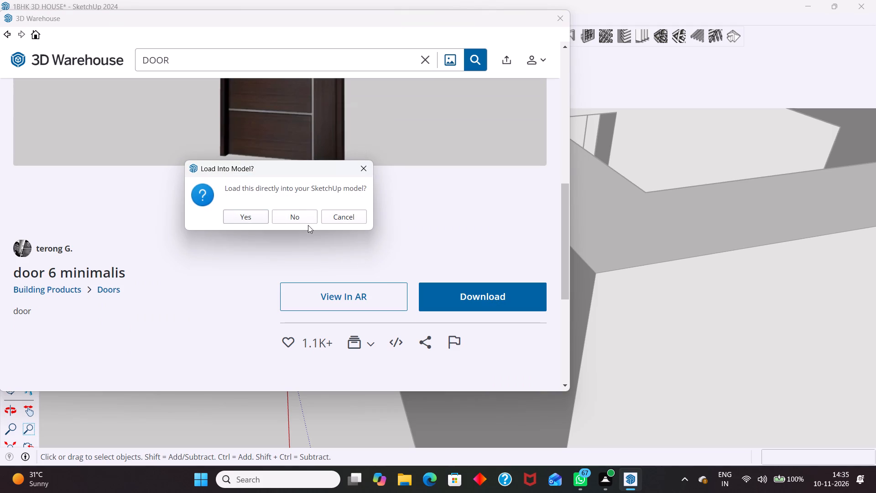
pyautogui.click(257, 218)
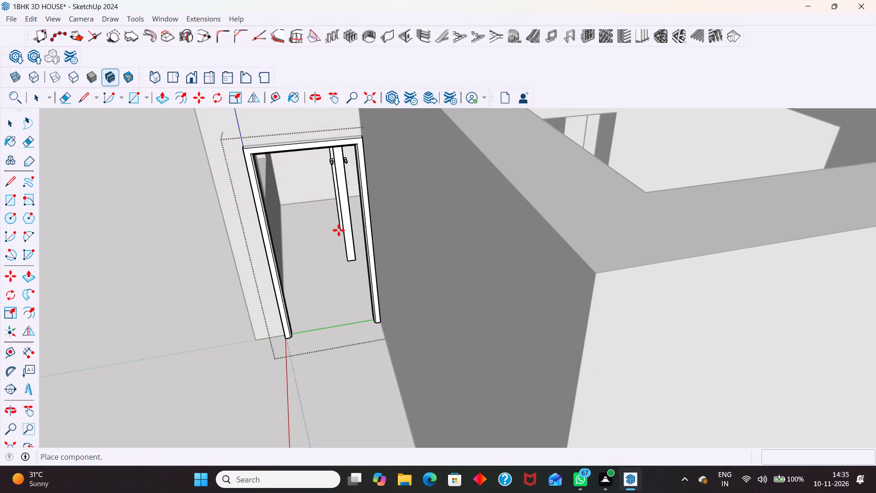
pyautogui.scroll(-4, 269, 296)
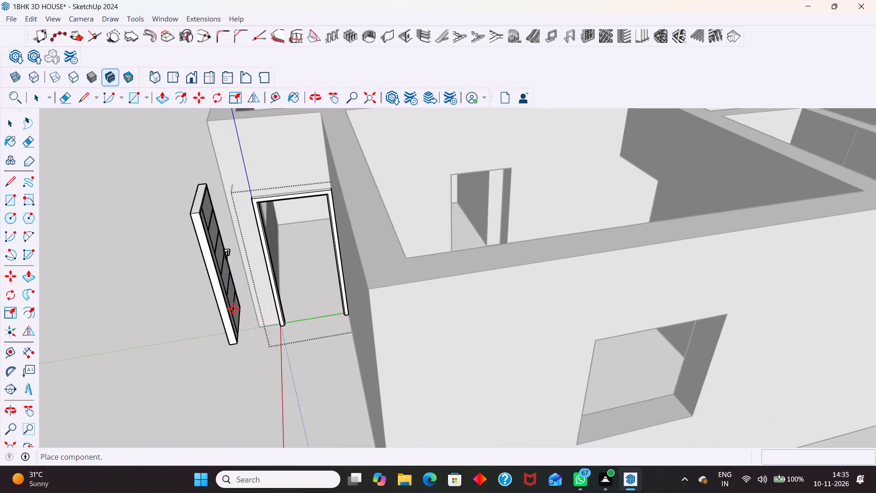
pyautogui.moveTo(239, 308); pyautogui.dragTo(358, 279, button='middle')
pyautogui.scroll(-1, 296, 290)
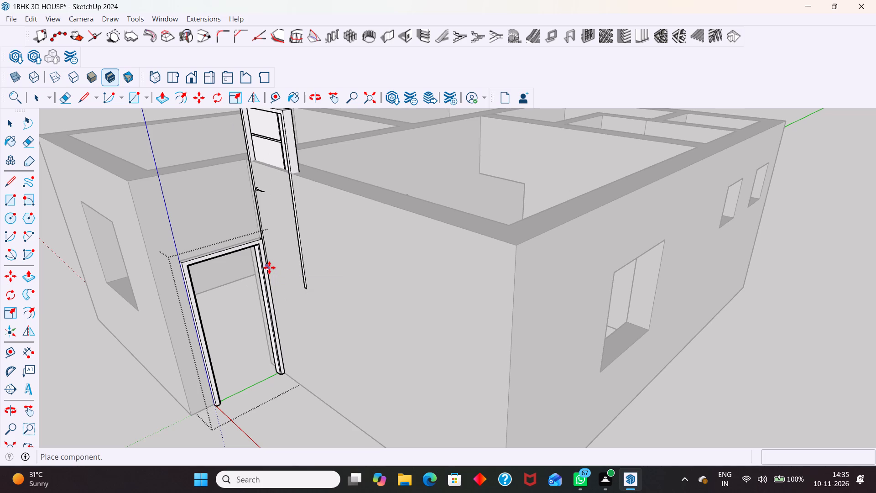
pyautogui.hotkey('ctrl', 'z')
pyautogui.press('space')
# Exit editing of the door frame and save the house model.
pyautogui.scroll(-10, 363, 225)
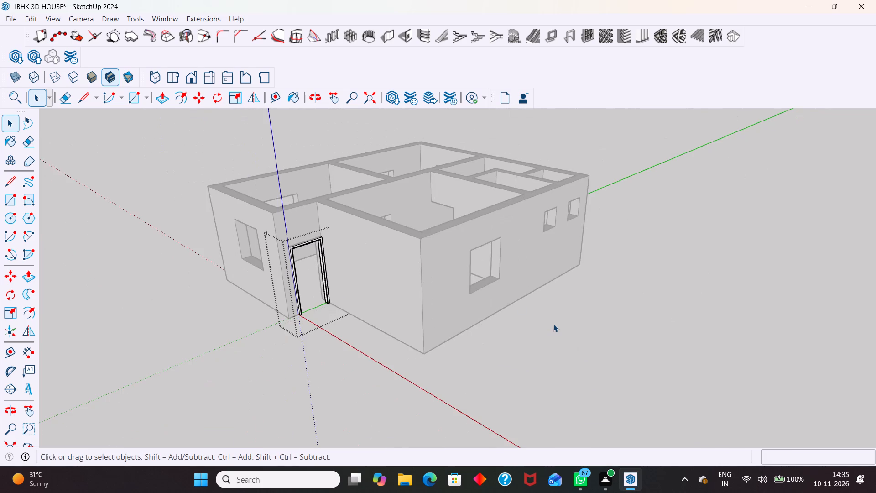
pyautogui.click(553, 324)
pyautogui.moveTo(520, 329); pyautogui.dragTo(467, 341, button='middle')
pyautogui.scroll(9, 327, 251)
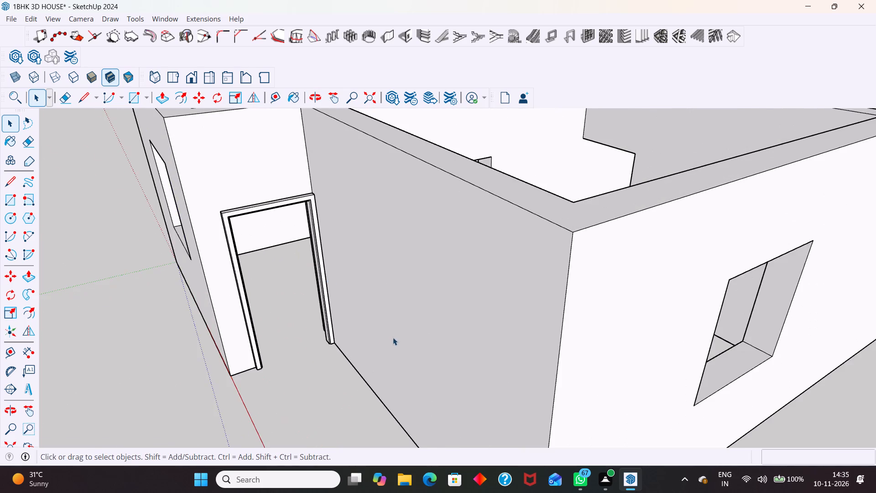
pyautogui.moveTo(392, 338); pyautogui.dragTo(336, 346, button='middle')
pyautogui.scroll(-6, 378, 261)
pyautogui.scroll(-8, 461, 242)
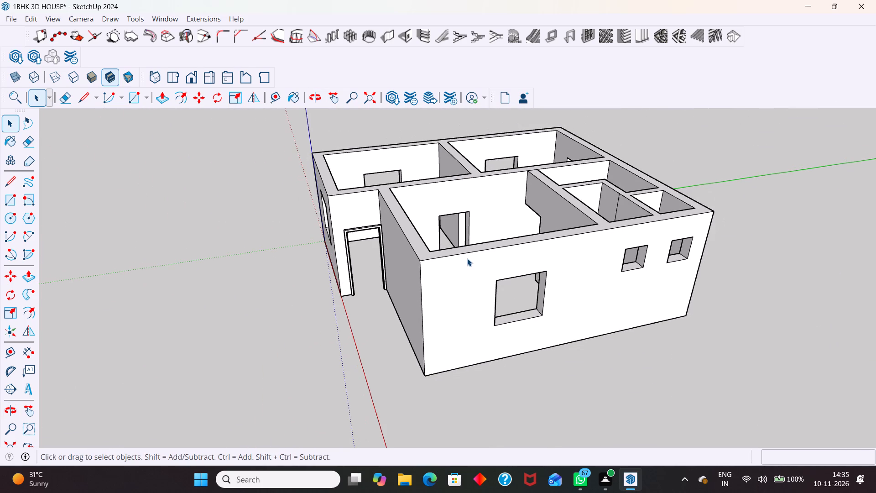
pyautogui.hotkey('ctrl', 's')
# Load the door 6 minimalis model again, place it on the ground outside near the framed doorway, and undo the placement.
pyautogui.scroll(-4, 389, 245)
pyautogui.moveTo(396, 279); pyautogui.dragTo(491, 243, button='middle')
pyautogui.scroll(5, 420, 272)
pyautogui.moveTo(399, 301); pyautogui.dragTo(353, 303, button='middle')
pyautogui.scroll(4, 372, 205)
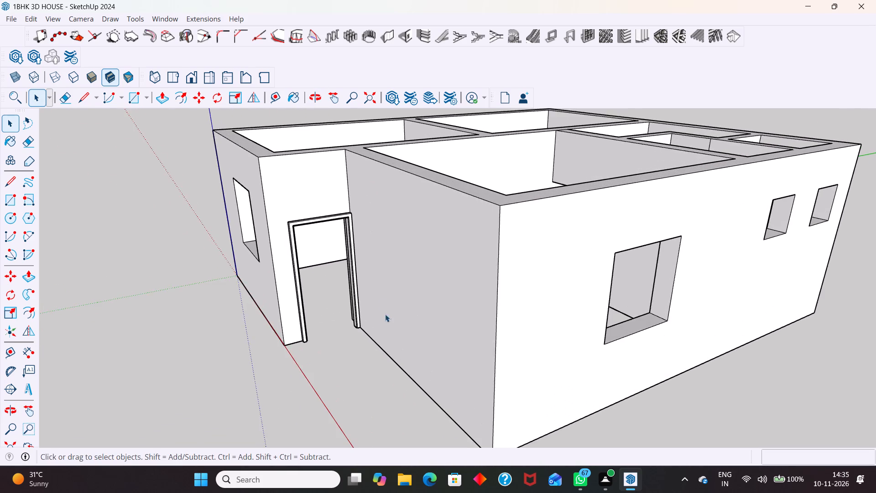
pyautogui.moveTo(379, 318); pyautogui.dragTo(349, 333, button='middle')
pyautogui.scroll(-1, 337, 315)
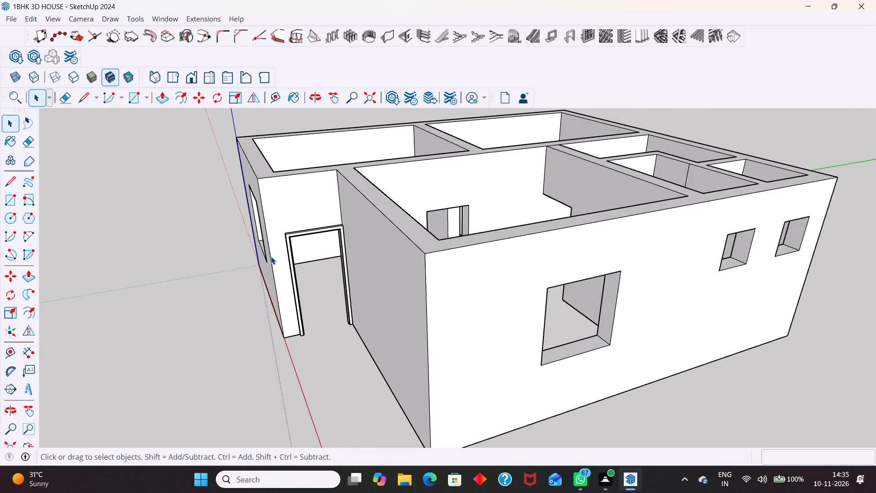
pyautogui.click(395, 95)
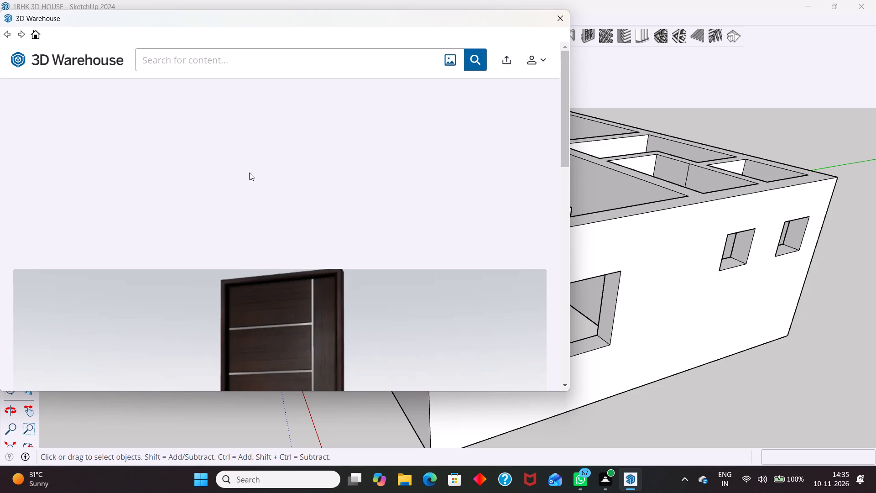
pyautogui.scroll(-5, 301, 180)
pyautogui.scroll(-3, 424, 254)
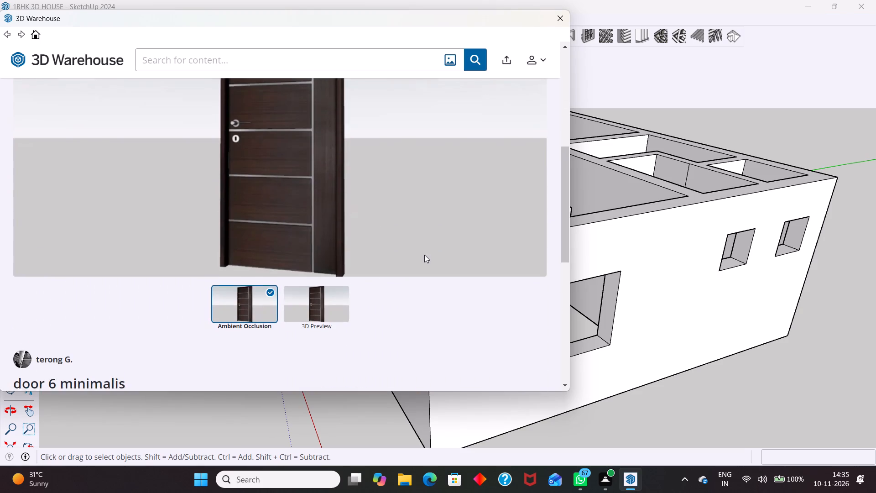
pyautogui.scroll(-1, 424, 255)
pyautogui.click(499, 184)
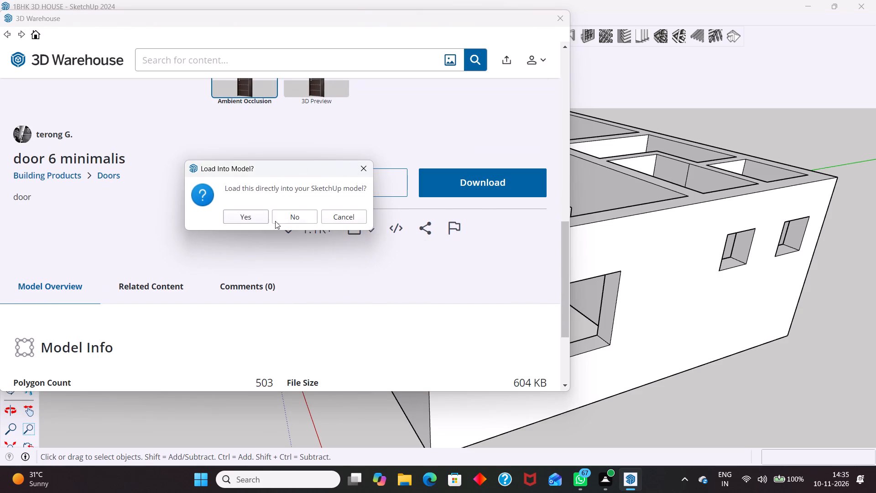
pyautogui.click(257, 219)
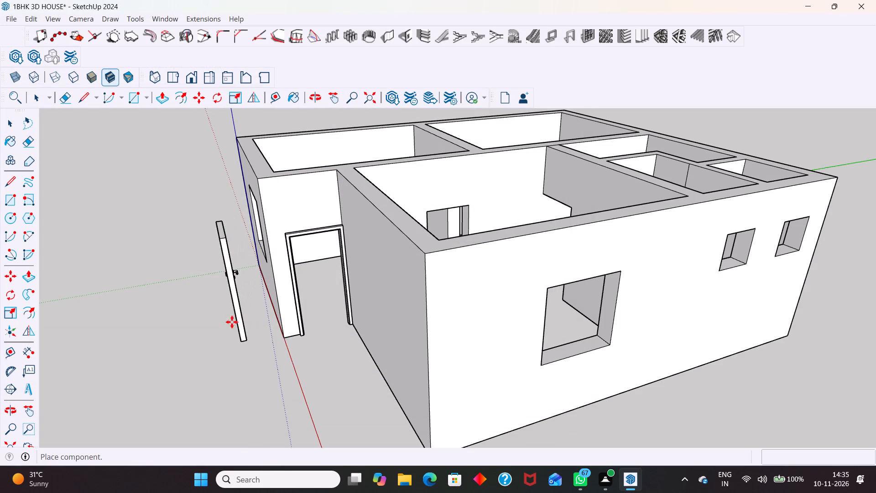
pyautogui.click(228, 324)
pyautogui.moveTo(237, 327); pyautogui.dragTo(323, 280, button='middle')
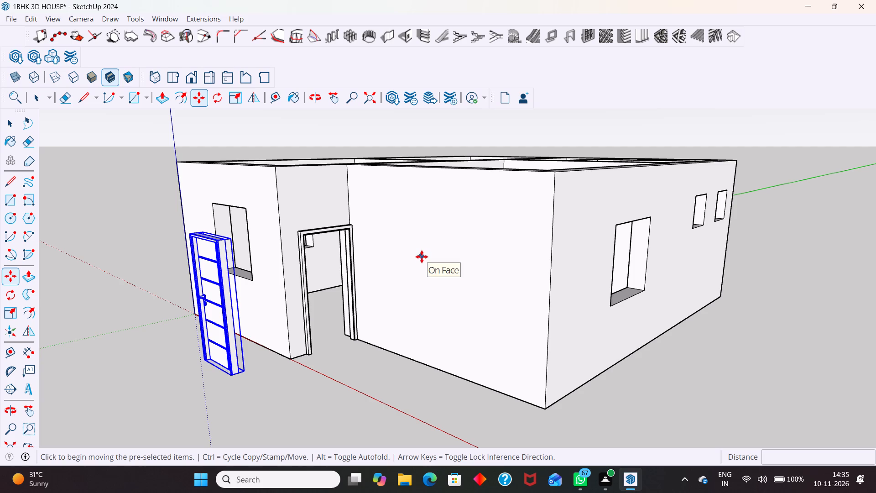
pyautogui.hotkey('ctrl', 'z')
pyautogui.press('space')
# Select the entire house, including the door frame, and copy it.
pyautogui.scroll(-5, 403, 338)
pyautogui.scroll(-7, 469, 222)
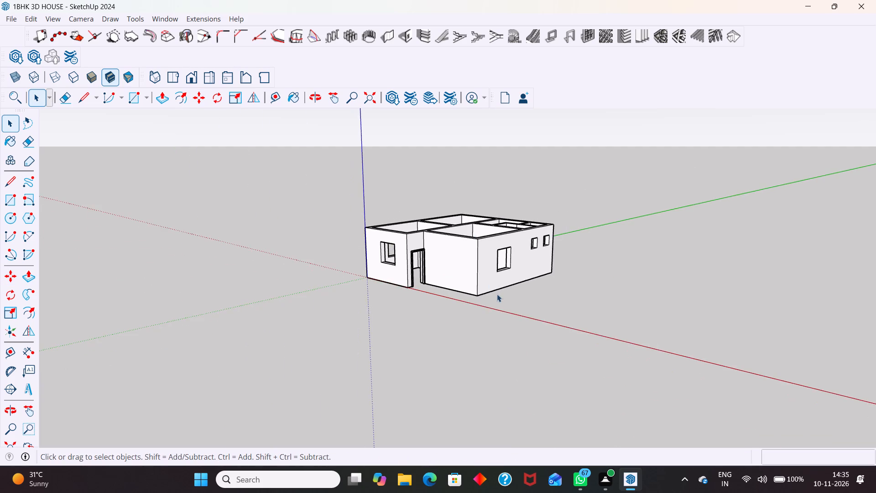
pyautogui.moveTo(474, 352); pyautogui.dragTo(453, 377, button='middle')
pyautogui.moveTo(516, 272); pyautogui.dragTo(494, 326, button='middle')
pyautogui.moveTo(313, 164); pyautogui.dragTo(467, 283)
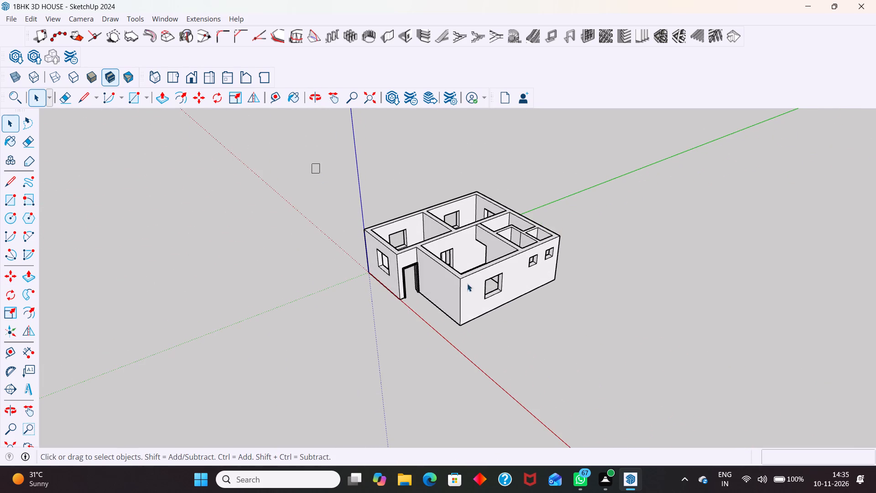
pyautogui.moveTo(467, 283); pyautogui.dragTo(665, 378)
pyautogui.moveTo(469, 349); pyautogui.dragTo(554, 189, button='middle')
pyautogui.moveTo(441, 284); pyautogui.dragTo(482, 141, button='middle')
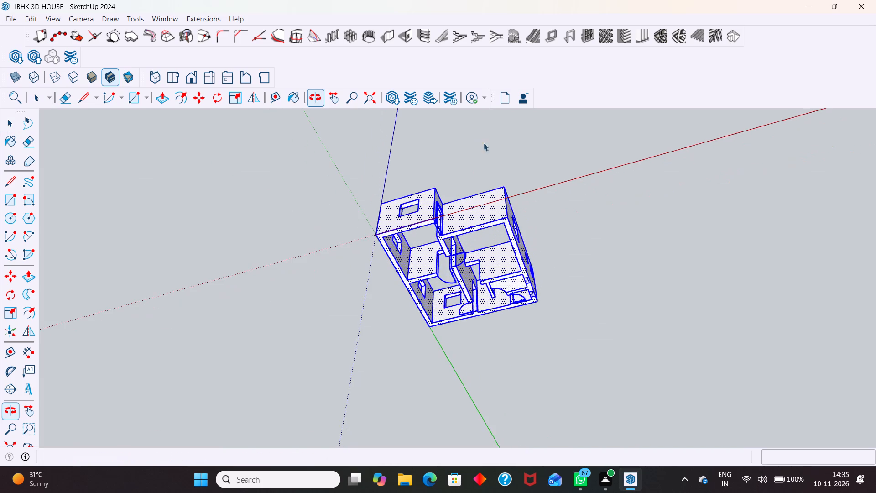
pyautogui.moveTo(424, 286); pyautogui.dragTo(486, 189, button='middle')
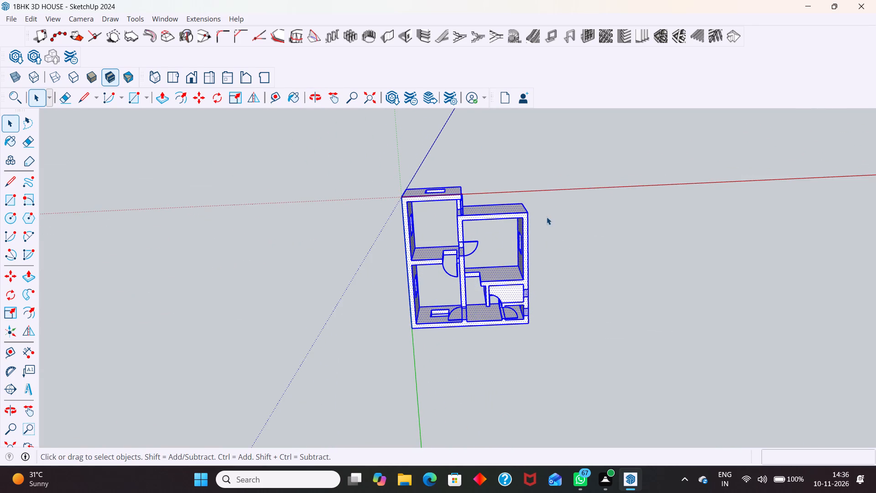
pyautogui.moveTo(518, 233); pyautogui.dragTo(445, 343, button='middle')
pyautogui.moveTo(527, 186); pyautogui.dragTo(425, 421, button='middle')
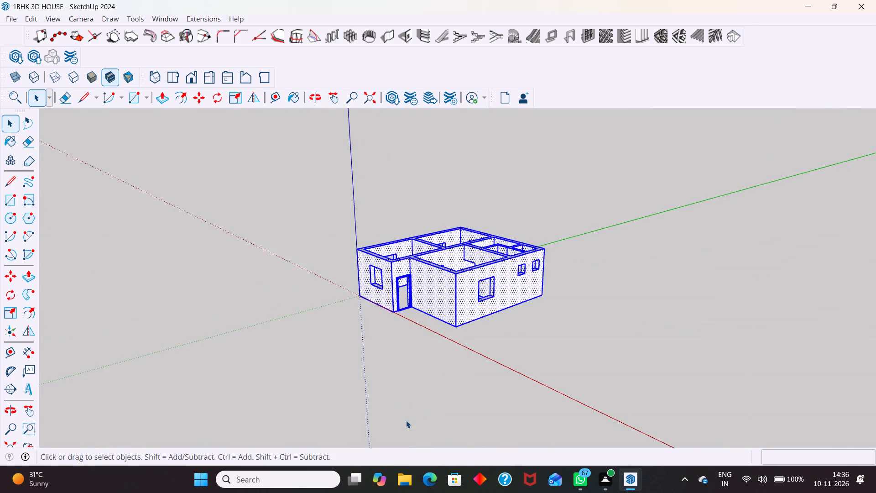
pyautogui.moveTo(481, 281); pyautogui.dragTo(483, 335, button='middle')
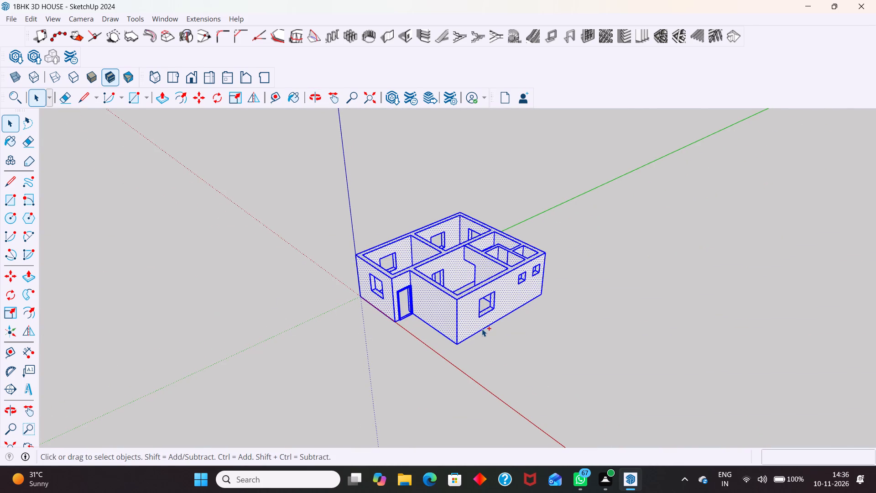
pyautogui.hotkey('ctrl', 'c')
pyautogui.click(626, 215)
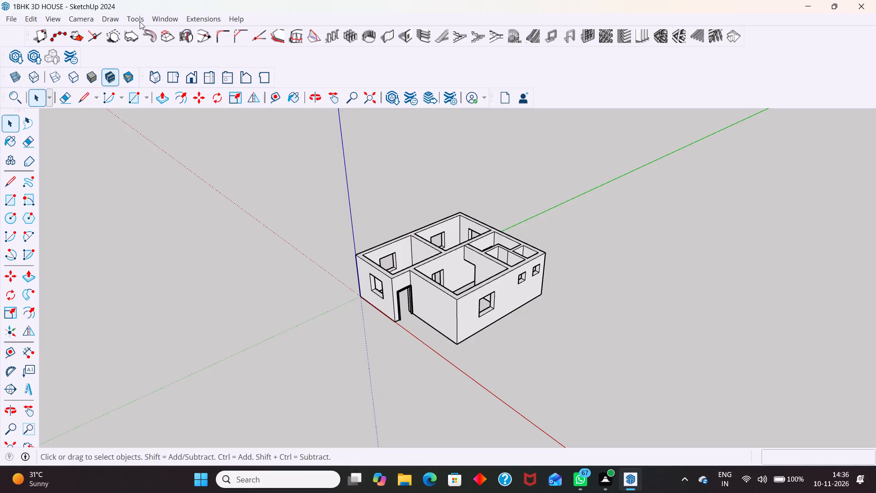
# Create a new model from the Architectural Millimeters template.
pyautogui.click(232, 16)
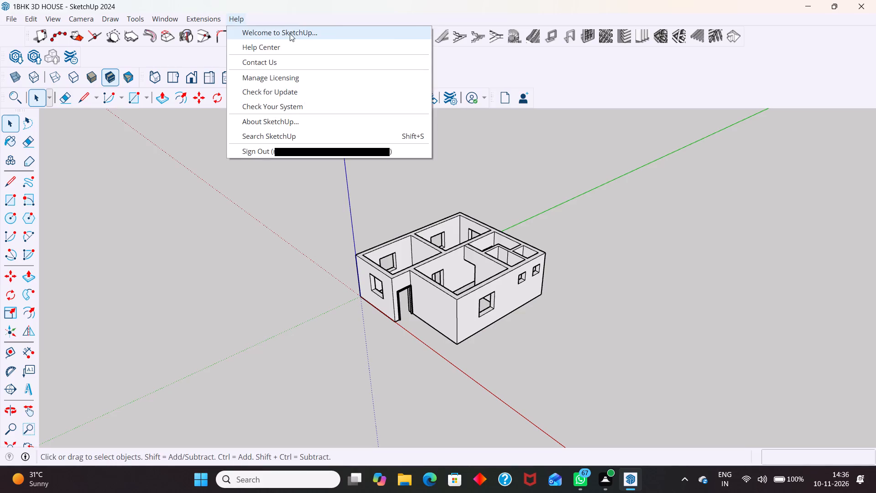
pyautogui.click(290, 33)
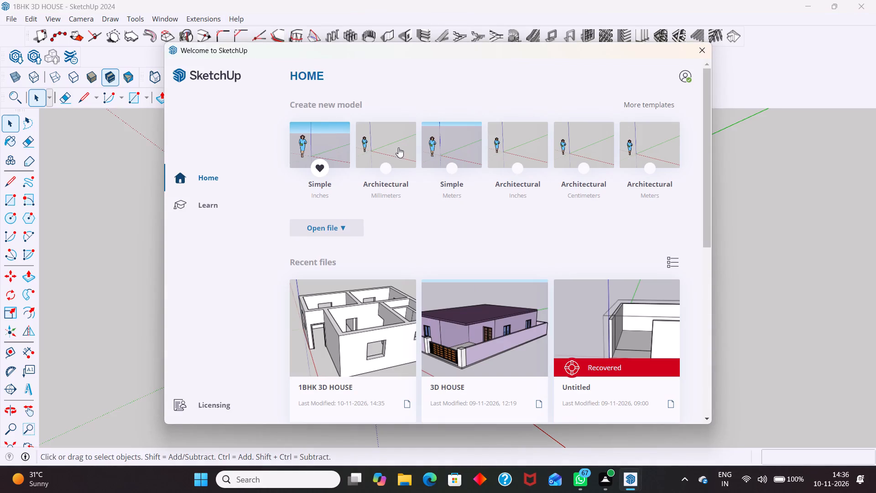
pyautogui.doubleClick(398, 147)
# Delete the default human figure from the new model.
pyautogui.moveTo(287, 207); pyautogui.dragTo(338, 276)
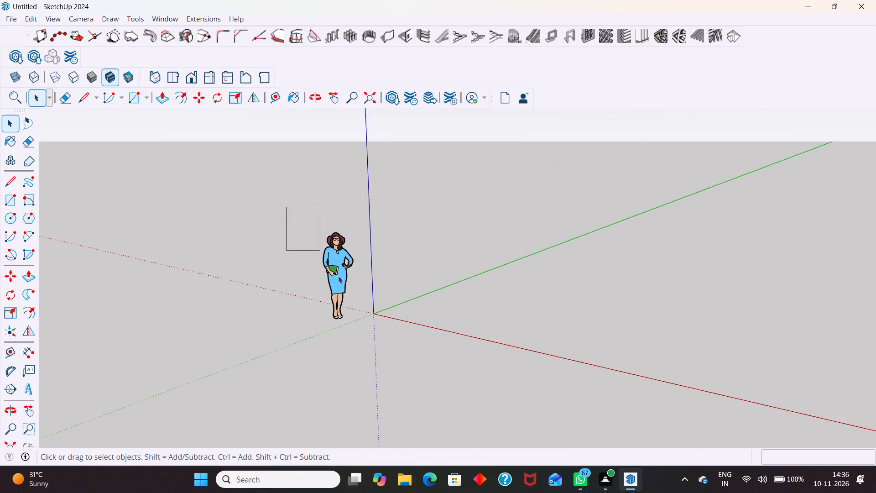
pyautogui.moveTo(338, 276); pyautogui.dragTo(416, 385)
pyautogui.press('Delete')
# Paste the copied house into the new model with its corner near the axes origin.
pyautogui.hotkey('ctrl', 'v')
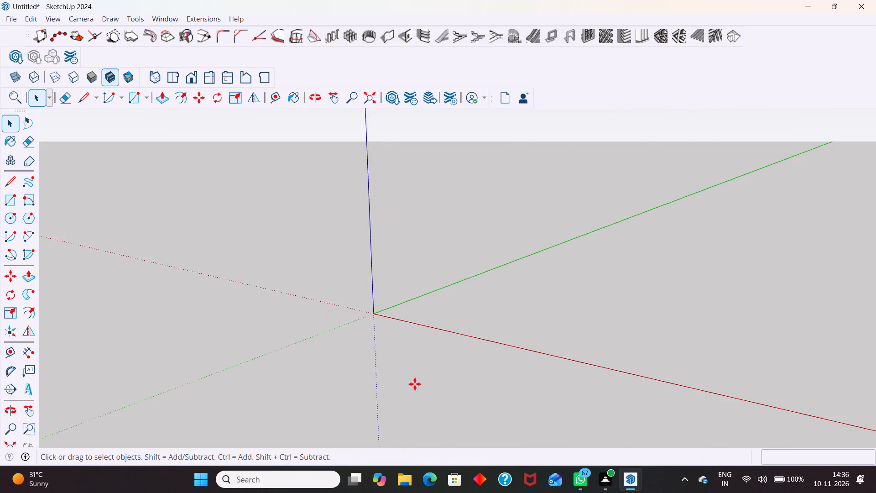
pyautogui.click(378, 315)
pyautogui.press('space')
pyautogui.scroll(-4, 469, 294)
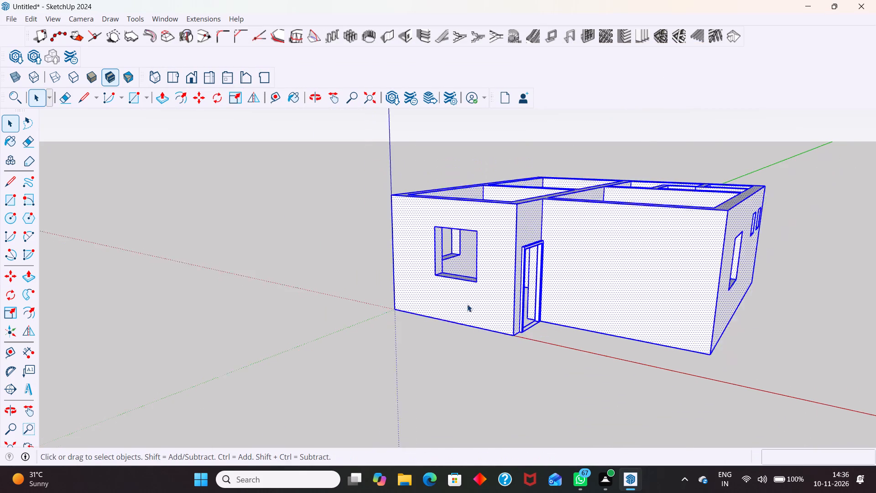
pyautogui.scroll(-2, 467, 304)
pyautogui.click(379, 371)
# Examine the framed entrance doorway and the bottom ends of its frame in the pasted house.
pyautogui.moveTo(581, 335); pyautogui.dragTo(415, 367, button='middle')
pyautogui.scroll(6, 470, 315)
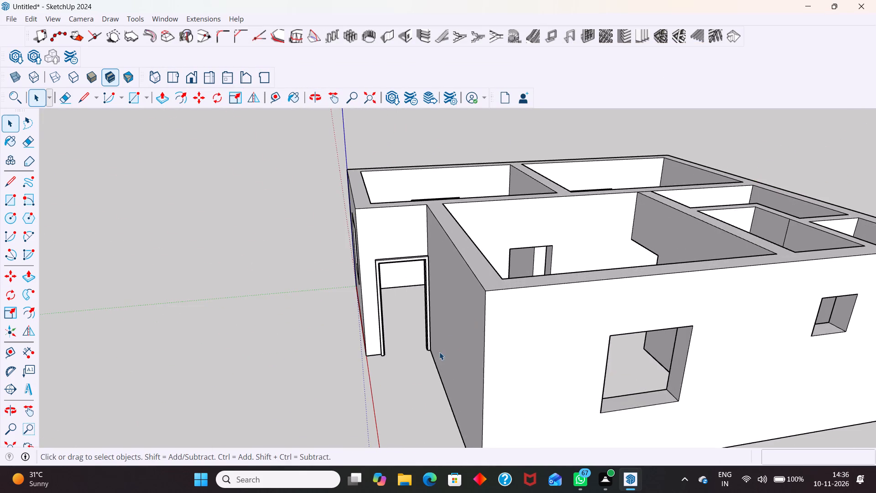
pyautogui.moveTo(439, 352); pyautogui.dragTo(396, 363, button='middle')
pyautogui.scroll(11, 386, 337)
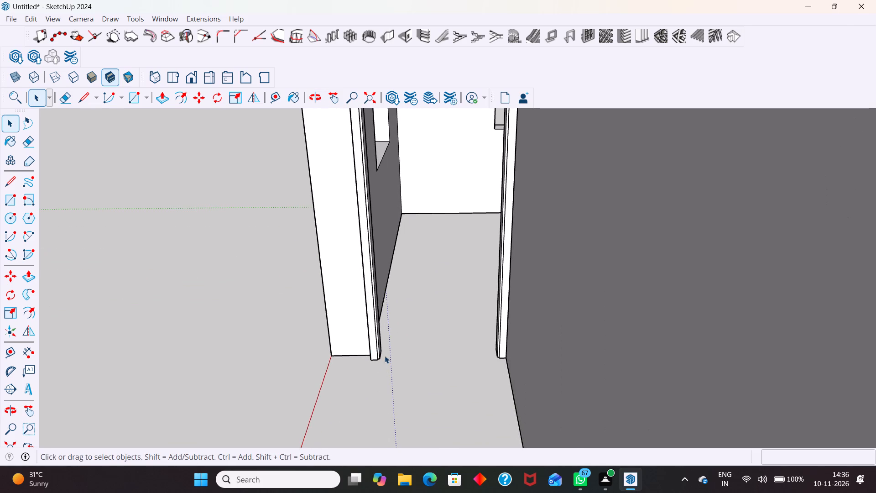
pyautogui.scroll(3, 378, 354)
pyautogui.moveTo(372, 353); pyautogui.dragTo(412, 340, button='middle')
pyautogui.moveTo(377, 370); pyautogui.dragTo(380, 370, button='middle')
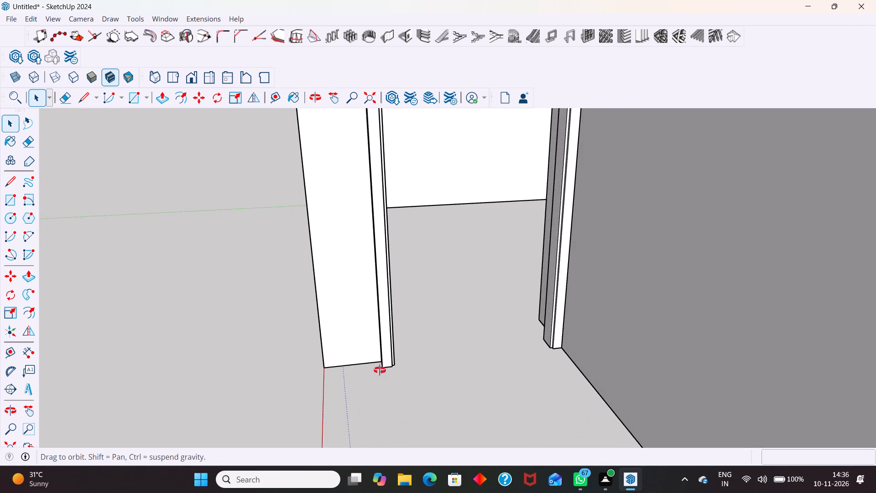
pyautogui.moveTo(380, 370); pyautogui.dragTo(414, 369, button='middle')
pyautogui.moveTo(641, 308); pyautogui.dragTo(585, 353, button='middle')
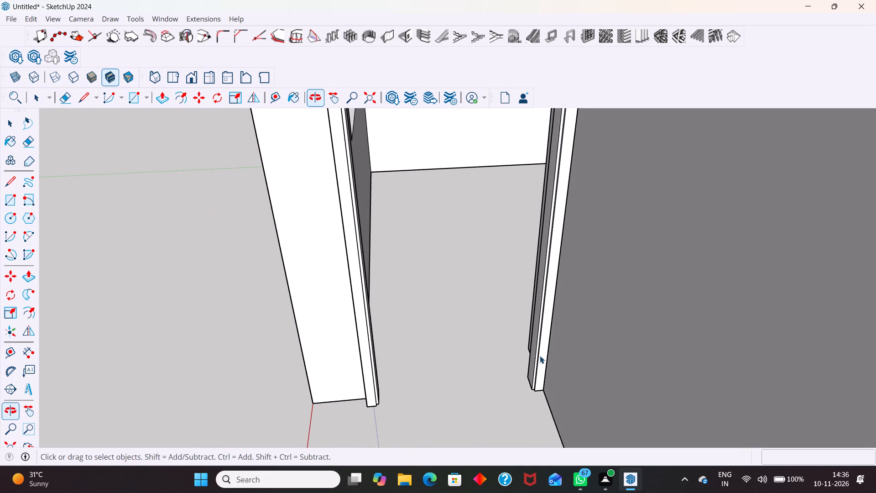
pyautogui.moveTo(544, 352); pyautogui.dragTo(482, 378, button='middle')
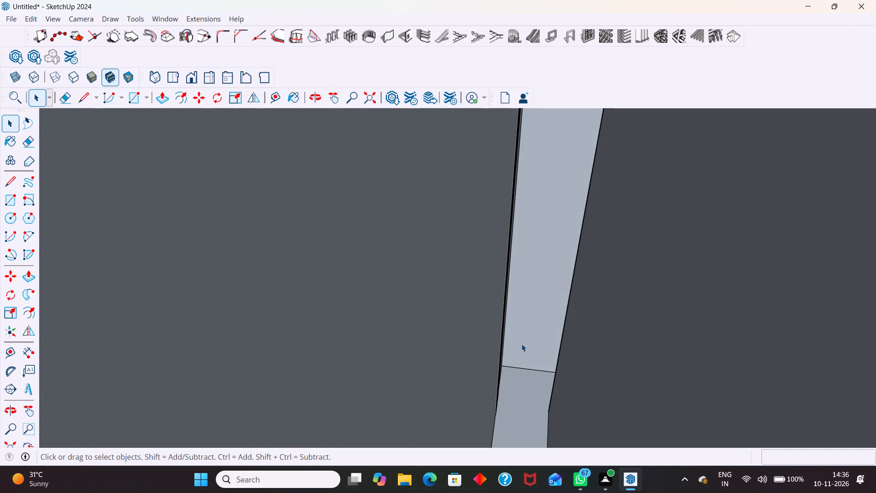
pyautogui.scroll(-5, 521, 344)
pyautogui.scroll(-18, 523, 341)
pyautogui.scroll(-8, 519, 275)
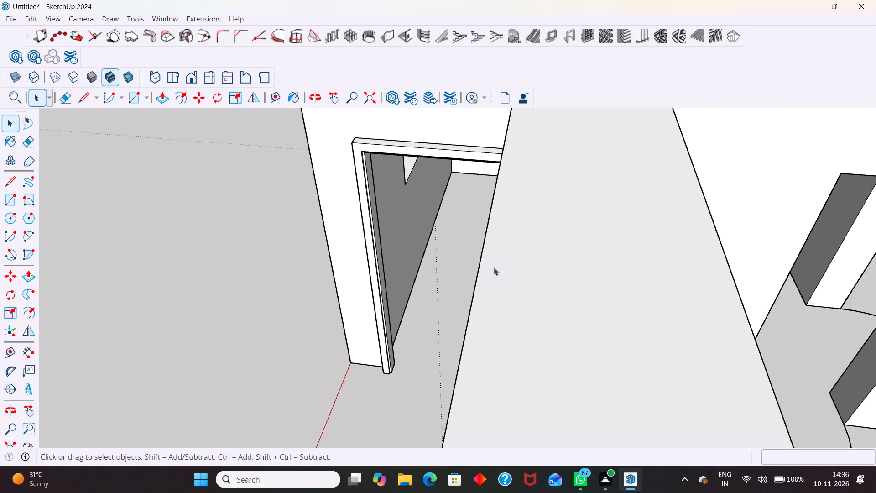
# Move the entrance door frame about 64 mm so its bottom outer corner meets the corner of the wall opening.
pyautogui.scroll(-4, 494, 267)
pyautogui.moveTo(369, 309); pyautogui.dragTo(437, 301, button='middle')
pyautogui.scroll(4, 463, 372)
pyautogui.click(407, 354)
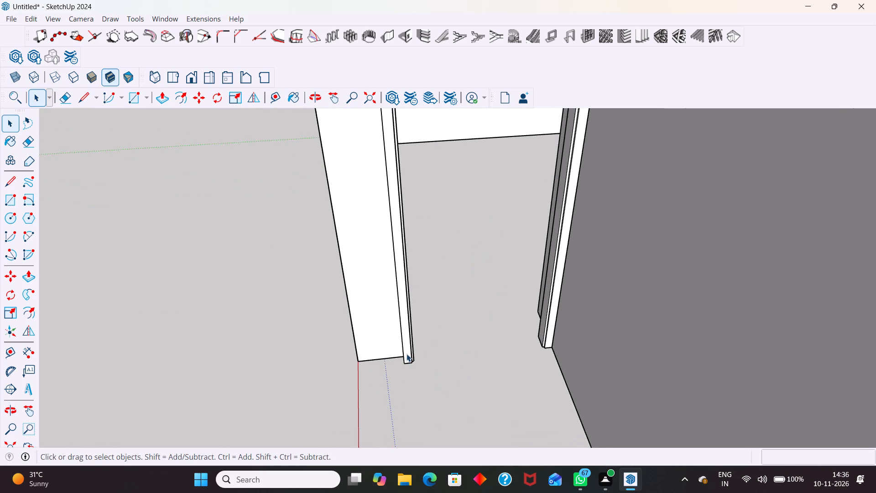
pyautogui.scroll(1, 411, 354)
pyautogui.moveTo(567, 332); pyautogui.dragTo(547, 345, button='middle')
pyautogui.press('m')
pyautogui.scroll(3, 393, 372)
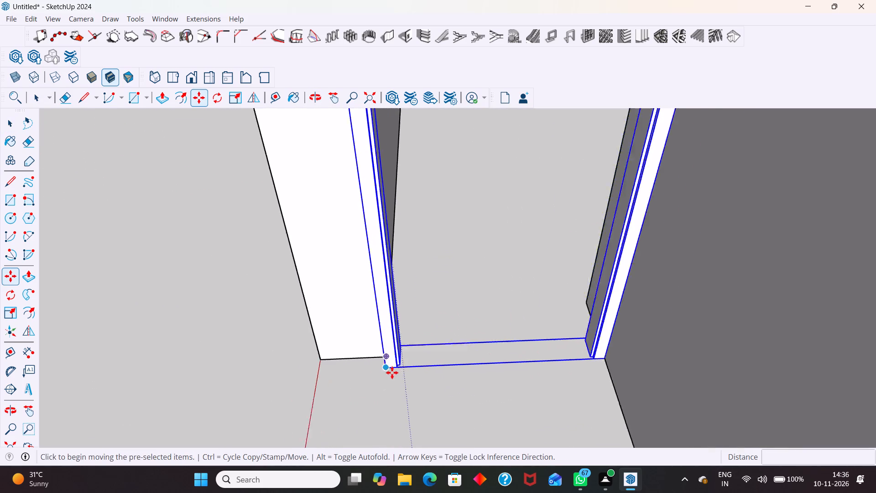
pyautogui.scroll(2, 392, 372)
pyautogui.click(383, 366)
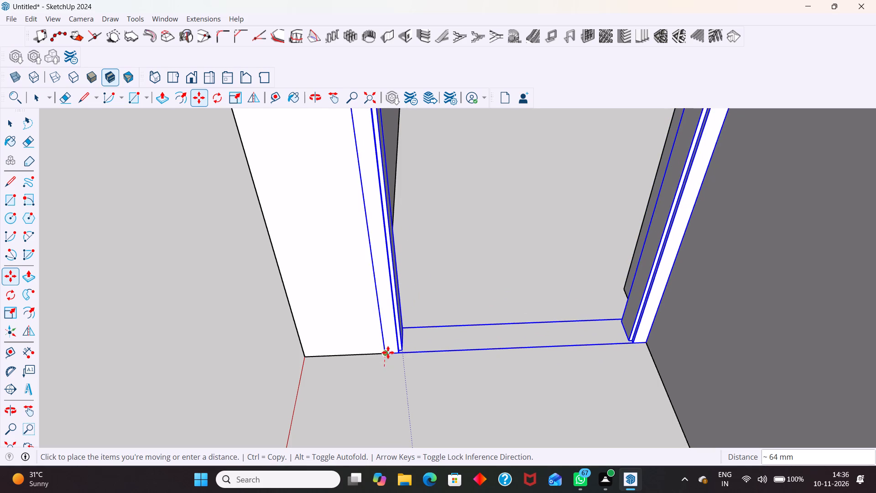
pyautogui.click(388, 352)
pyautogui.scroll(-6, 499, 329)
pyautogui.moveTo(506, 364); pyautogui.dragTo(480, 367, button='middle')
pyautogui.press('b')
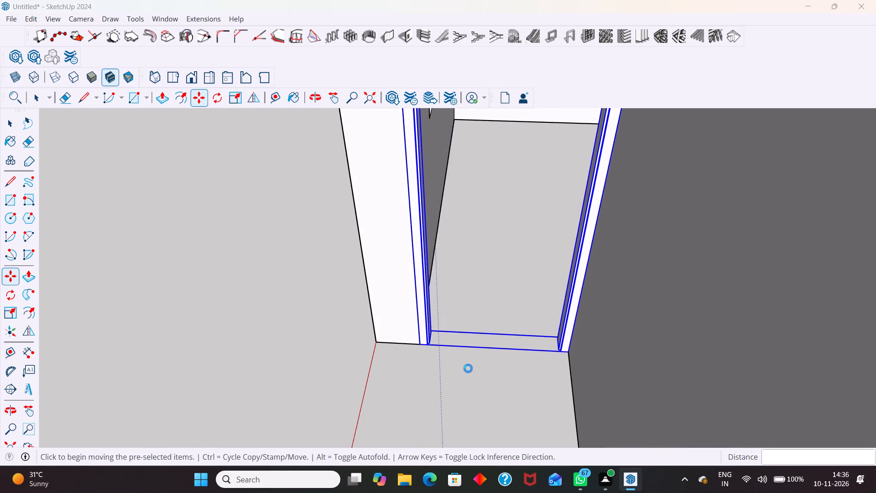
pyautogui.press('space')
pyautogui.click(301, 330)
pyautogui.scroll(-5, 527, 326)
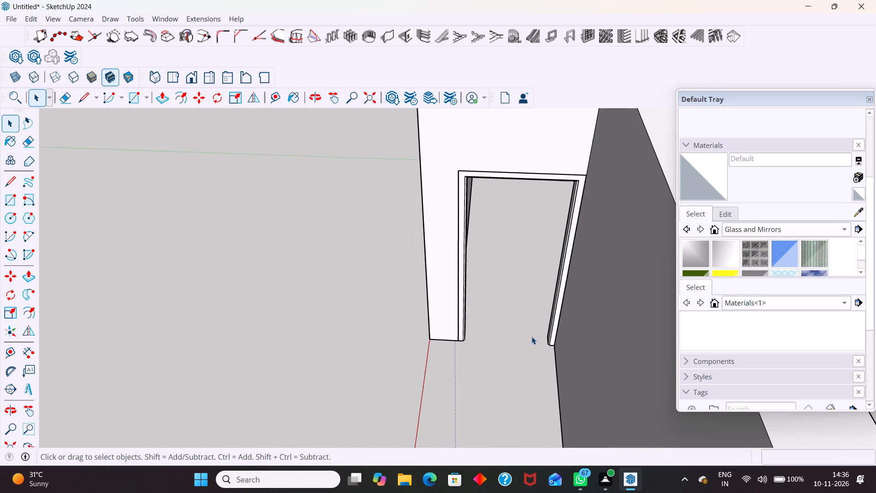
# Open 3D Warehouse and request the download of the door 6 minimalis model.
pyautogui.moveTo(556, 177); pyautogui.dragTo(510, 175, button='middle')
pyautogui.moveTo(501, 281); pyautogui.dragTo(554, 281, button='middle')
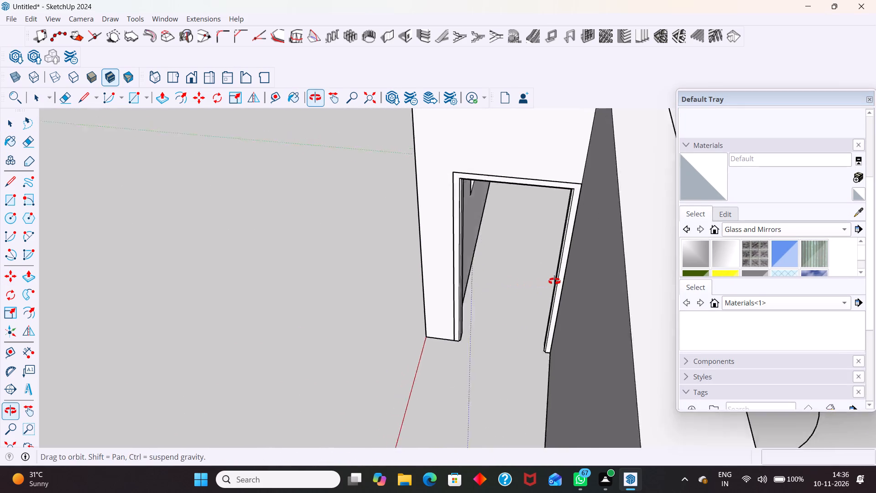
pyautogui.moveTo(554, 281); pyautogui.dragTo(582, 271, button='middle')
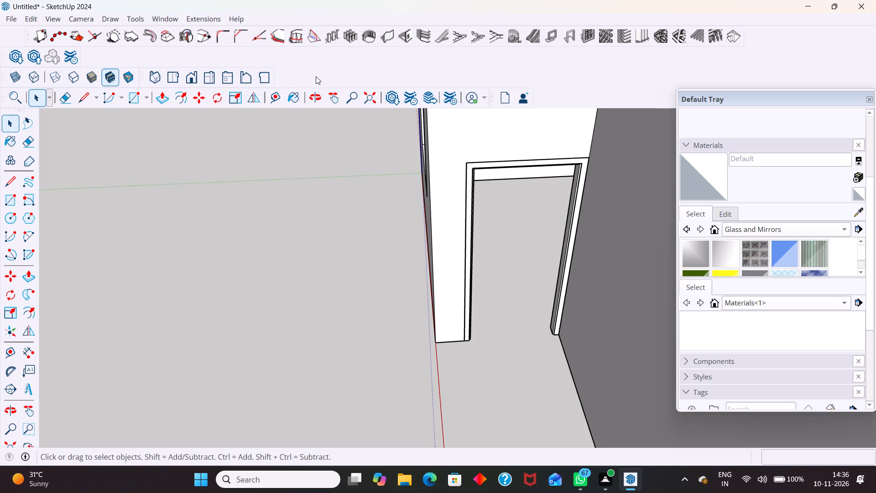
pyautogui.click(394, 100)
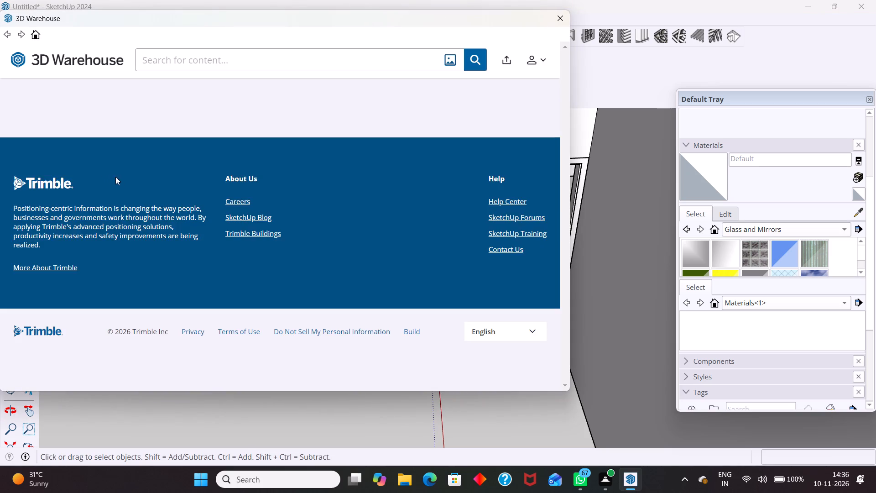
pyautogui.click(245, 60)
pyautogui.scroll(-3, 272, 104)
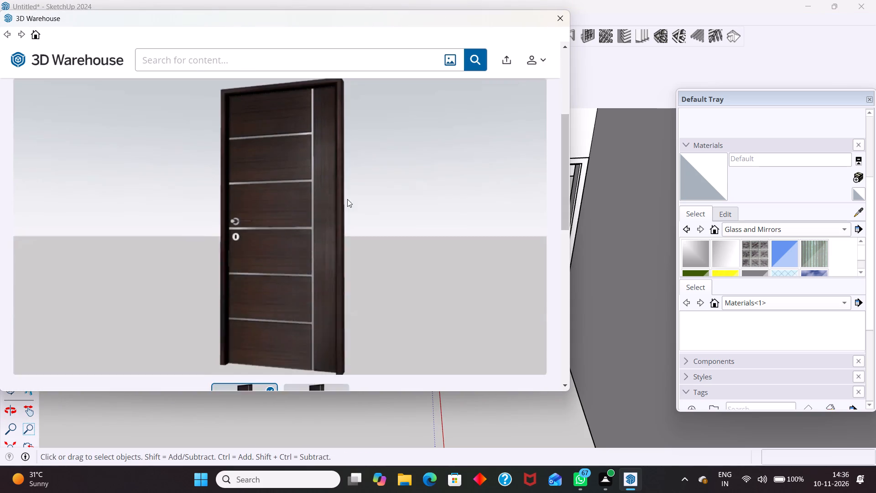
pyautogui.scroll(-4, 347, 199)
pyautogui.click(456, 292)
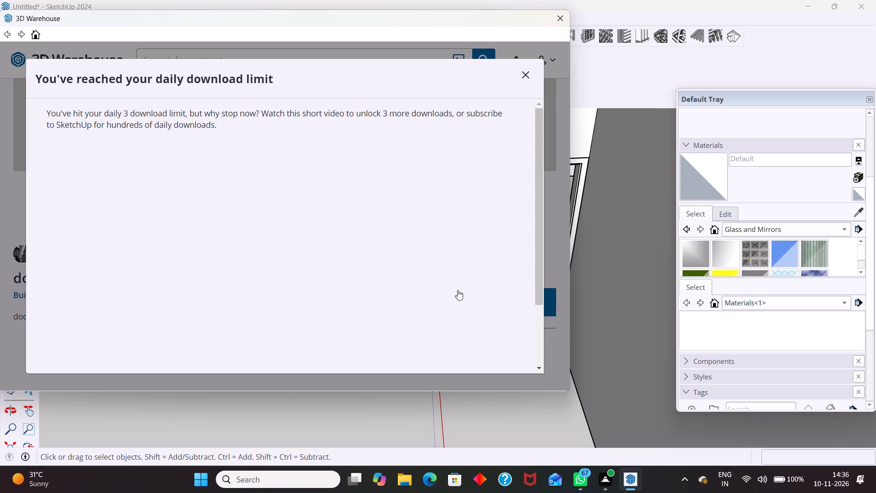
# Unlock 3 more downloads by playing the promotional video until it can be skipped, and dismiss the notice.
pyautogui.scroll(-3, 432, 285)
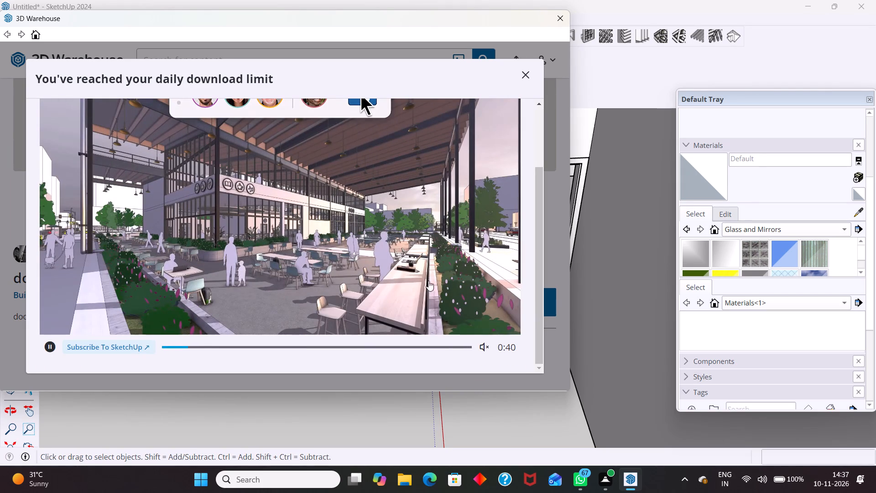
pyautogui.scroll(-8, 465, 286)
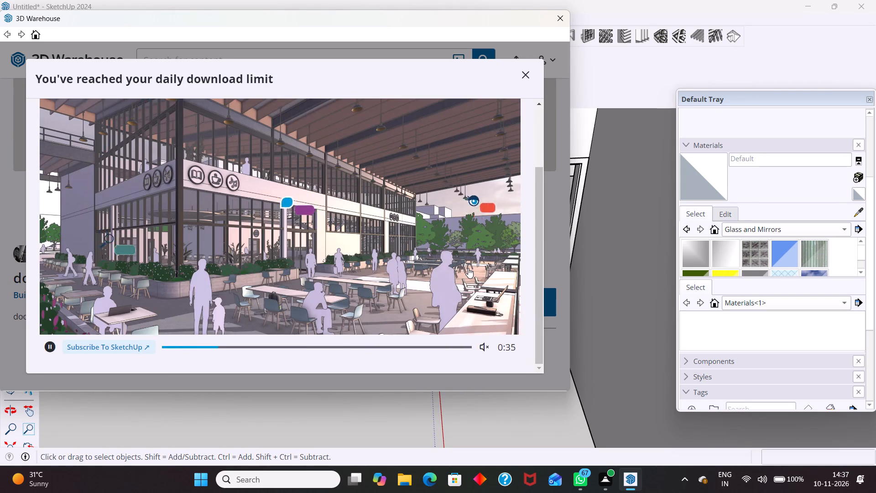
pyautogui.scroll(-3, 544, 292)
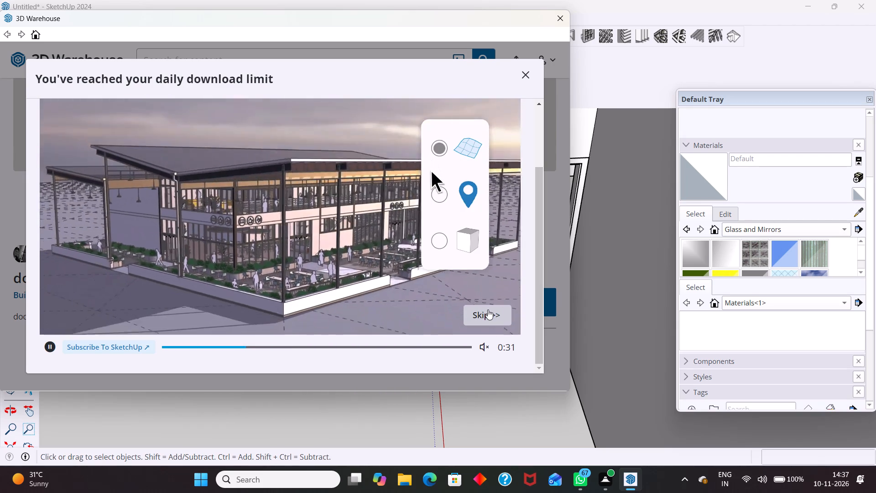
pyautogui.click(495, 315)
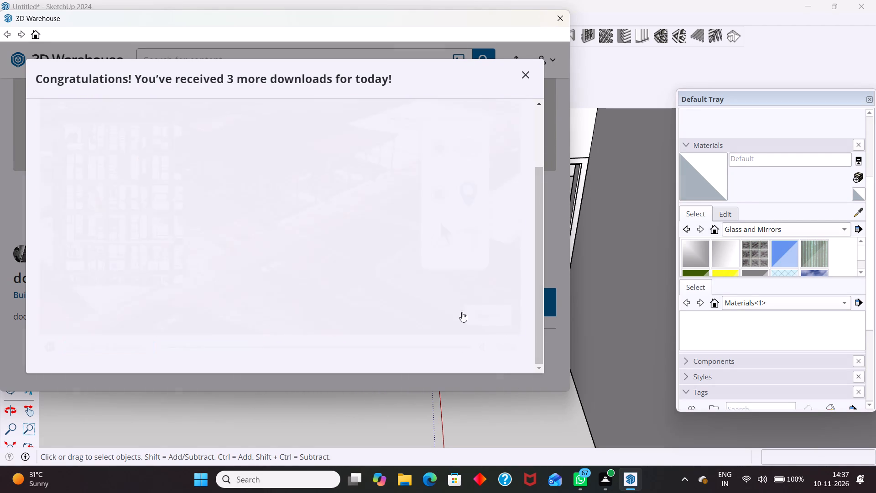
pyautogui.click(297, 262)
# Download door 6 minimalis straight into the model and place it on the ground outside the entrance.
pyautogui.click(454, 291)
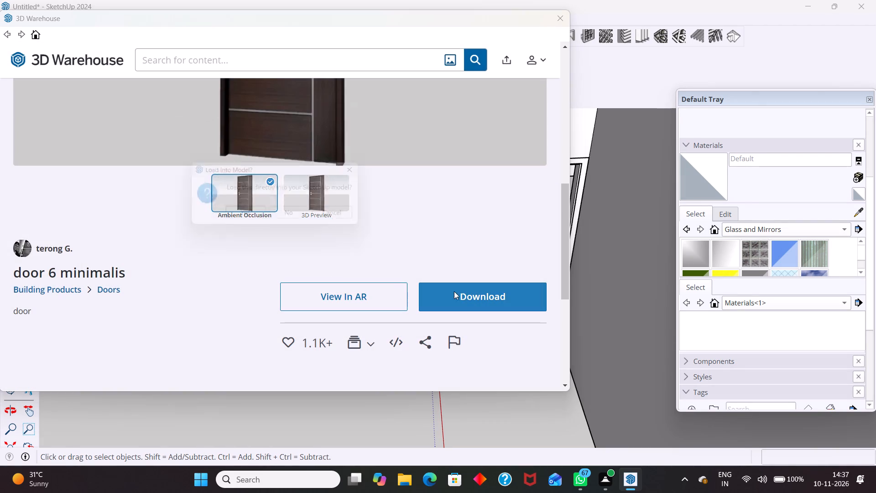
pyautogui.click(253, 216)
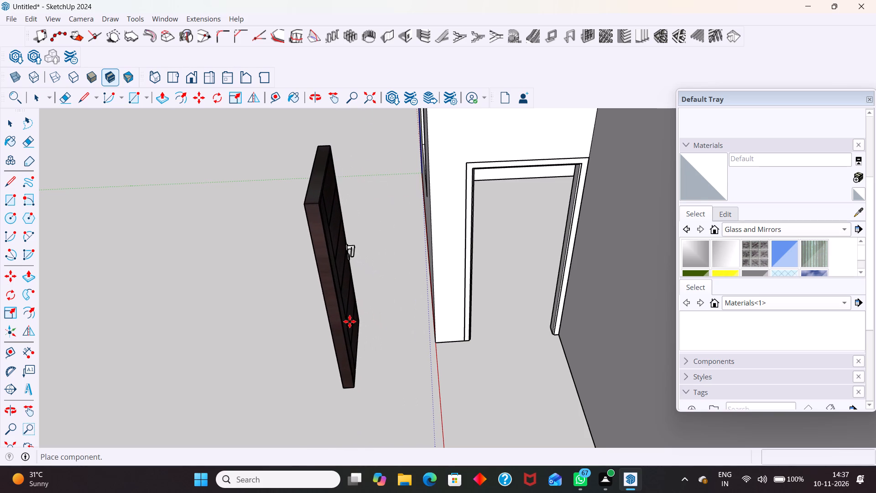
pyautogui.click(349, 321)
# Rotate the placed door 90 degrees about the vertical axis through its bottom corner.
pyautogui.moveTo(359, 367); pyautogui.dragTo(459, 315, button='middle')
pyautogui.scroll(-4, 459, 314)
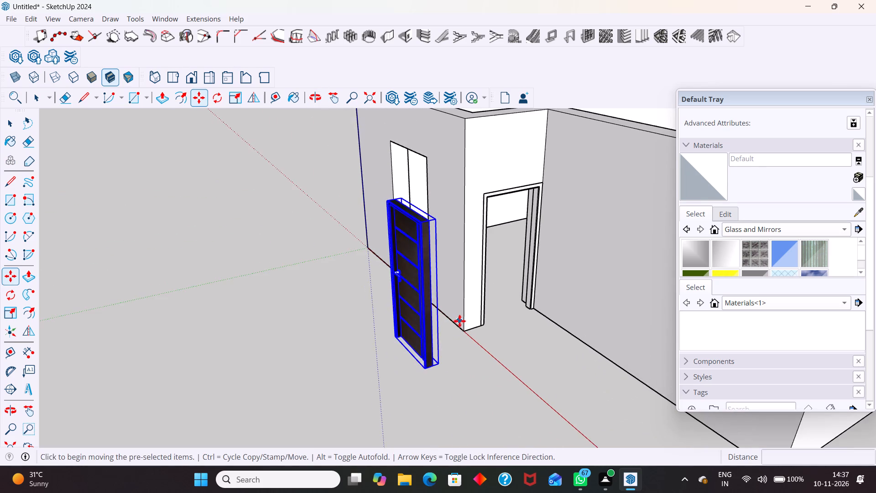
pyautogui.scroll(-2, 459, 331)
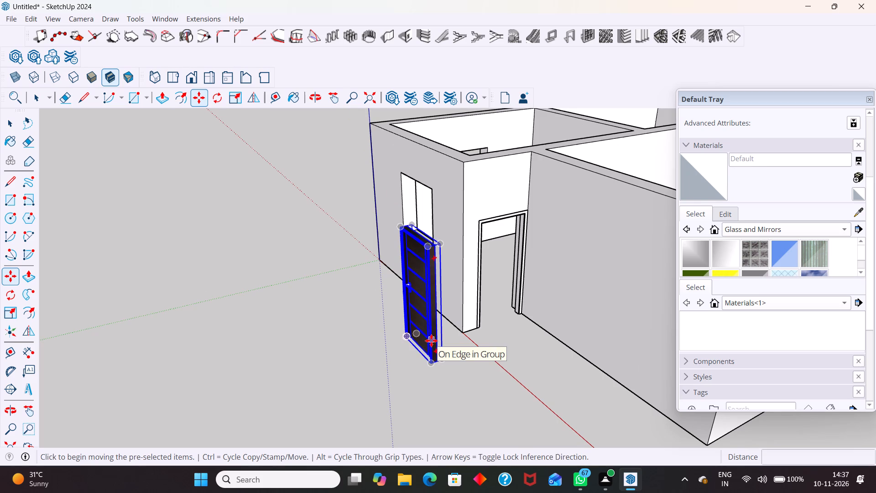
pyautogui.press('q')
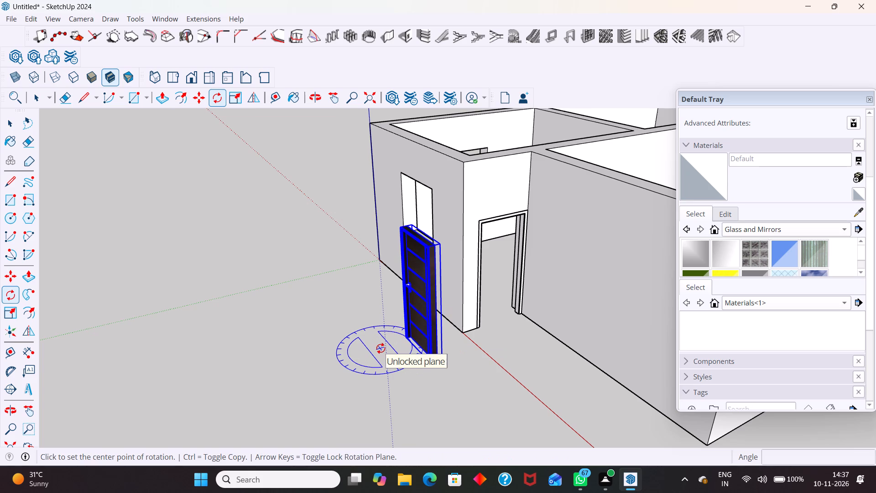
pyautogui.press('Up')
pyautogui.click(401, 337)
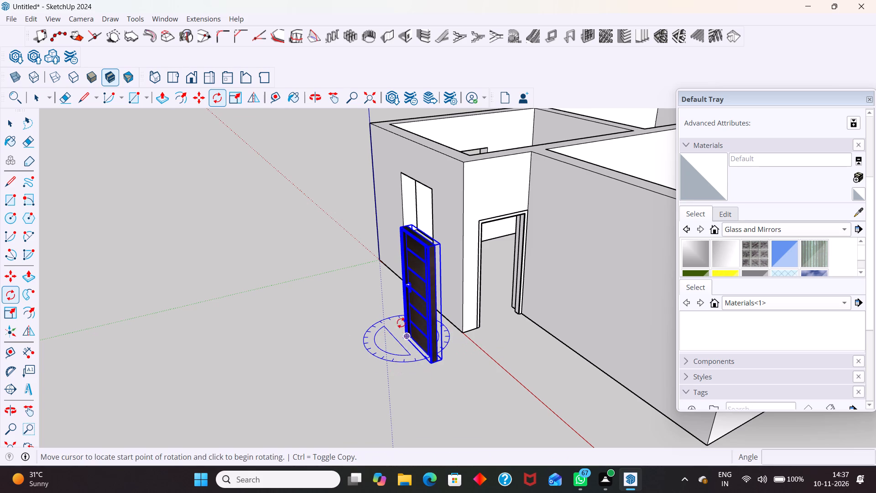
pyautogui.moveTo(400, 225); pyautogui.dragTo(407, 226)
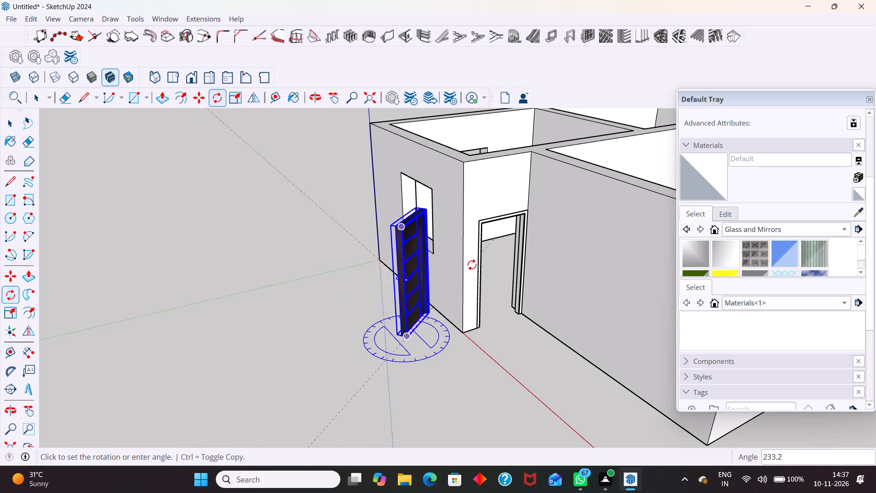
pyautogui.write('90')
pyautogui.press('Return')
pyautogui.press('space')
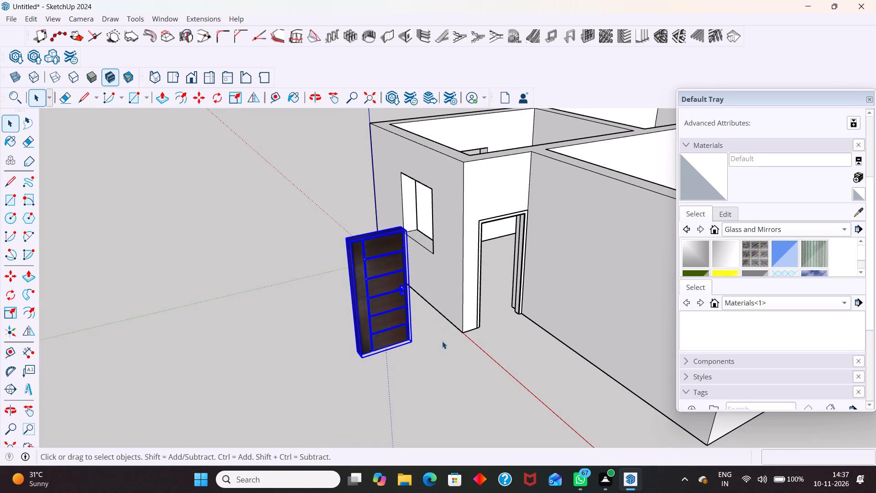
# Move the door by its bottom corner about 2198 mm onto the inner bottom corner of the entrance frame.
pyautogui.moveTo(440, 345); pyautogui.dragTo(388, 365, button='middle')
pyautogui.scroll(5, 383, 353)
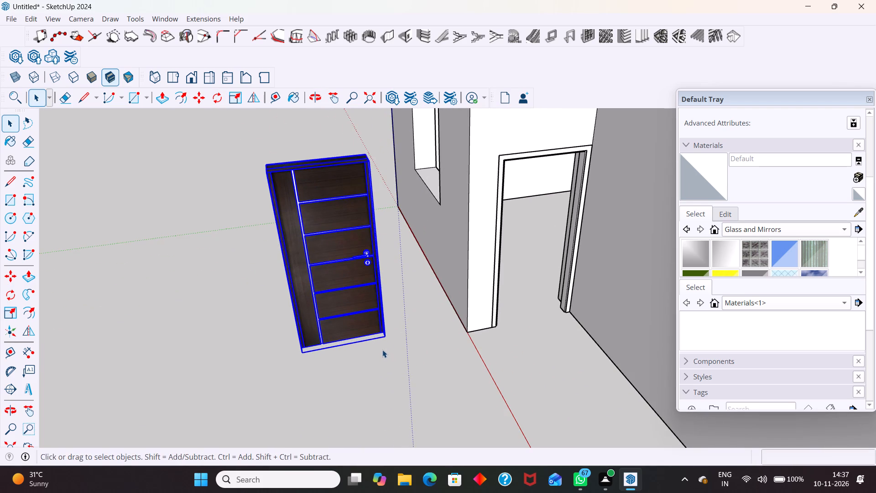
pyautogui.click(386, 362)
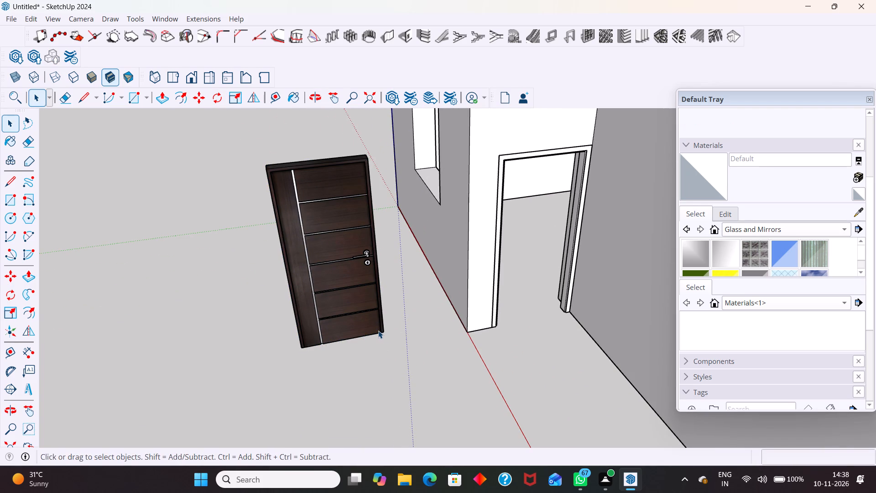
pyautogui.click(372, 327)
pyautogui.press('m')
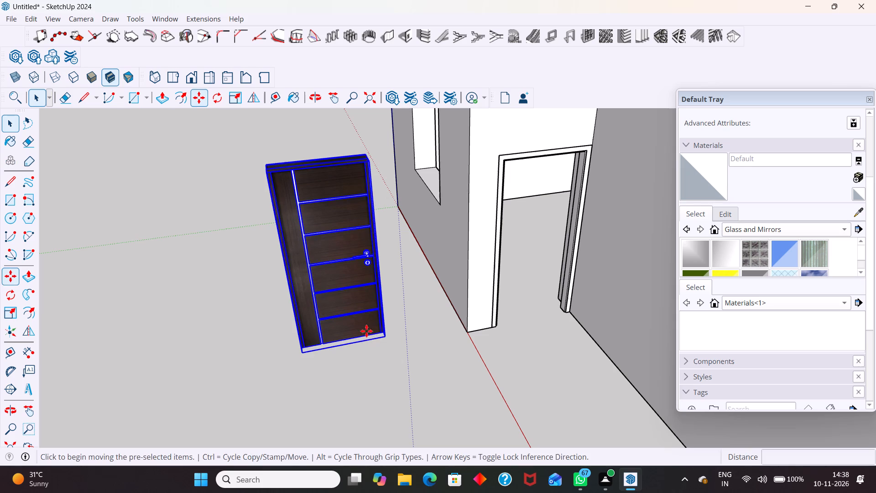
pyautogui.scroll(20, 326, 344)
pyautogui.scroll(6, 326, 344)
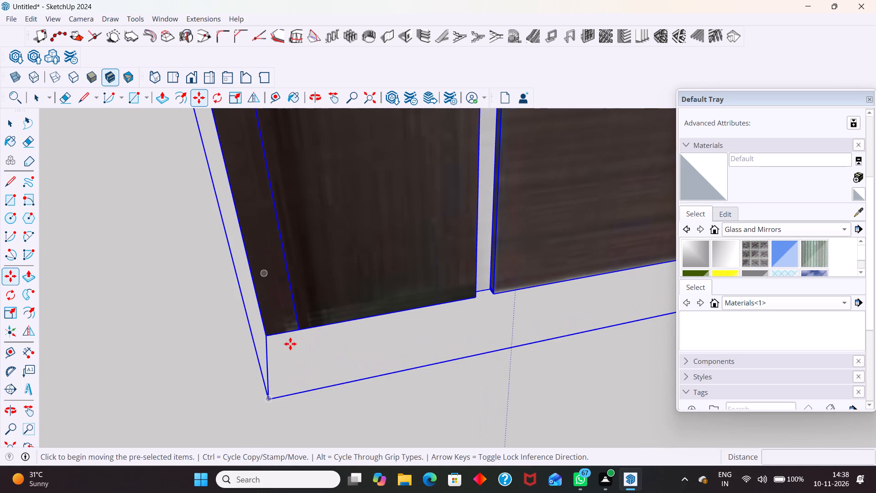
pyautogui.click(266, 336)
pyautogui.scroll(-10, 344, 359)
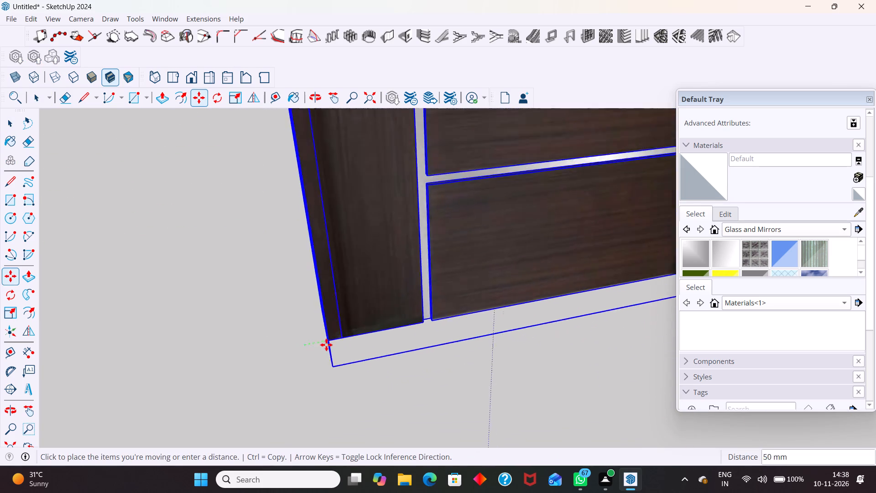
pyautogui.scroll(-2, 326, 345)
pyautogui.scroll(-12, 390, 325)
pyautogui.scroll(3, 493, 228)
pyautogui.scroll(-7, 458, 247)
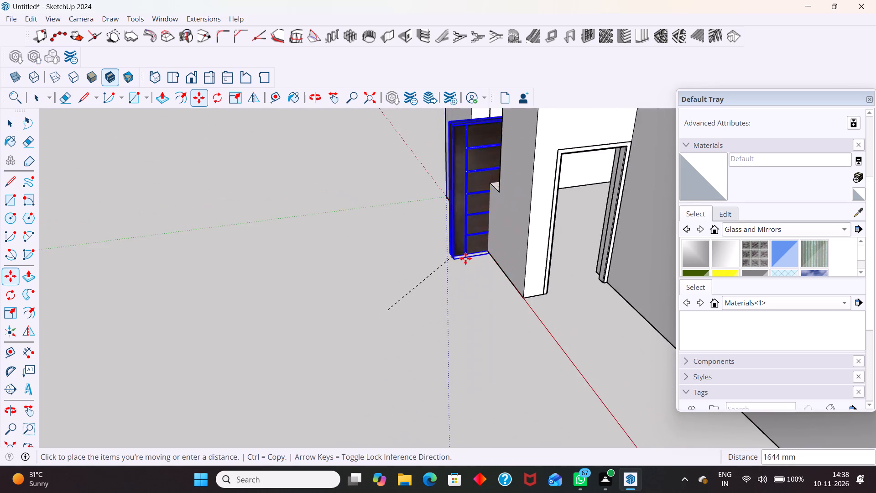
pyautogui.scroll(-4, 556, 244)
pyautogui.scroll(20, 569, 261)
pyautogui.scroll(8, 569, 261)
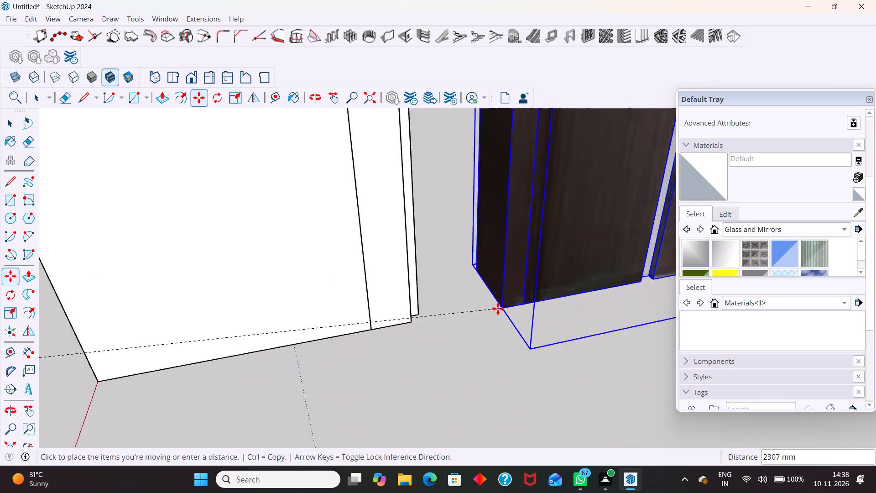
pyautogui.click(409, 314)
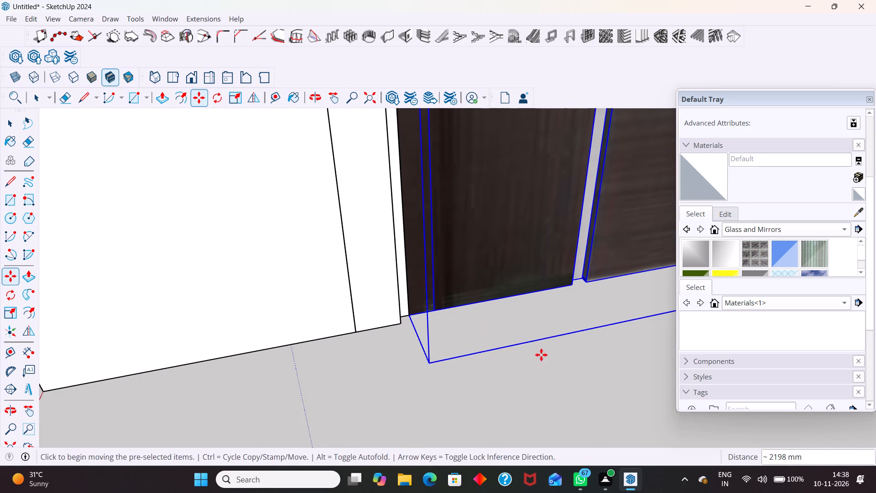
pyautogui.moveTo(536, 357); pyautogui.dragTo(407, 406, button='middle')
pyautogui.press('space')
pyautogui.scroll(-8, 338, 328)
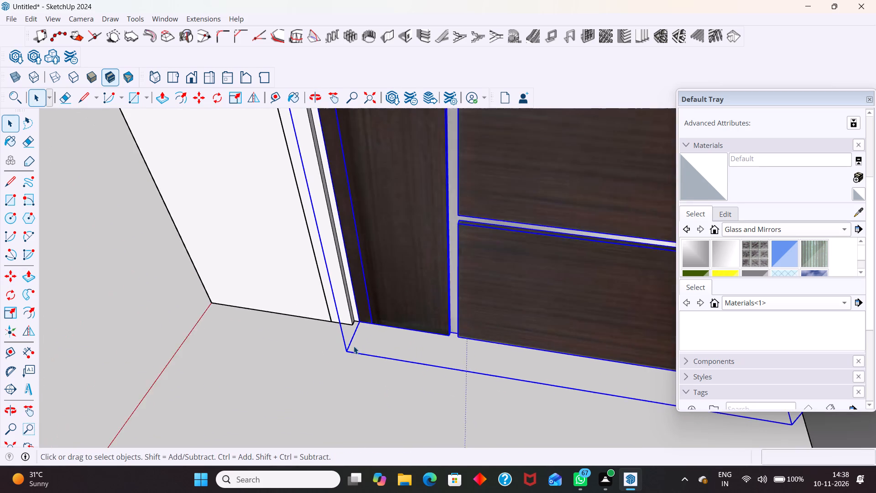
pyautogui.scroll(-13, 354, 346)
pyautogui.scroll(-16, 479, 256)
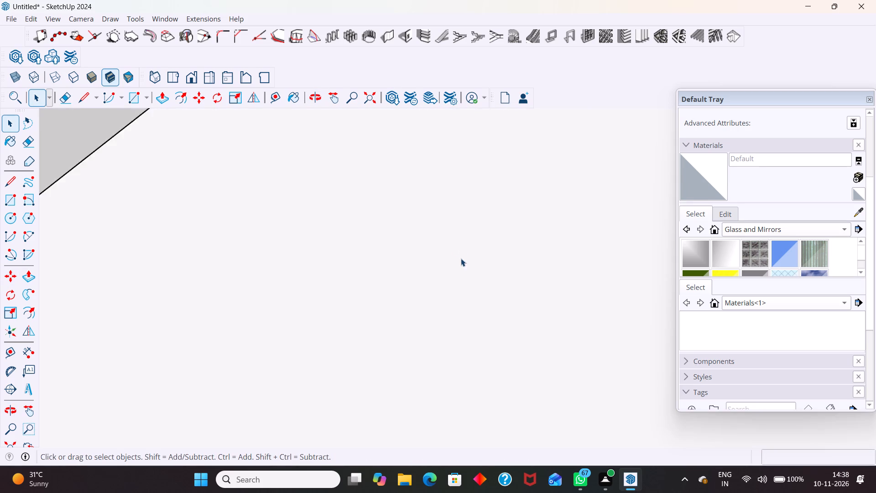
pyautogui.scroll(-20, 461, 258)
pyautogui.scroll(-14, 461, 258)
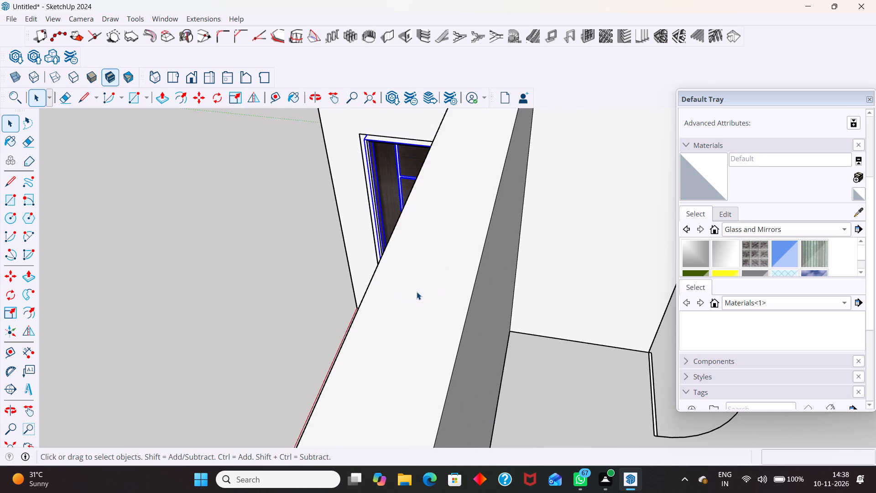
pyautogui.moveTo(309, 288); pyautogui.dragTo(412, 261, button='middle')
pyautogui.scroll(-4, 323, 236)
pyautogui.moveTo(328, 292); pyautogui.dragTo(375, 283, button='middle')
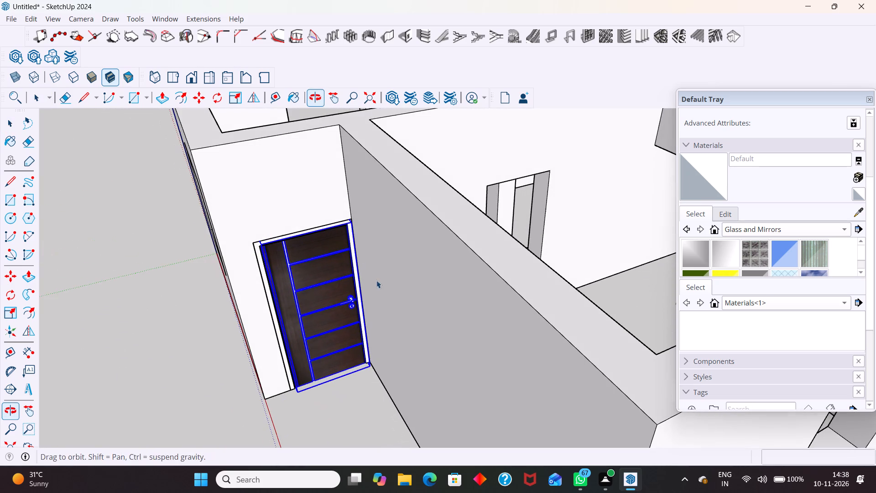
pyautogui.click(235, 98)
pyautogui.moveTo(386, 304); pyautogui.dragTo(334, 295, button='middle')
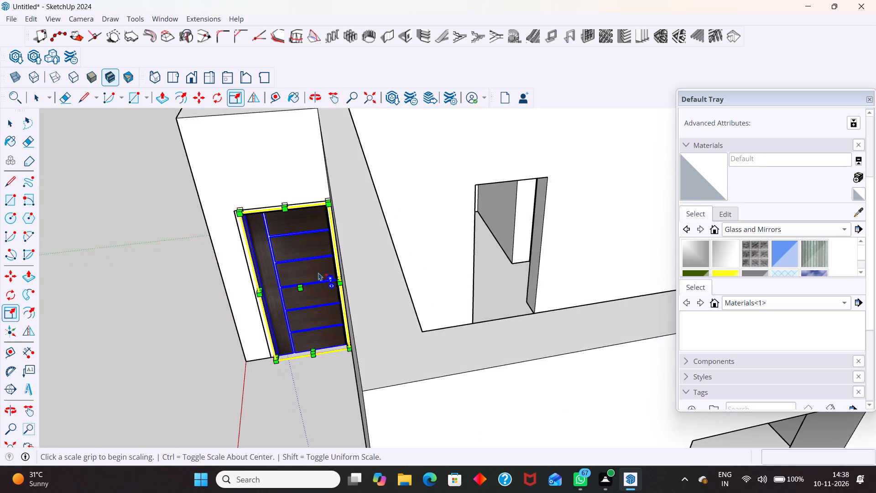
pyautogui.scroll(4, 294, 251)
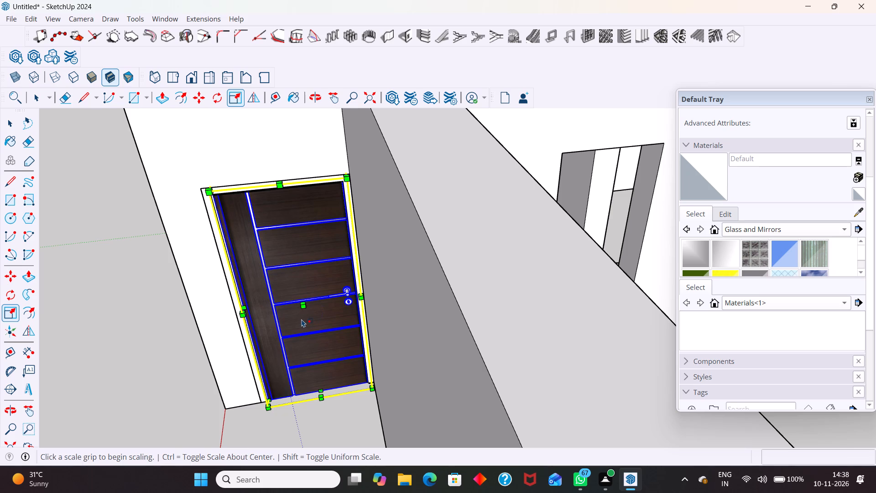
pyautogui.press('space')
# Move the entrance door by its bottom corner about 51 mm deeper into the framed opening and deselect it.
pyautogui.scroll(8, 271, 377)
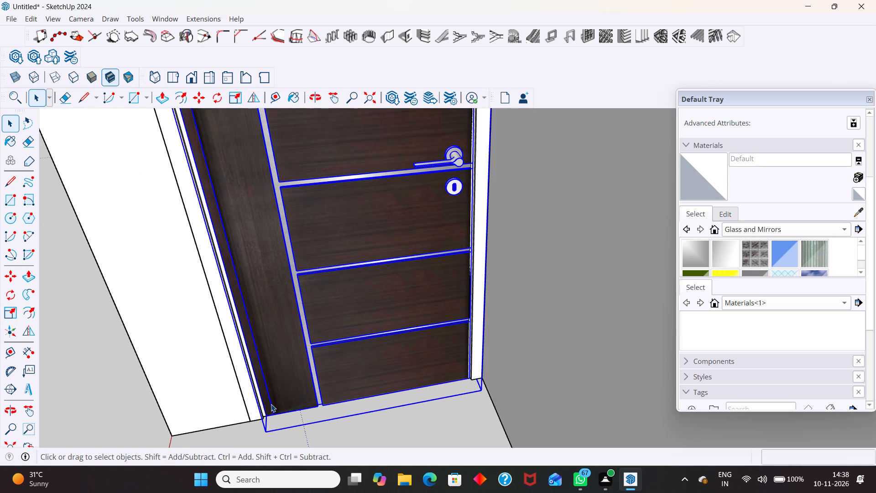
pyautogui.press('m')
pyautogui.scroll(11, 262, 425)
pyautogui.scroll(5, 294, 398)
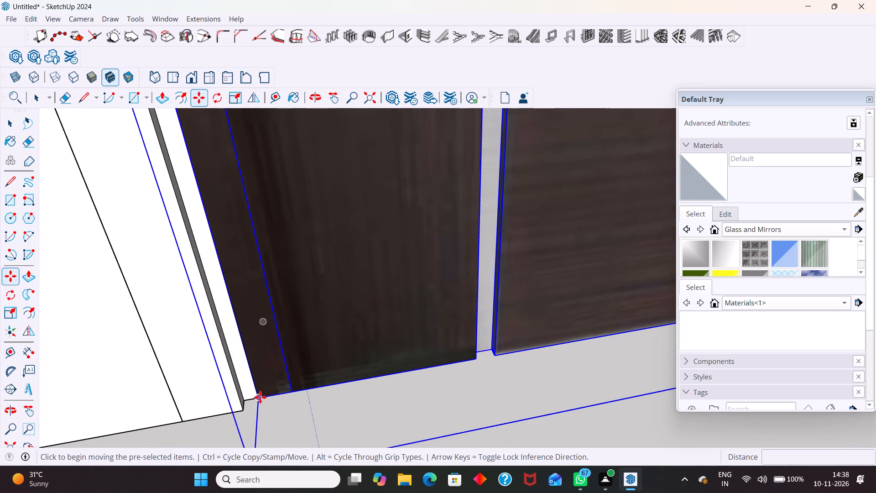
pyautogui.click(259, 398)
pyautogui.click(263, 362)
pyautogui.press('space')
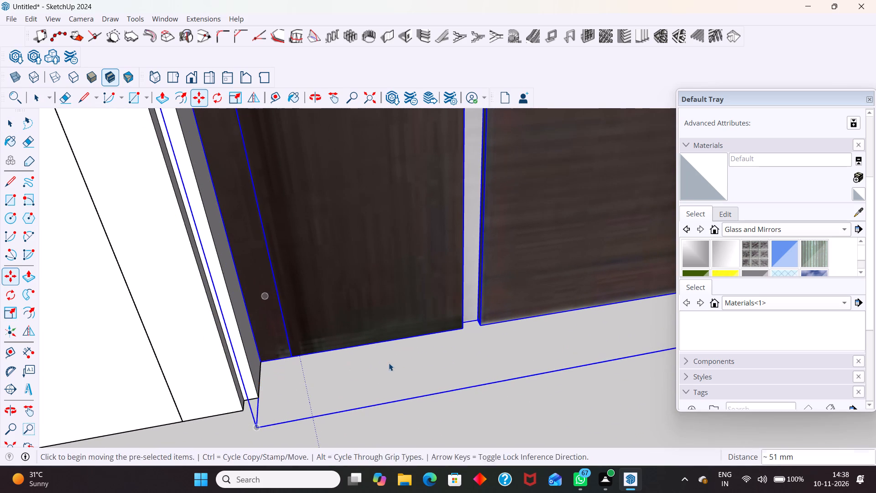
pyautogui.scroll(-20, 388, 366)
pyautogui.scroll(-8, 388, 366)
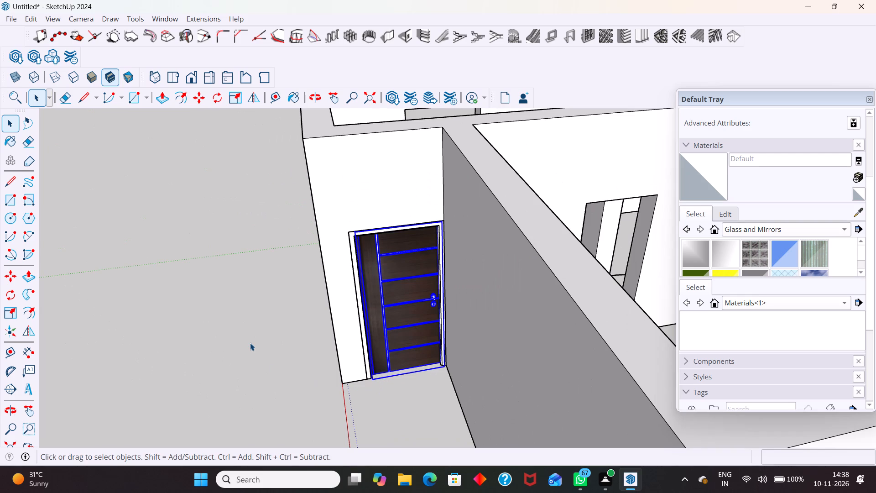
pyautogui.click(250, 343)
# Copy the entrance door by its bottom corner about 2492 mm onto the floor inside the room, near the interior doorways.
pyautogui.moveTo(454, 361); pyautogui.dragTo(388, 359, button='middle')
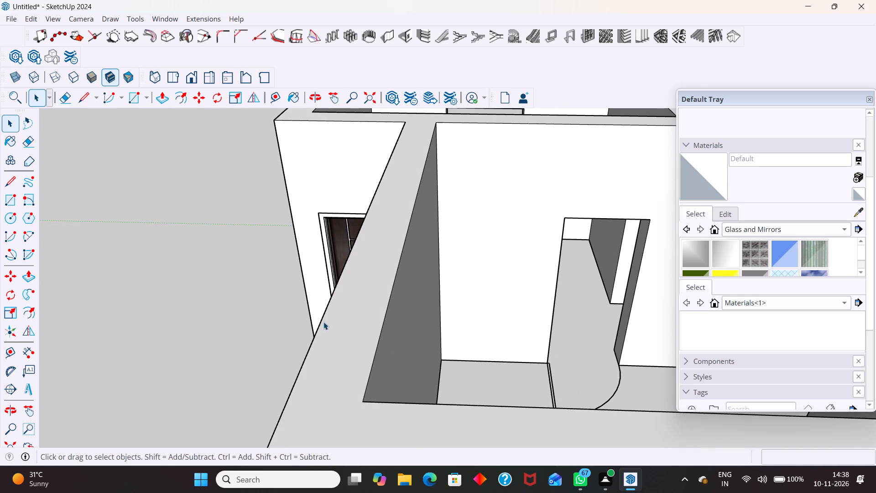
pyautogui.moveTo(324, 322); pyautogui.dragTo(473, 315, button='middle')
pyautogui.scroll(-2, 466, 309)
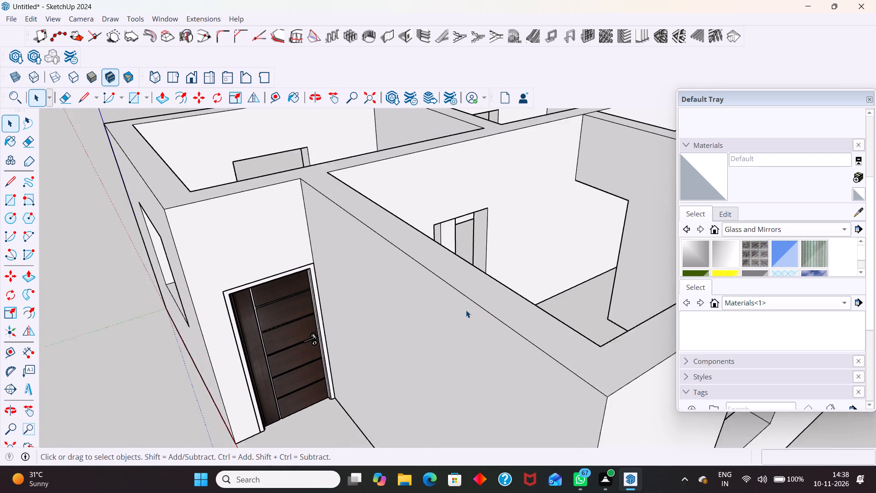
pyautogui.scroll(-2, 466, 310)
pyautogui.moveTo(386, 330); pyautogui.dragTo(429, 305, button='middle')
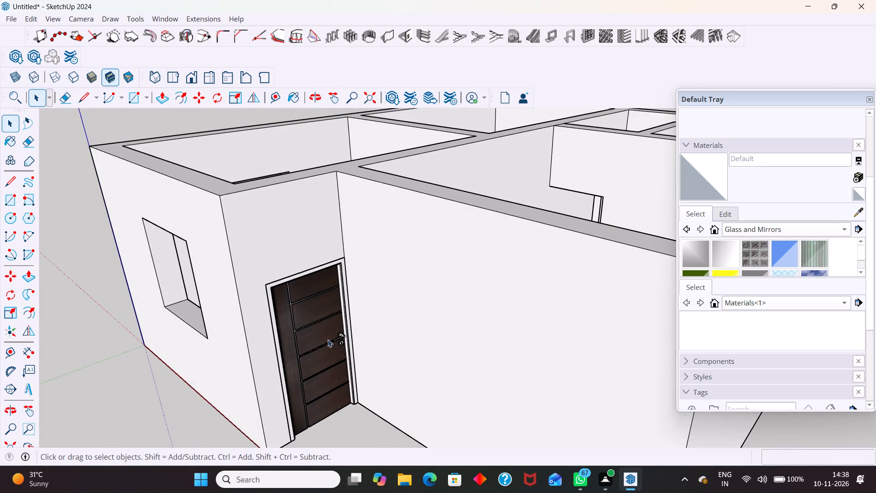
pyautogui.click(317, 342)
pyautogui.moveTo(476, 381); pyautogui.dragTo(391, 418, button='middle')
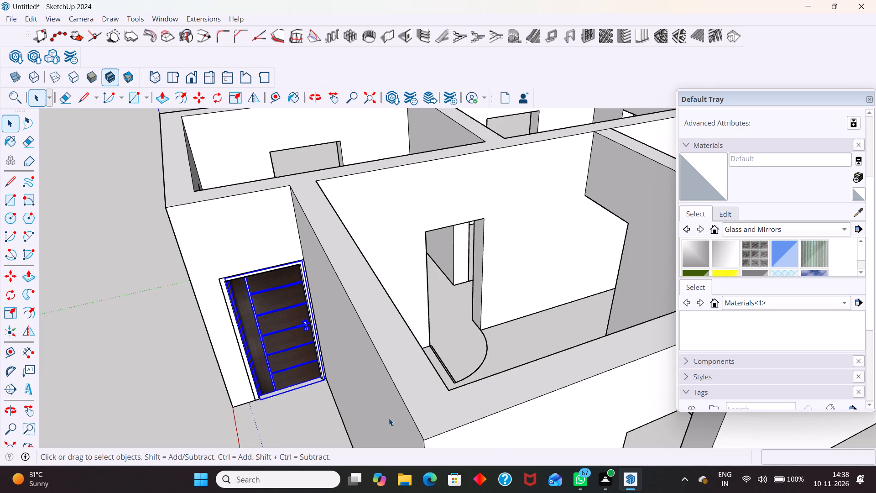
pyautogui.press('m')
pyautogui.click(263, 397)
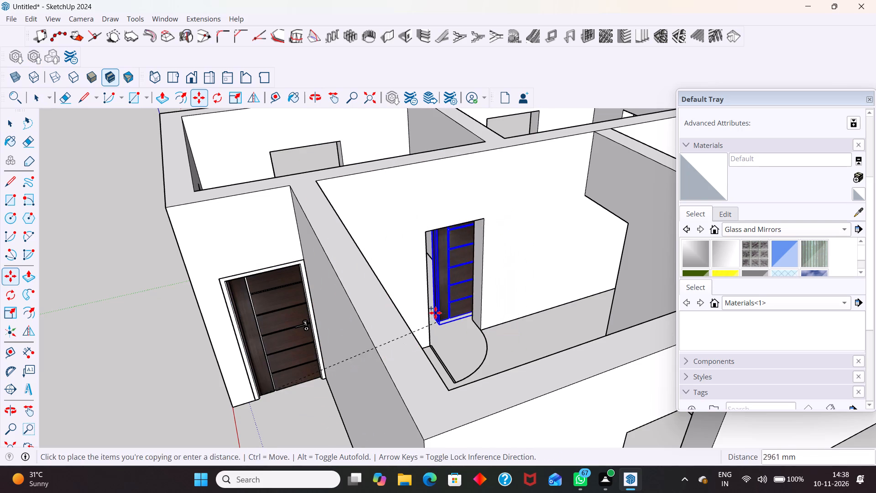
pyautogui.scroll(-6, 433, 292)
pyautogui.moveTo(382, 300); pyautogui.dragTo(641, 350, button='middle')
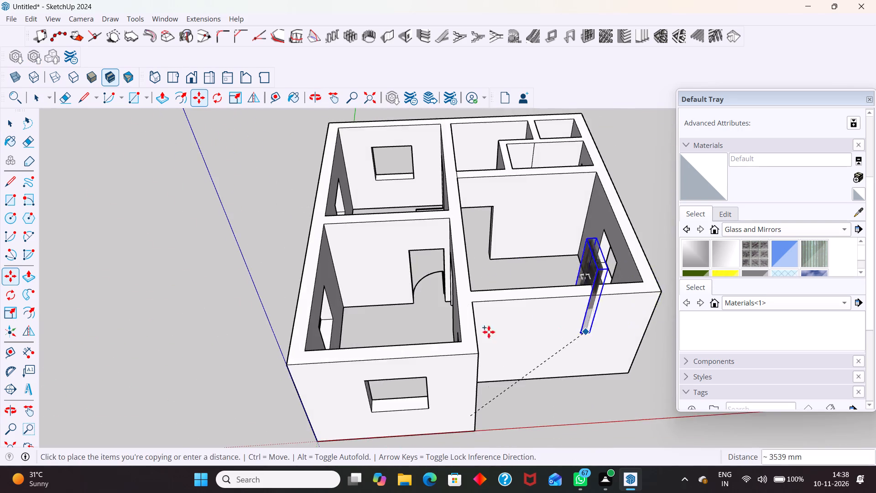
pyautogui.scroll(4, 474, 330)
pyautogui.scroll(1, 382, 311)
pyautogui.moveTo(382, 311); pyautogui.dragTo(506, 333, button='middle')
pyautogui.scroll(1, 525, 329)
pyautogui.scroll(5, 463, 355)
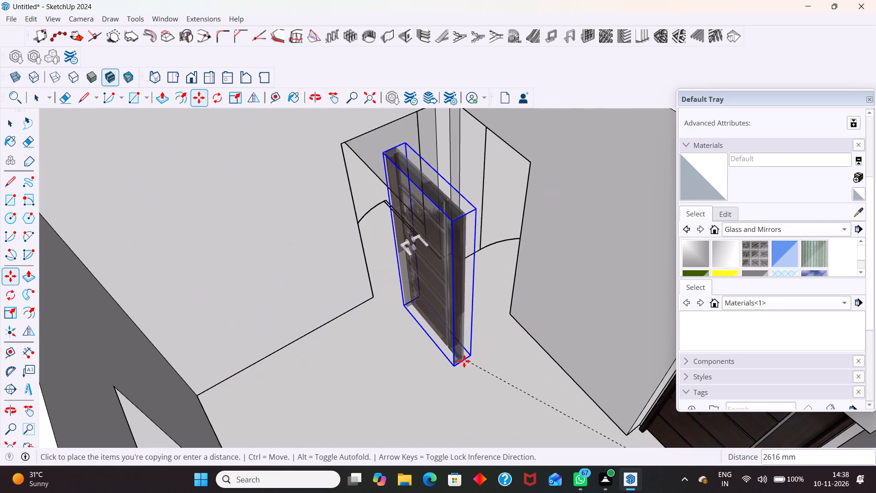
pyautogui.scroll(-2, 463, 381)
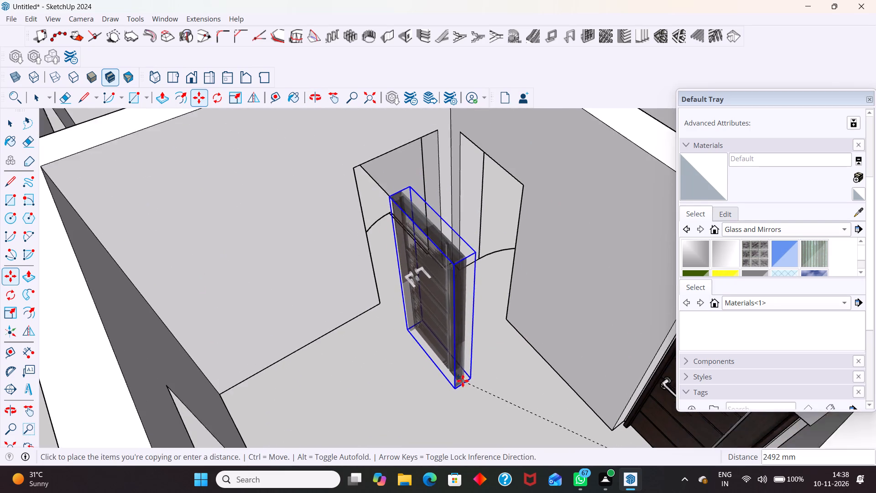
pyautogui.click(464, 382)
pyautogui.press('space')
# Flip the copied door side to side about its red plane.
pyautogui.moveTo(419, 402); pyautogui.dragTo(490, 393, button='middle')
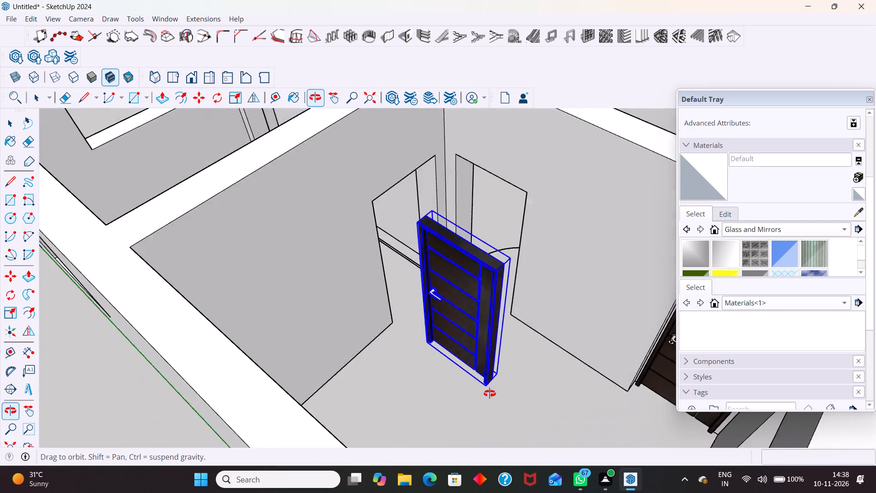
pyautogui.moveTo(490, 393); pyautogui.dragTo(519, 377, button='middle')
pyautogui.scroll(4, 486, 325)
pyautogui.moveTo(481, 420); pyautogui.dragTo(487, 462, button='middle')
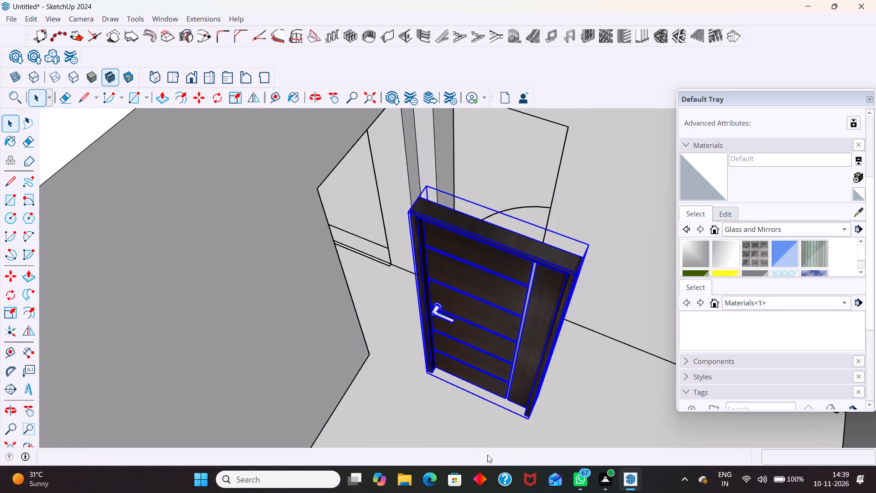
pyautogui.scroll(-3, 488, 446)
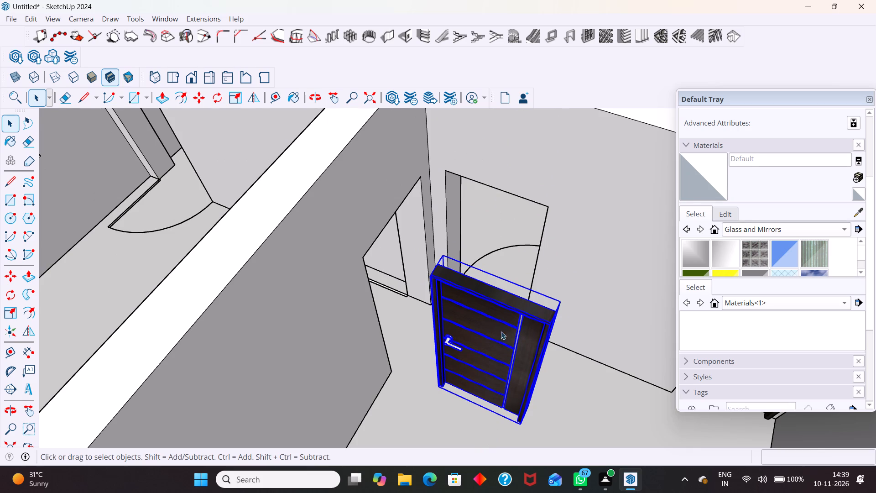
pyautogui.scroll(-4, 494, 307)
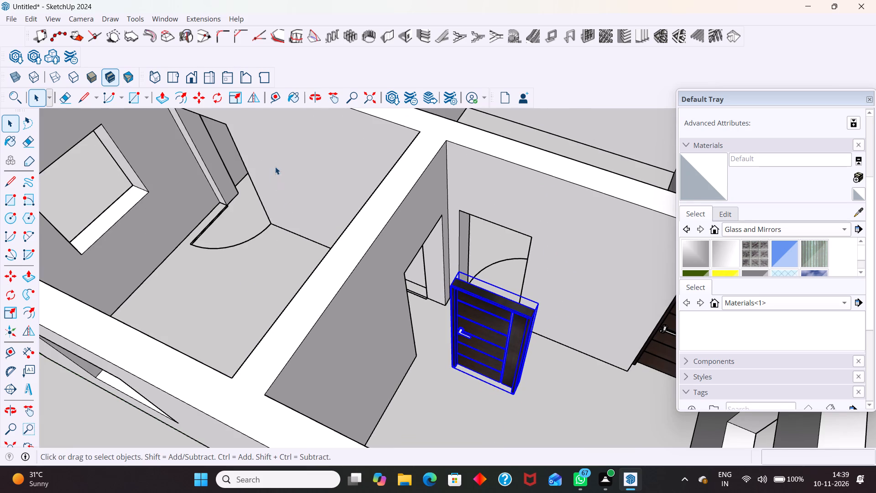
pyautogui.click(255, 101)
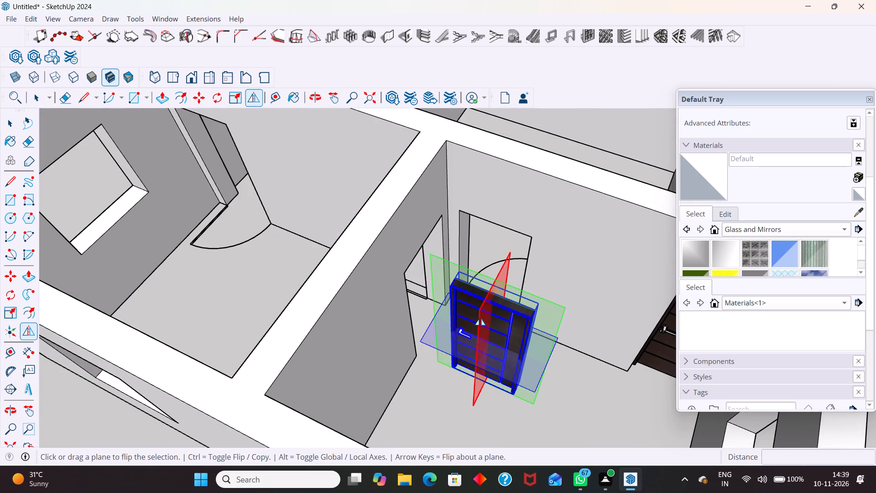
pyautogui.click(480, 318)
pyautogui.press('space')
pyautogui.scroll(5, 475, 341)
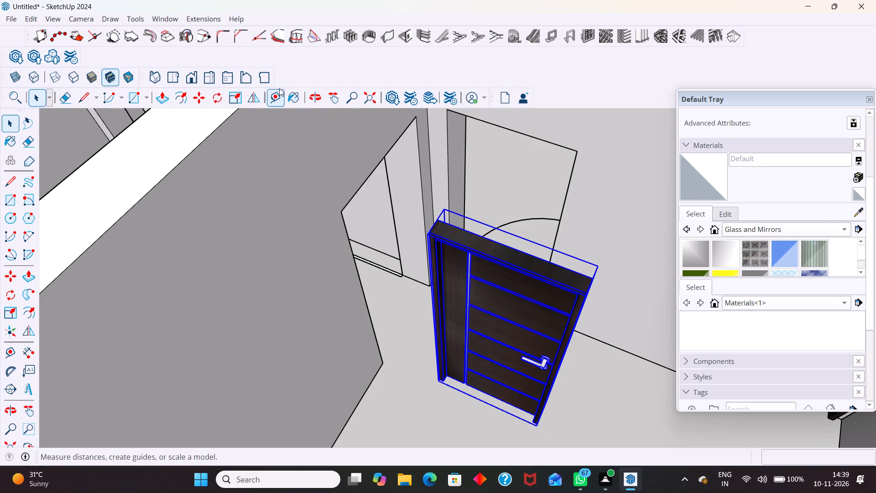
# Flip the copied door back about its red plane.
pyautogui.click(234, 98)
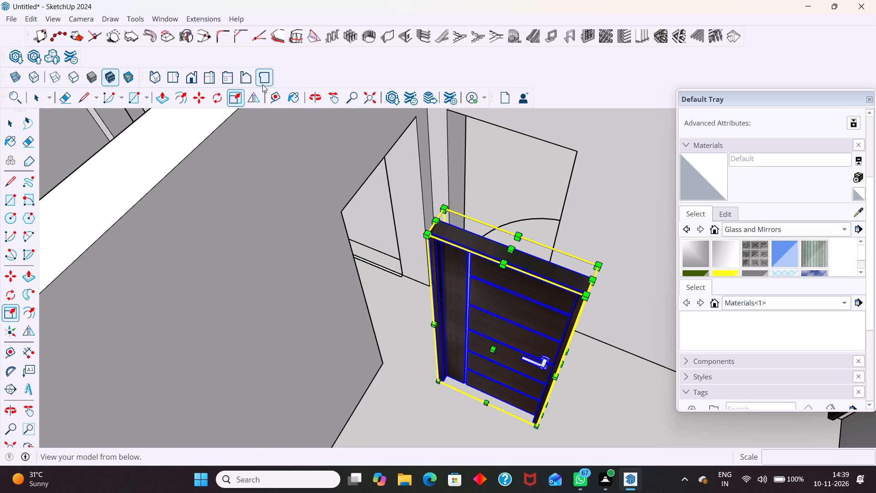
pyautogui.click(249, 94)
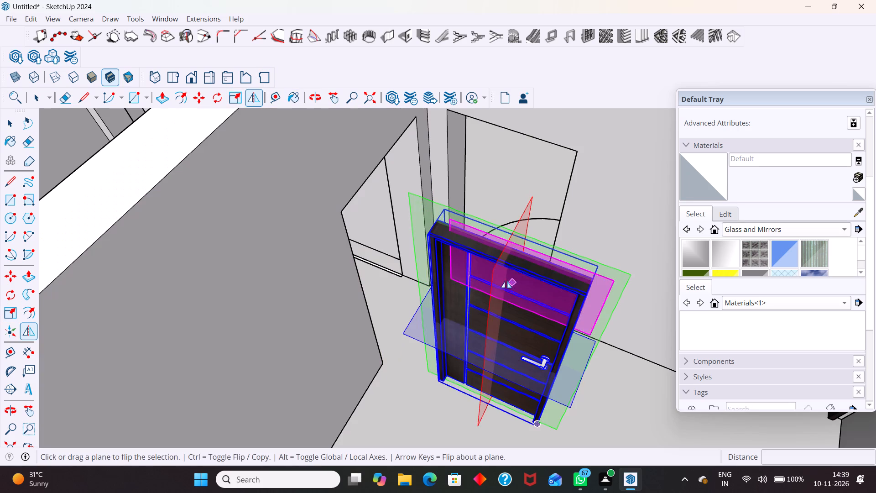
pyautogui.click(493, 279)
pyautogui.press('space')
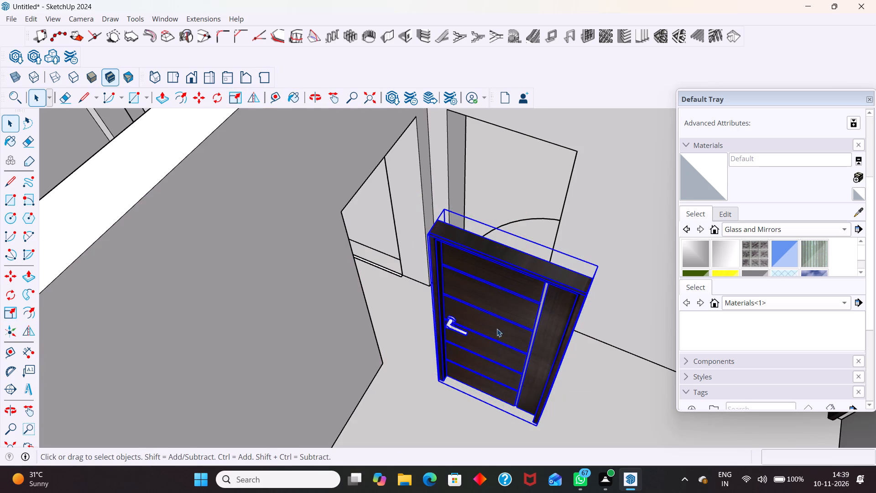
# Flip the copied door towards the interior doorway about a mirror plane offset about 425 mm.
pyautogui.scroll(-3, 496, 320)
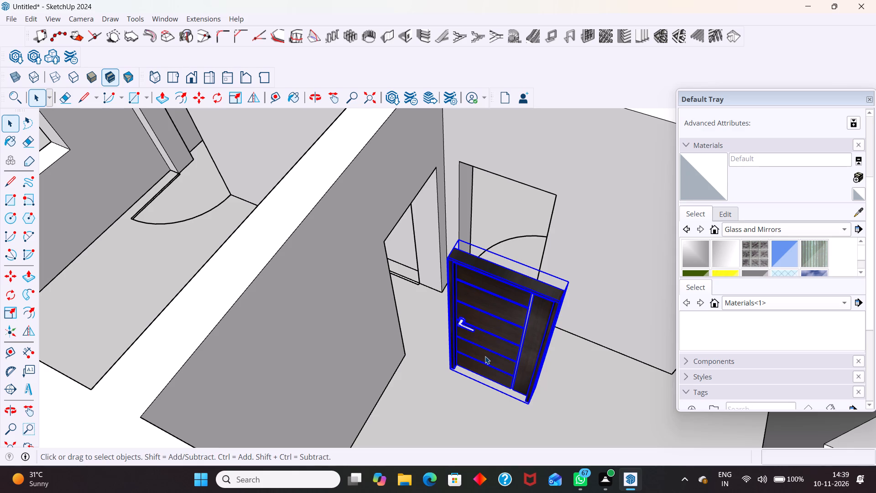
pyautogui.scroll(-4, 486, 355)
pyautogui.moveTo(518, 378); pyautogui.dragTo(516, 378, button='middle')
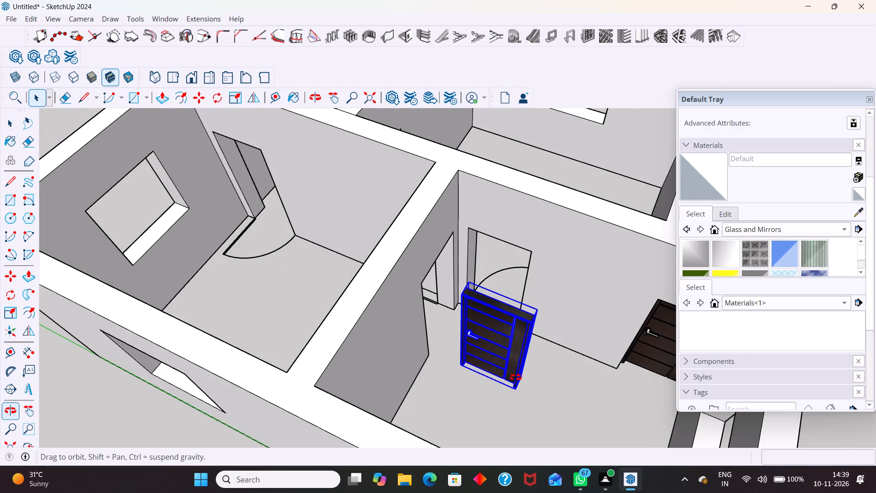
pyautogui.moveTo(516, 378); pyautogui.dragTo(401, 360, button='middle')
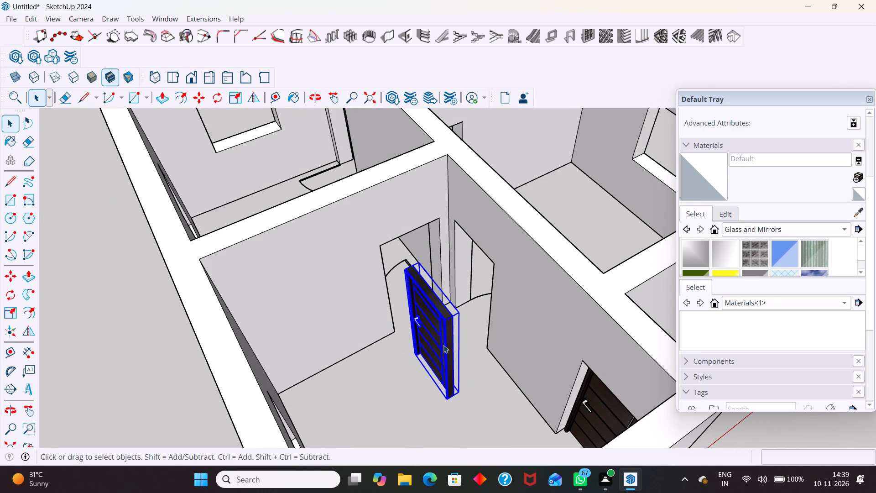
pyautogui.moveTo(496, 381); pyautogui.dragTo(462, 386, button='middle')
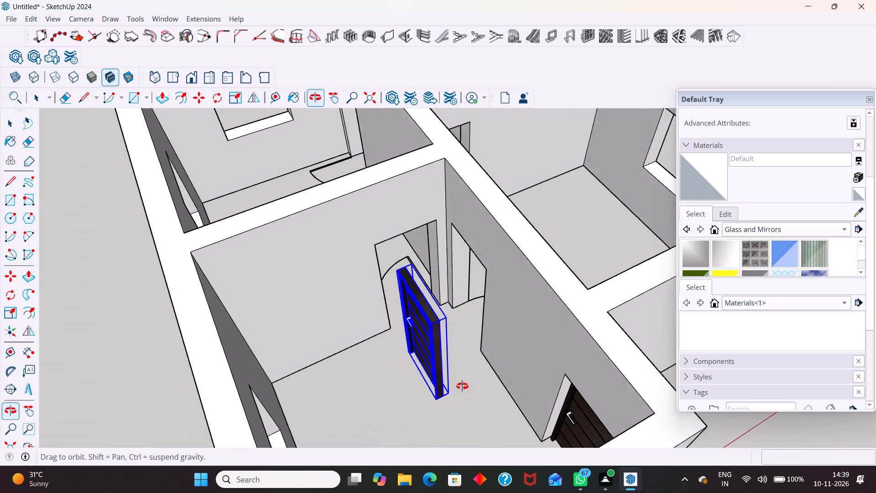
pyautogui.moveTo(462, 386); pyautogui.dragTo(352, 321, button='middle')
pyautogui.scroll(-4, 353, 303)
pyautogui.moveTo(461, 345); pyautogui.dragTo(431, 364, button='middle')
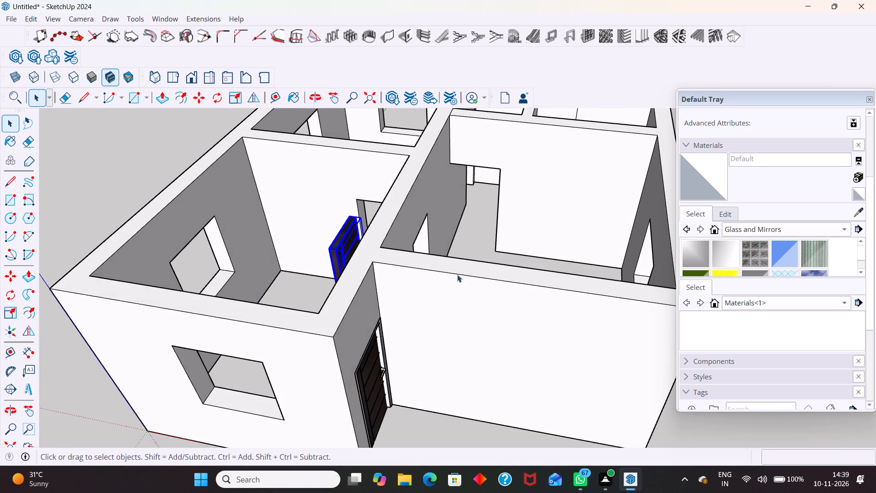
pyautogui.moveTo(457, 274); pyautogui.dragTo(452, 348, button='middle')
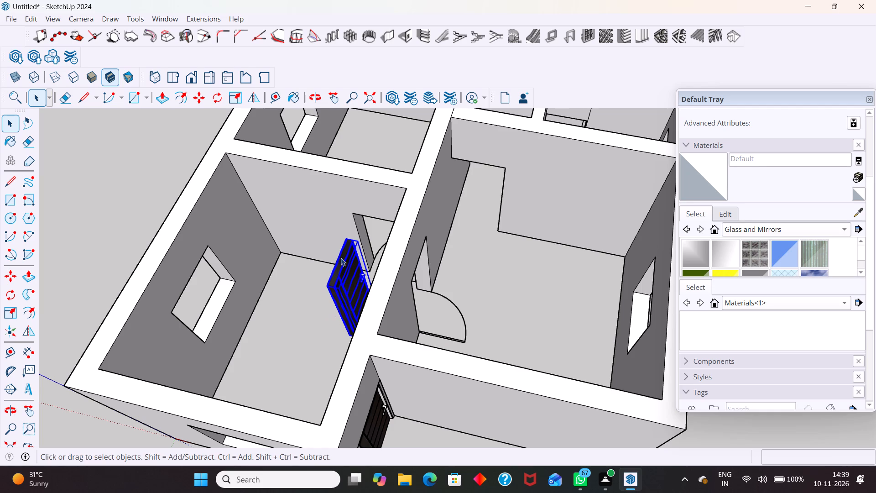
pyautogui.click(254, 100)
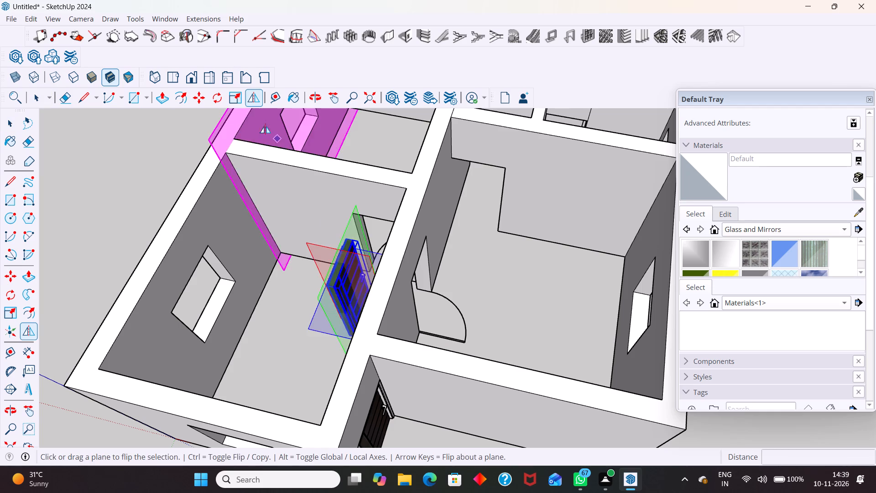
pyautogui.click(358, 253)
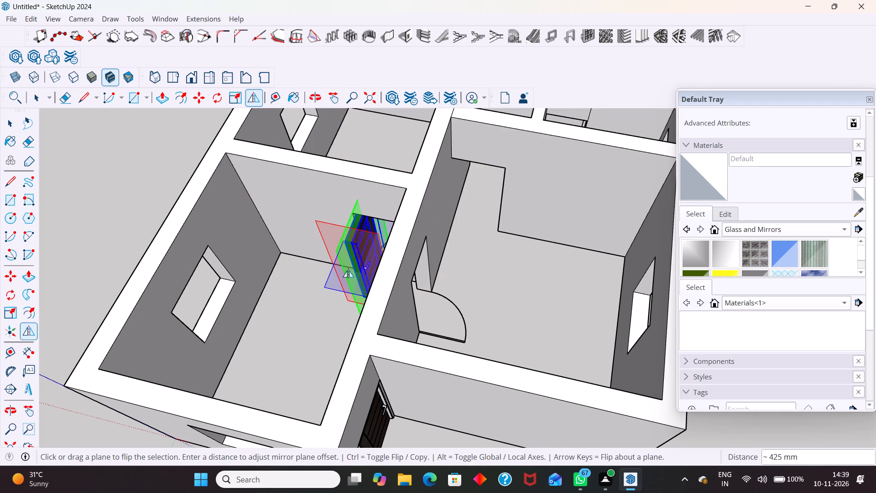
# Move the copied door by its bottom corner about 1274 mm into the interior doorway.
pyautogui.press('space')
pyautogui.scroll(3, 364, 259)
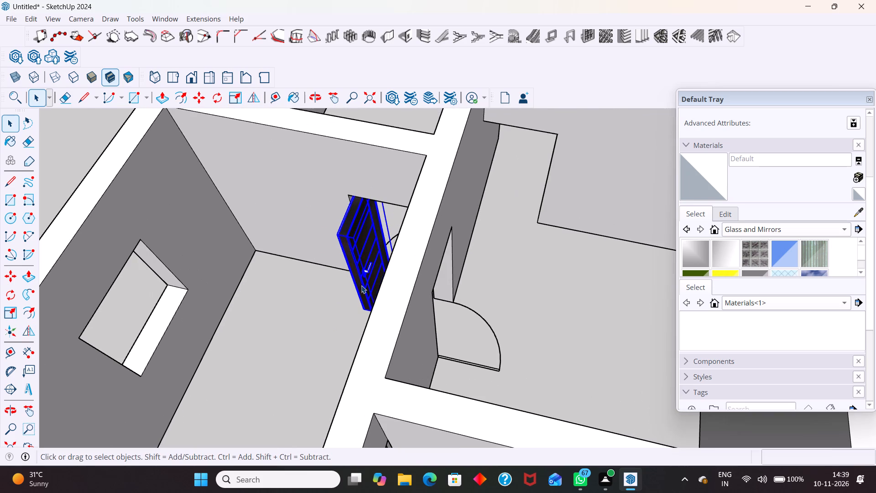
pyautogui.moveTo(345, 315); pyautogui.dragTo(556, 312, button='middle')
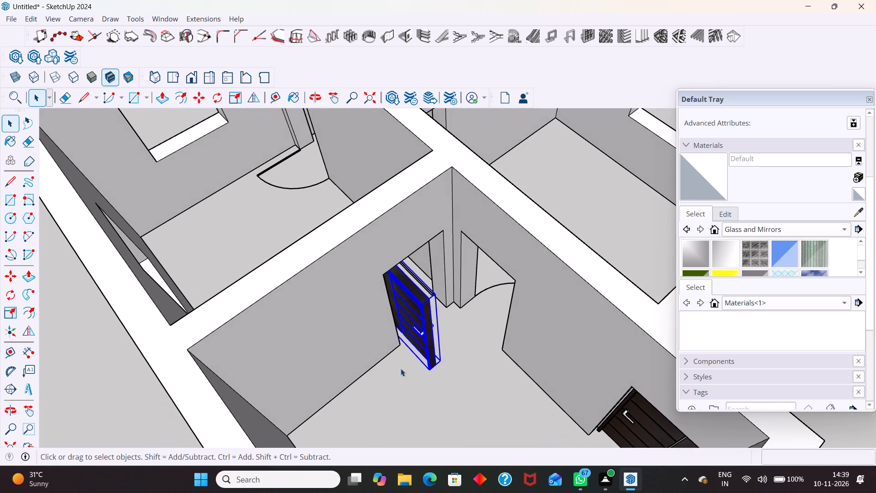
pyautogui.moveTo(402, 319); pyautogui.dragTo(449, 320, button='middle')
pyautogui.moveTo(438, 361); pyautogui.dragTo(501, 344, button='middle')
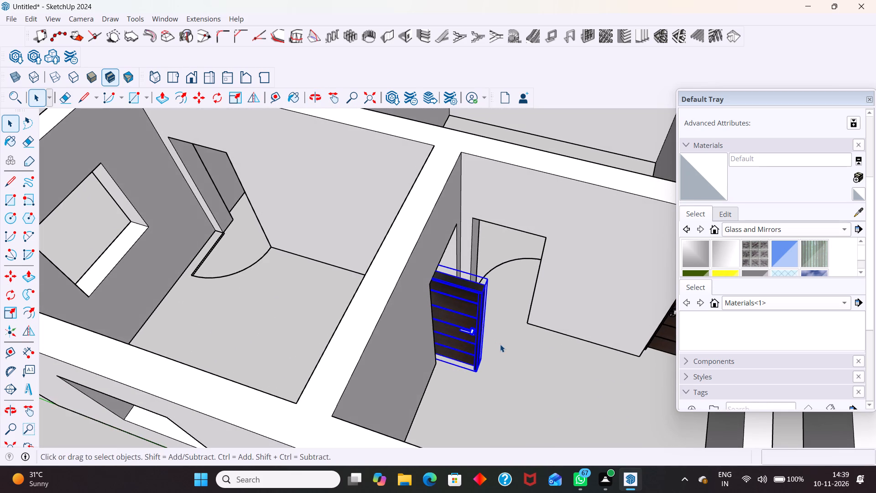
pyautogui.press('m')
pyautogui.scroll(16, 491, 370)
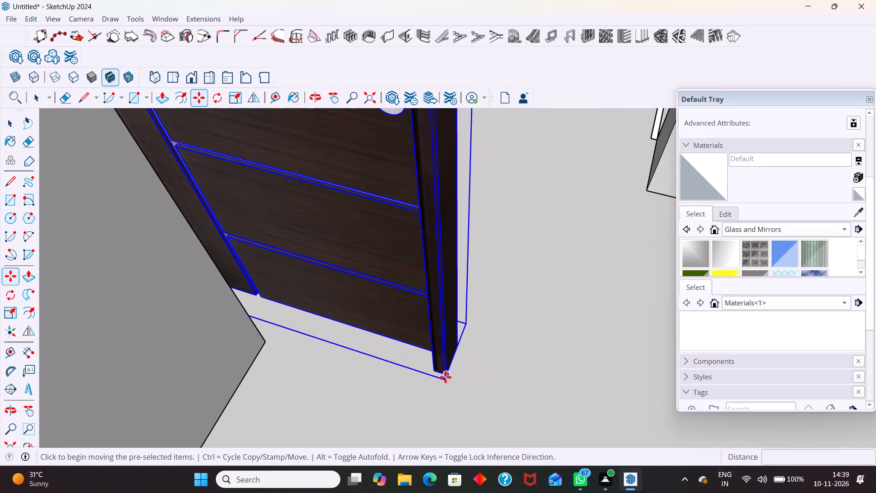
pyautogui.moveTo(461, 354); pyautogui.dragTo(492, 317)
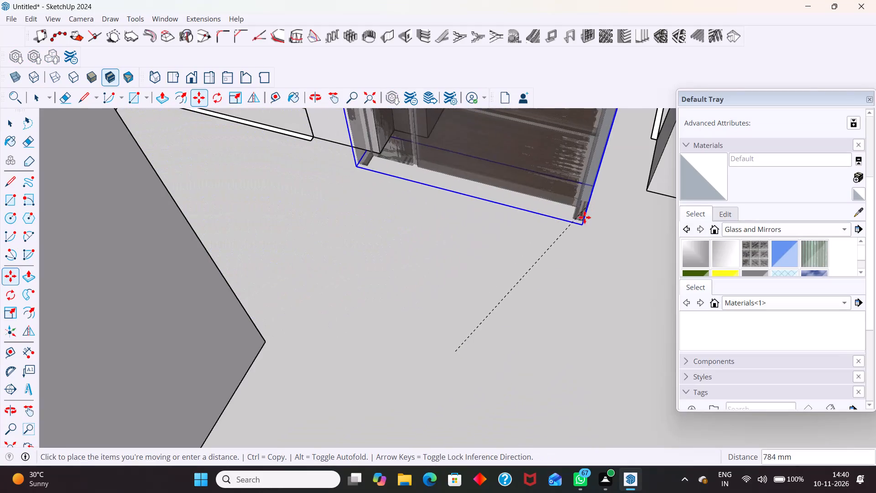
pyautogui.scroll(-6, 581, 228)
pyautogui.click(625, 185)
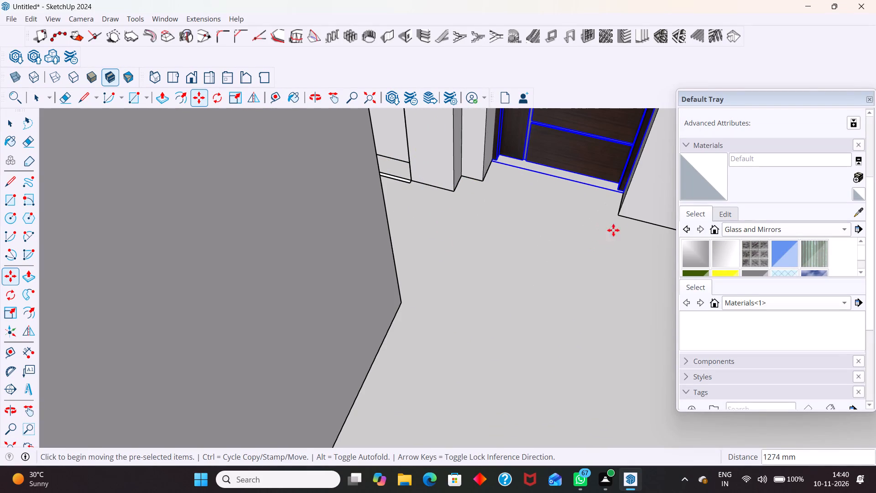
pyautogui.press('space')
# Move the copied door about 67 mm by its bottom corner to seat it against the interior doorway's side jamb.
pyautogui.scroll(10, 629, 163)
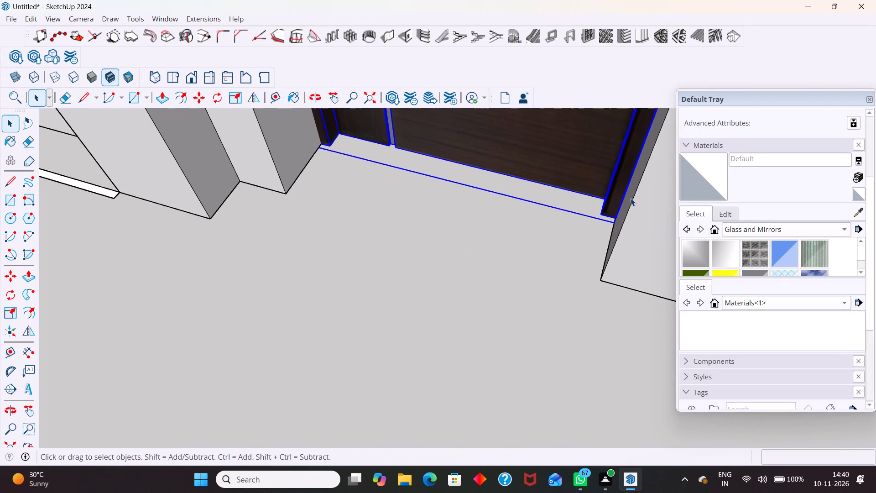
pyautogui.press('m')
pyautogui.scroll(4, 619, 218)
pyautogui.click(614, 218)
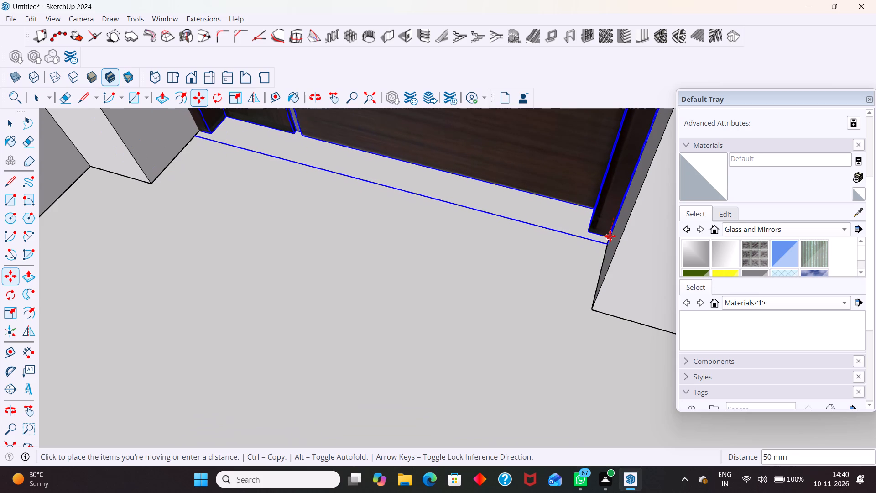
pyautogui.scroll(11, 610, 236)
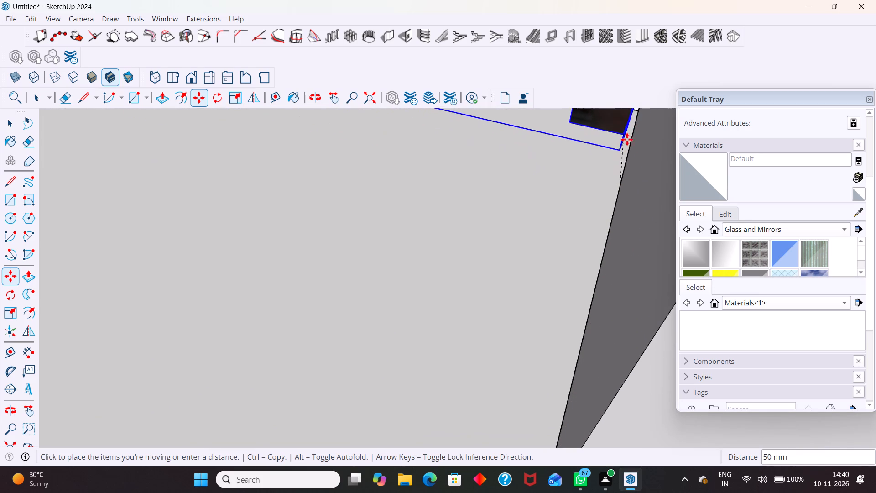
pyautogui.scroll(-9, 560, 268)
pyautogui.scroll(6, 588, 179)
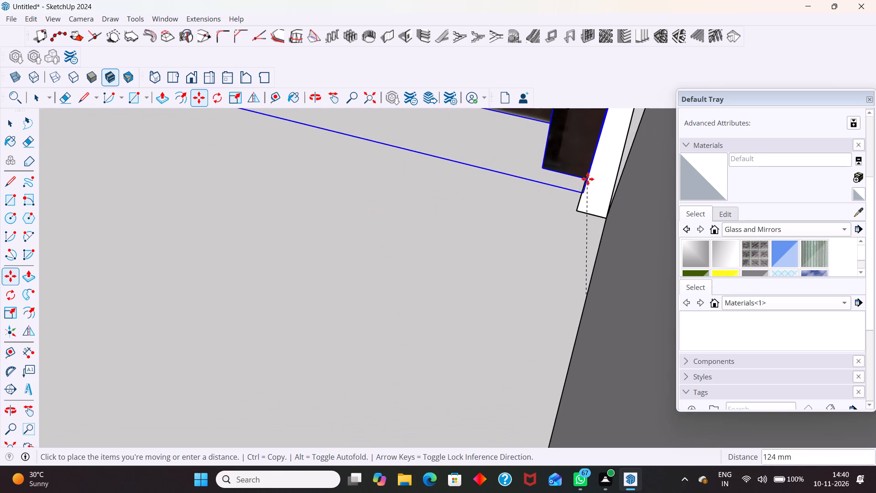
pyautogui.moveTo(593, 204); pyautogui.dragTo(625, 212, button='middle')
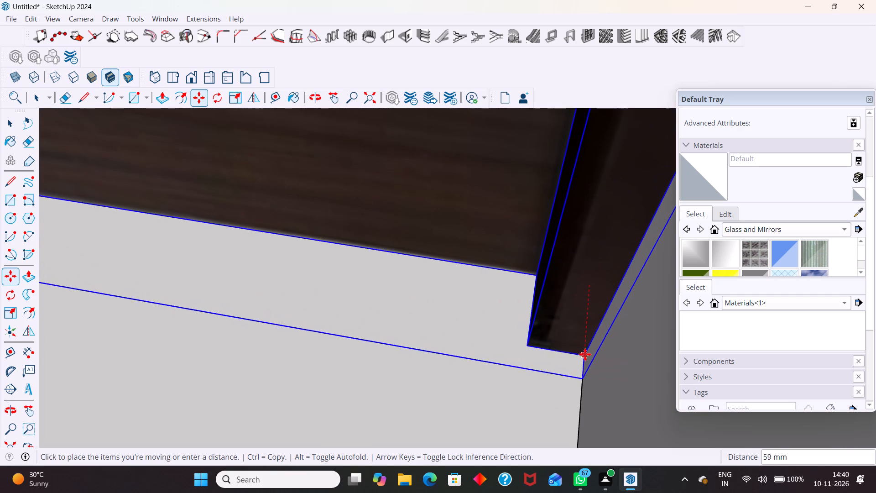
pyautogui.scroll(-5, 585, 354)
pyautogui.scroll(-4, 557, 294)
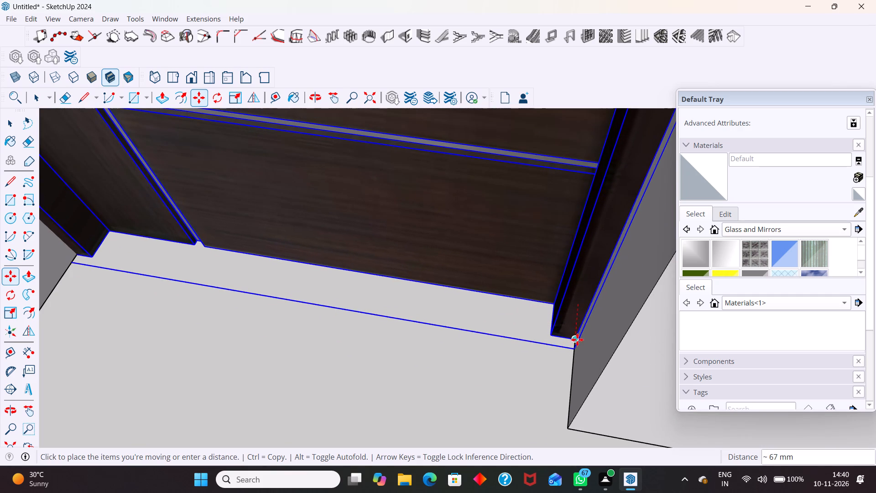
pyautogui.click(577, 340)
pyautogui.press('space')
pyautogui.scroll(-20, 552, 356)
pyautogui.scroll(-3, 552, 356)
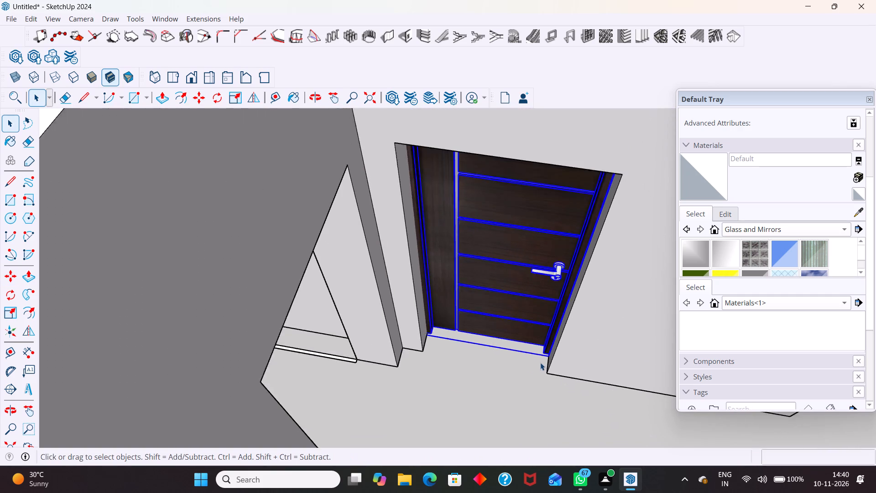
pyautogui.moveTo(497, 320); pyautogui.dragTo(497, 243, button='middle')
pyautogui.scroll(-5, 472, 358)
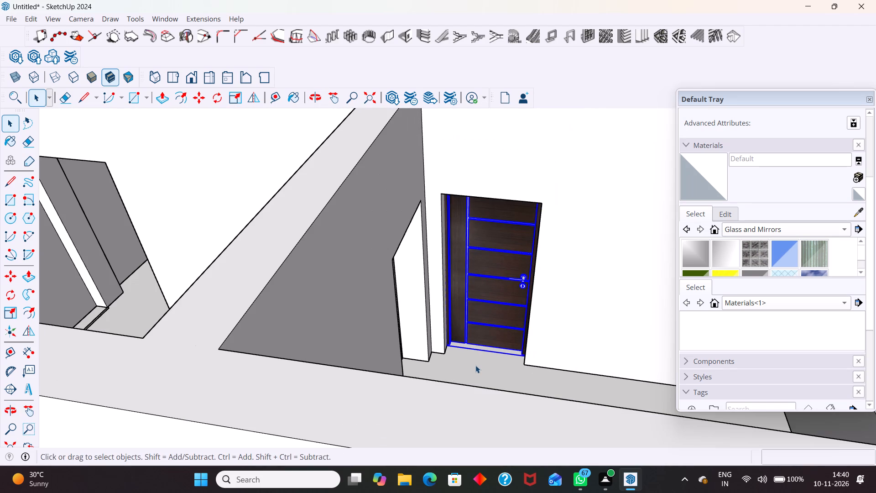
pyautogui.press('space')
pyautogui.click(475, 363)
# Delete the white frame surrounding the dark wooden door in the entrance doorway.
pyautogui.moveTo(541, 354); pyautogui.dragTo(473, 320, button='middle')
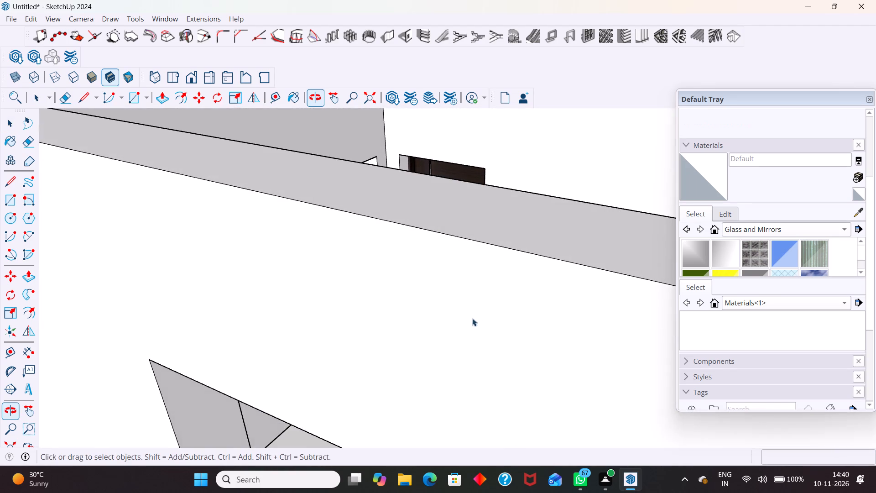
pyautogui.scroll(-5, 460, 320)
pyautogui.moveTo(482, 308); pyautogui.dragTo(412, 394, button='middle')
pyautogui.scroll(-5, 366, 294)
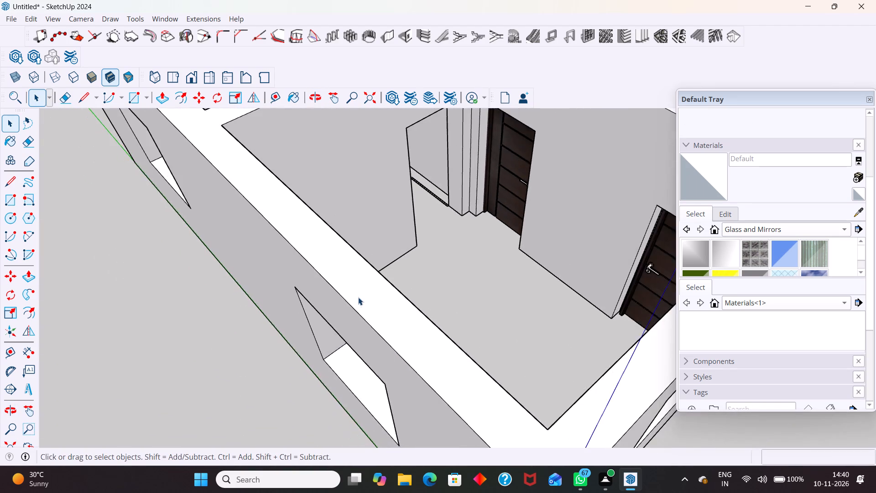
pyautogui.scroll(-10, 358, 297)
pyautogui.moveTo(569, 371); pyautogui.dragTo(248, 292, button='middle')
pyautogui.scroll(5, 359, 225)
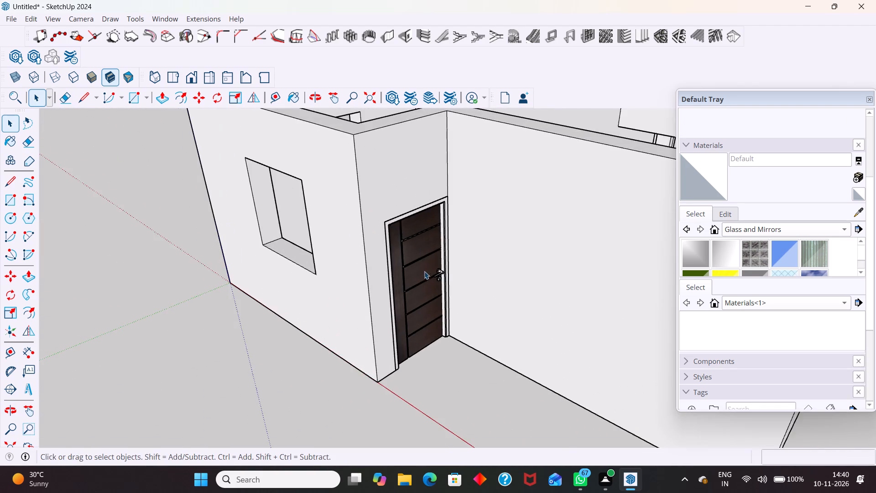
pyautogui.scroll(1, 426, 273)
pyautogui.moveTo(425, 279); pyautogui.dragTo(341, 264, button='middle')
pyautogui.scroll(8, 318, 304)
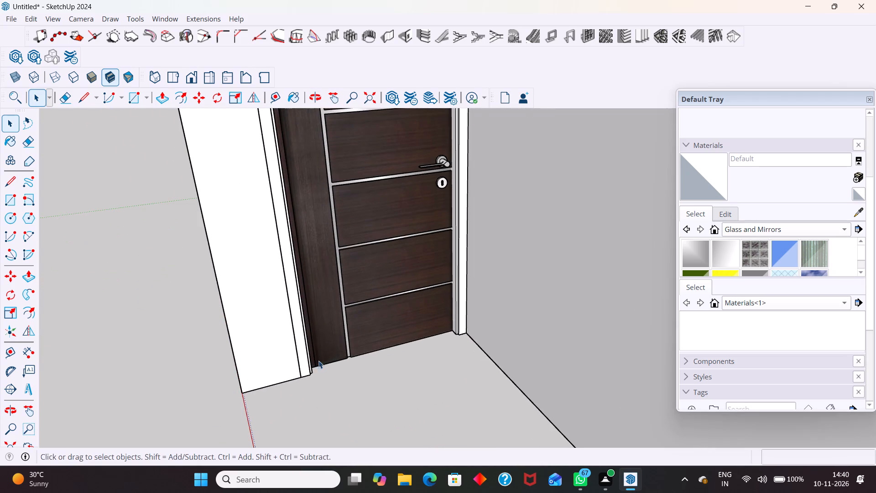
pyautogui.moveTo(316, 364); pyautogui.dragTo(286, 373, button='middle')
pyautogui.scroll(16, 281, 372)
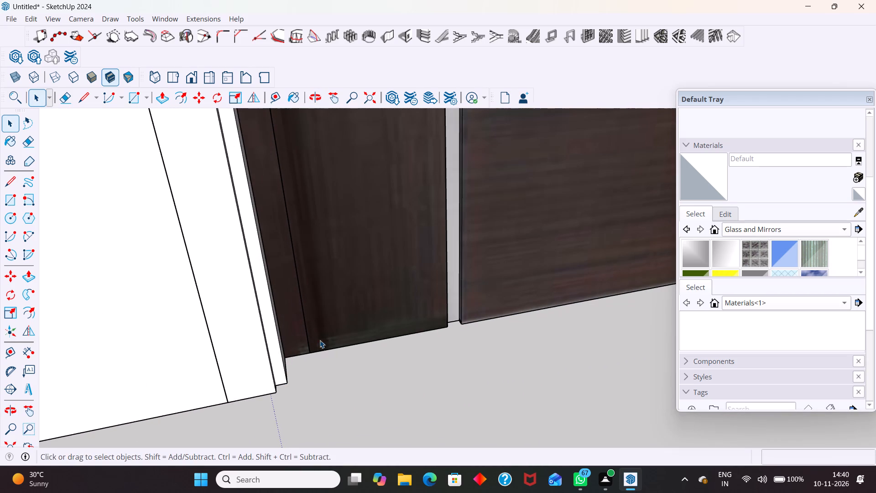
pyautogui.moveTo(323, 348); pyautogui.dragTo(350, 231, button='middle')
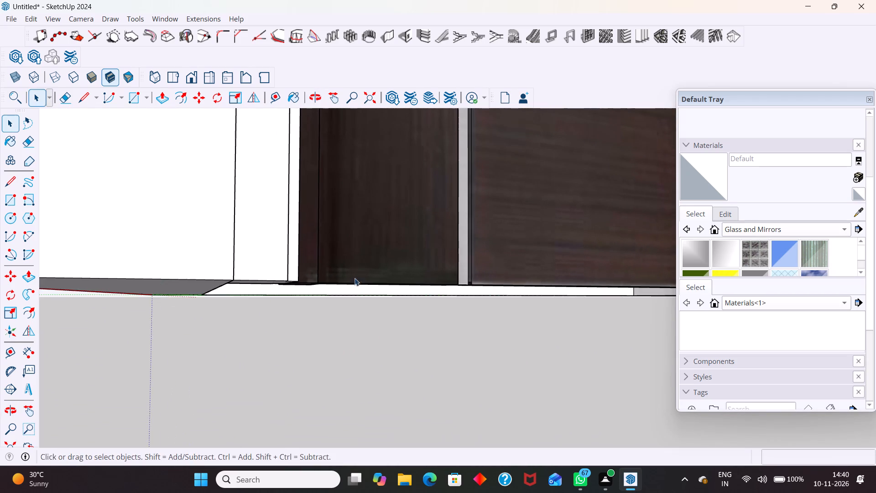
pyautogui.moveTo(354, 268); pyautogui.dragTo(359, 163, button='middle')
pyautogui.scroll(3, 348, 208)
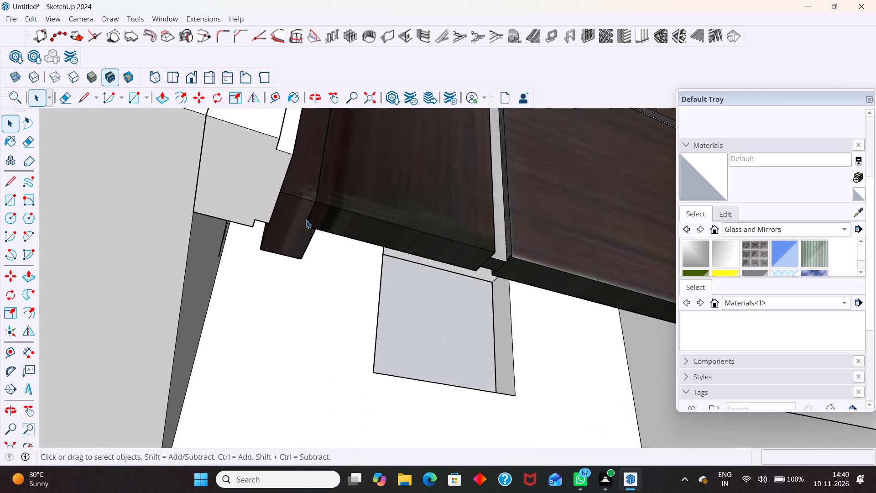
pyautogui.moveTo(314, 196); pyautogui.dragTo(326, 174, button='middle')
pyautogui.scroll(-5, 322, 202)
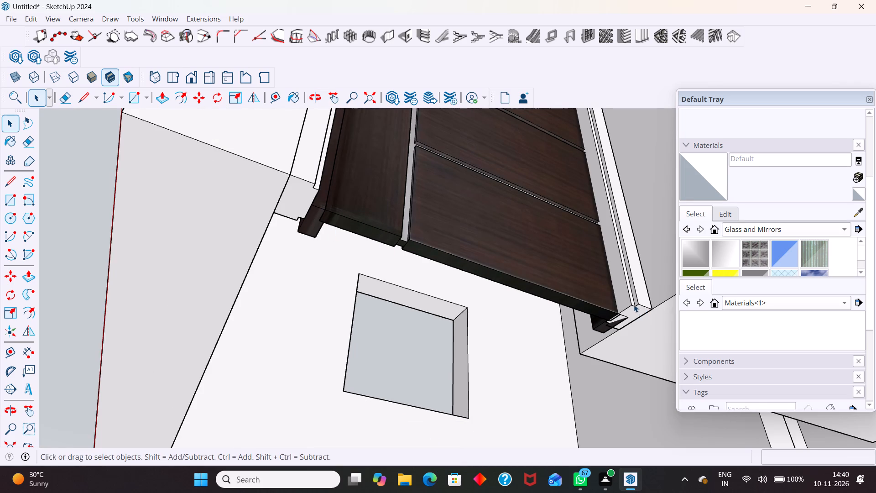
pyautogui.moveTo(631, 302); pyautogui.dragTo(595, 242, button='middle')
pyautogui.scroll(4, 656, 258)
pyautogui.moveTo(580, 267); pyautogui.dragTo(580, 268, button='middle')
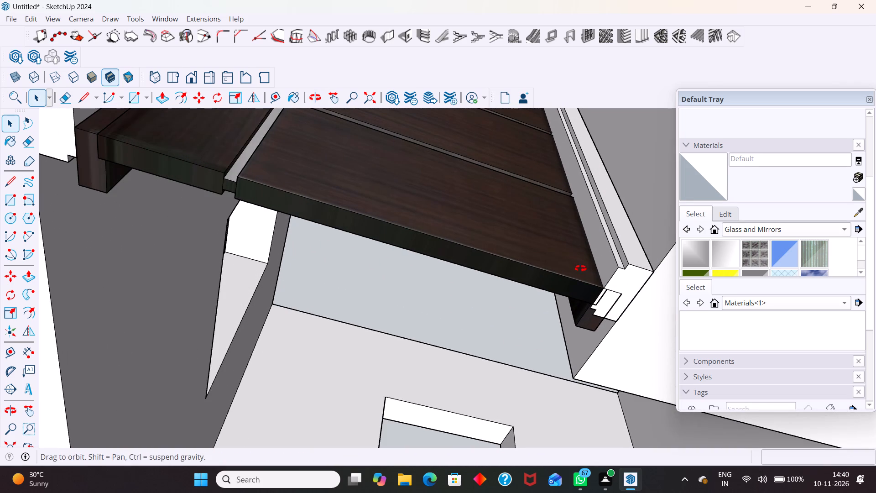
pyautogui.moveTo(580, 268); pyautogui.dragTo(511, 367, button='middle')
pyautogui.click(619, 233)
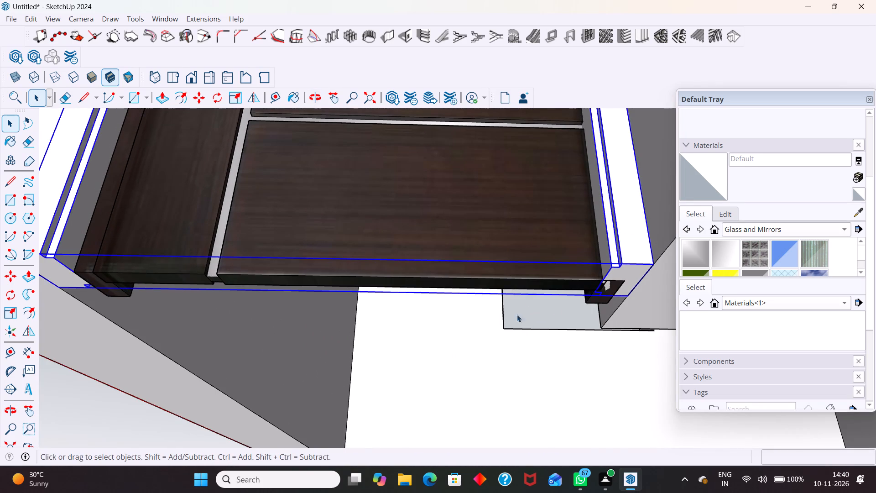
pyautogui.scroll(-8, 511, 327)
pyautogui.press('Delete')
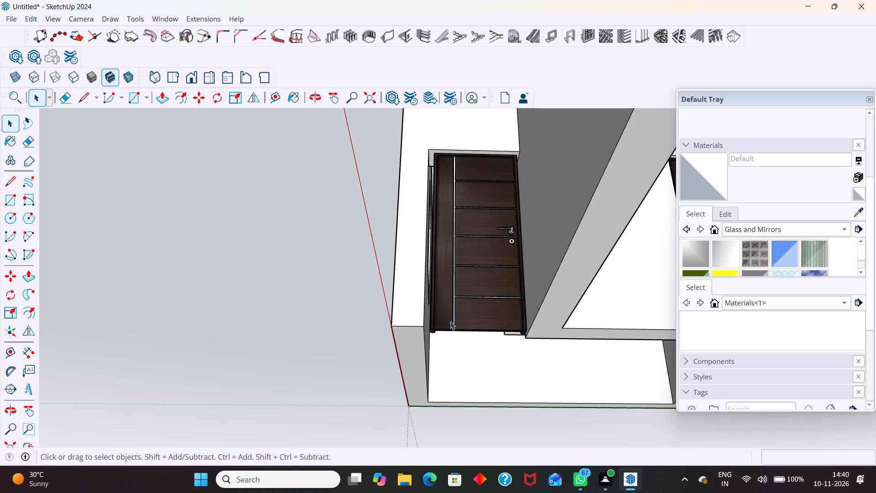
# Scale the entrance door's width by about 1.07 along the red axis to reach the edge of its opening.
pyautogui.scroll(5, 450, 321)
pyautogui.moveTo(441, 319); pyautogui.dragTo(414, 367, button='middle')
pyautogui.scroll(-3, 440, 359)
pyautogui.moveTo(508, 241); pyautogui.dragTo(489, 304, button='middle')
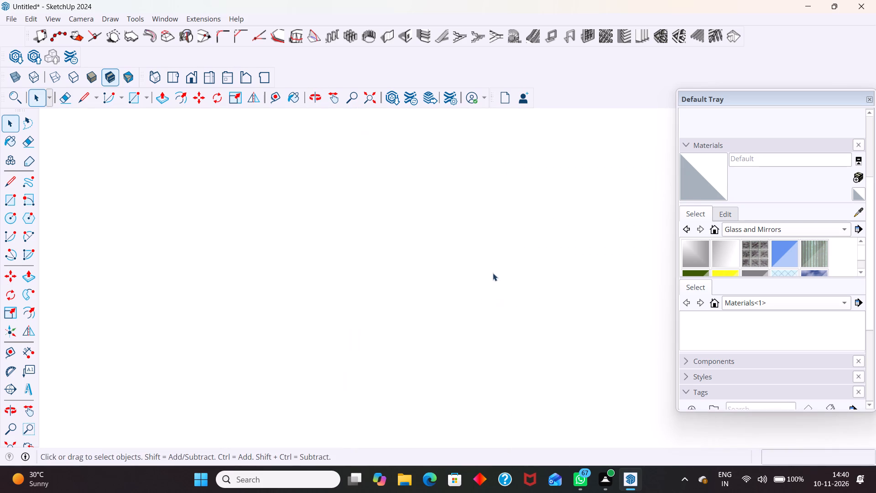
pyautogui.scroll(-6, 543, 246)
pyautogui.scroll(-11, 420, 220)
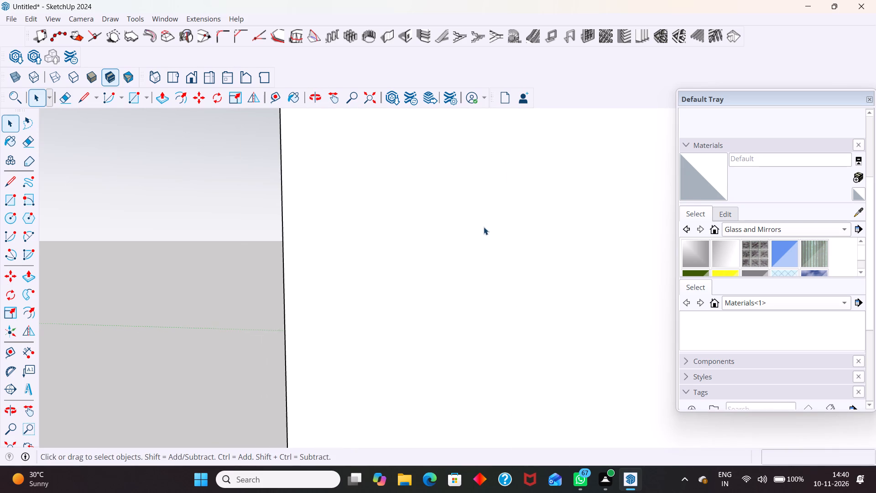
pyautogui.scroll(-2, 484, 227)
pyautogui.moveTo(334, 253); pyautogui.dragTo(504, 279, button='middle')
pyautogui.scroll(-5, 512, 267)
pyautogui.click(143, 188)
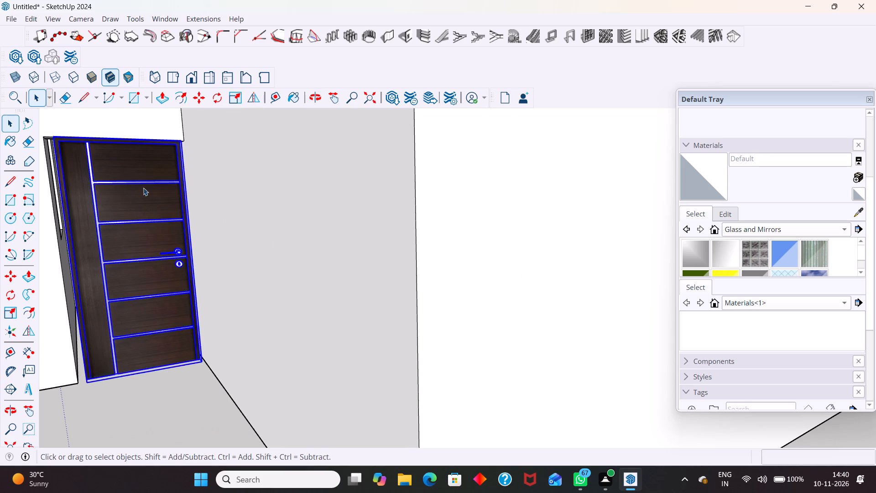
pyautogui.scroll(-4, 382, 268)
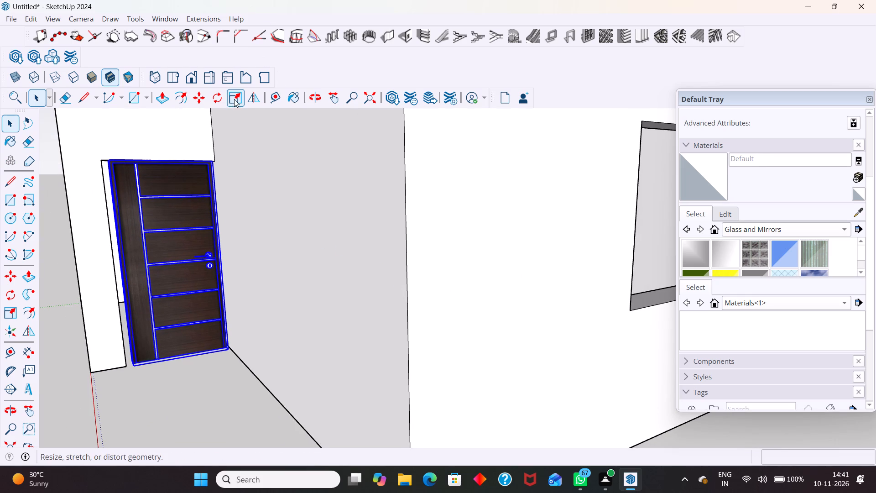
pyautogui.click(234, 99)
pyautogui.scroll(5, 99, 261)
pyautogui.moveTo(121, 284); pyautogui.dragTo(154, 296, button='middle')
pyautogui.scroll(3, 152, 297)
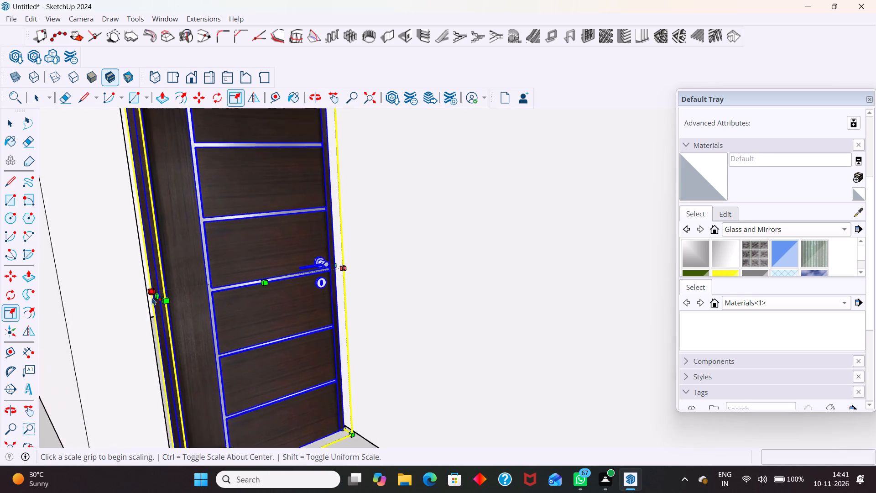
pyautogui.scroll(2, 152, 297)
pyautogui.moveTo(156, 296); pyautogui.dragTo(148, 299)
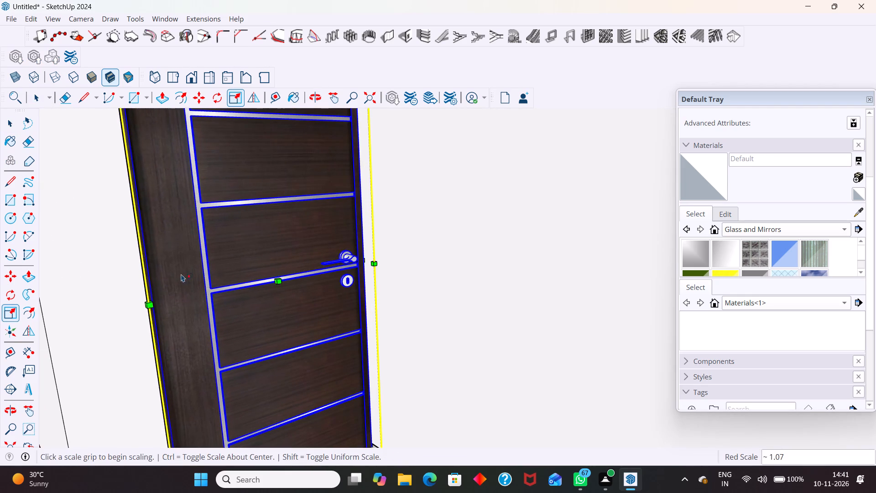
pyautogui.scroll(-6, 182, 274)
pyautogui.moveTo(256, 314); pyautogui.dragTo(242, 322, button='middle')
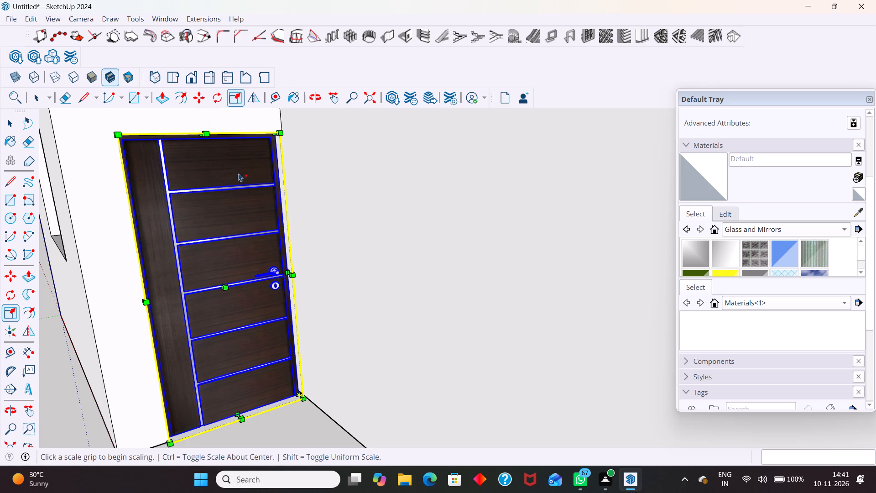
pyautogui.press('space')
pyautogui.click(401, 227)
# Examine the resized entrance door in its opening from several angles outside the house.
pyautogui.moveTo(323, 241); pyautogui.dragTo(306, 283, button='middle')
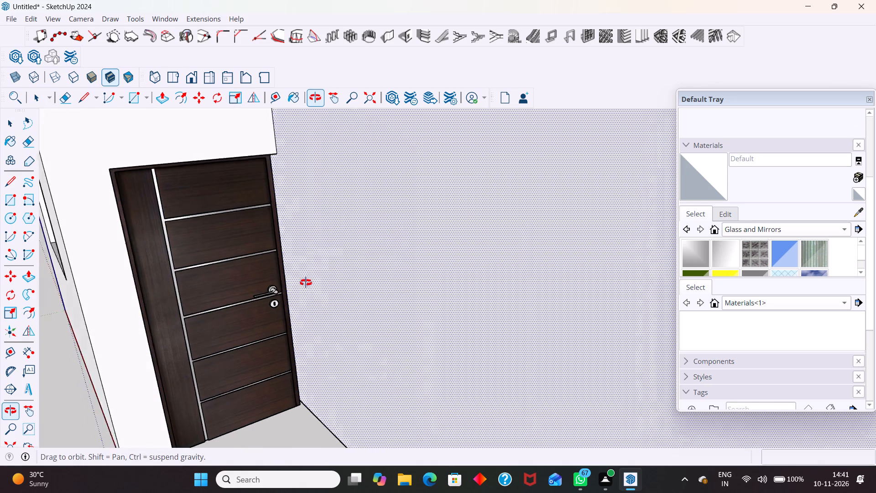
pyautogui.moveTo(306, 283); pyautogui.dragTo(290, 295, button='middle')
pyautogui.scroll(-5, 282, 239)
pyautogui.scroll(-4, 276, 201)
pyautogui.moveTo(283, 241); pyautogui.dragTo(309, 131, button='middle')
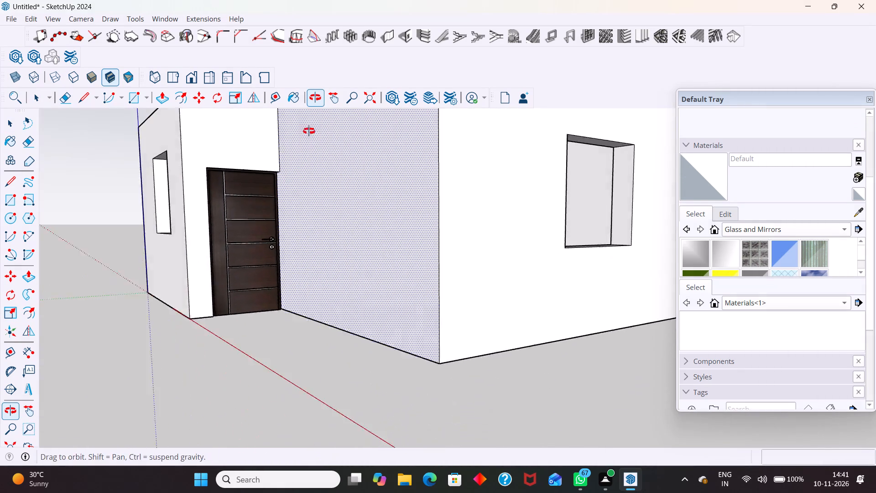
pyautogui.moveTo(309, 131); pyautogui.dragTo(311, 125, button='middle')
pyautogui.moveTo(281, 200); pyautogui.dragTo(236, 180, button='middle')
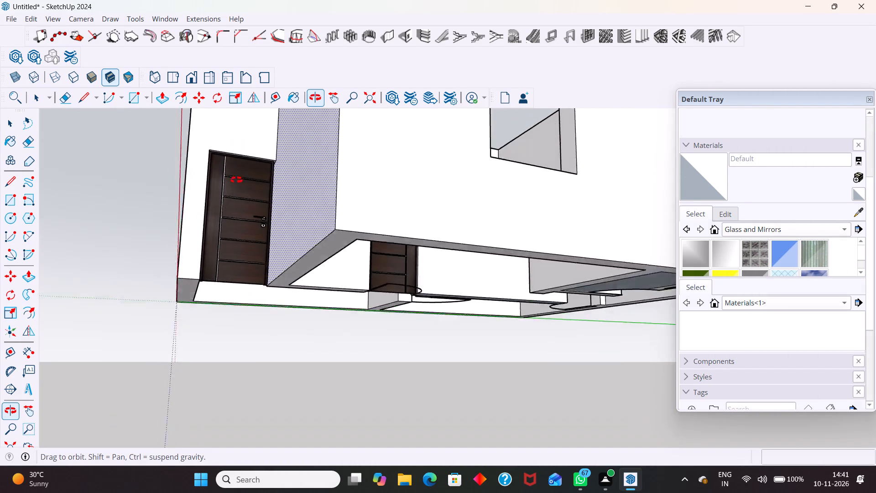
pyautogui.moveTo(236, 180); pyautogui.dragTo(221, 227, button='middle')
pyautogui.moveTo(264, 255); pyautogui.dragTo(273, 319, button='middle')
# Erase the door-swing arc and the thin door-leaf outline from the floor in front of the fitted interior door.
pyautogui.scroll(-3, 382, 232)
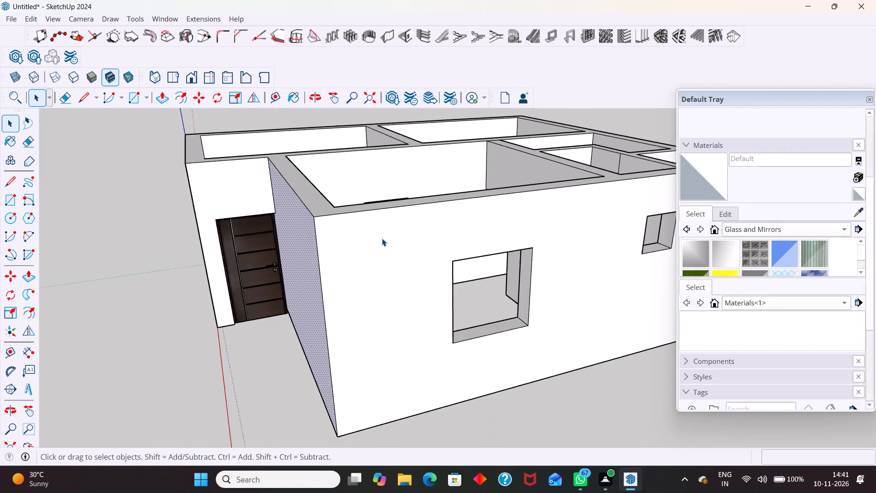
pyautogui.scroll(-2, 382, 238)
pyautogui.moveTo(375, 250); pyautogui.dragTo(265, 337, button='middle')
pyautogui.moveTo(458, 237); pyautogui.dragTo(457, 247, button='middle')
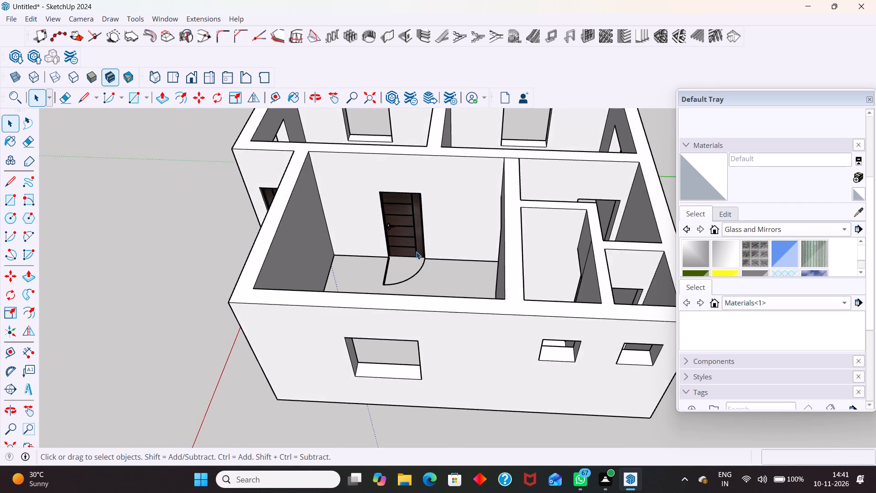
pyautogui.scroll(9, 416, 251)
pyautogui.click(348, 294)
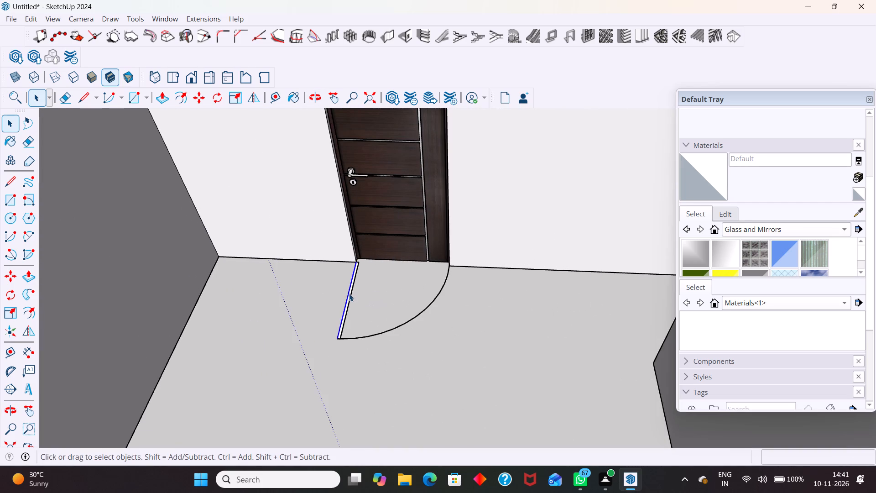
pyautogui.tripleClick(349, 294)
pyautogui.click(442, 304)
pyautogui.click(443, 288)
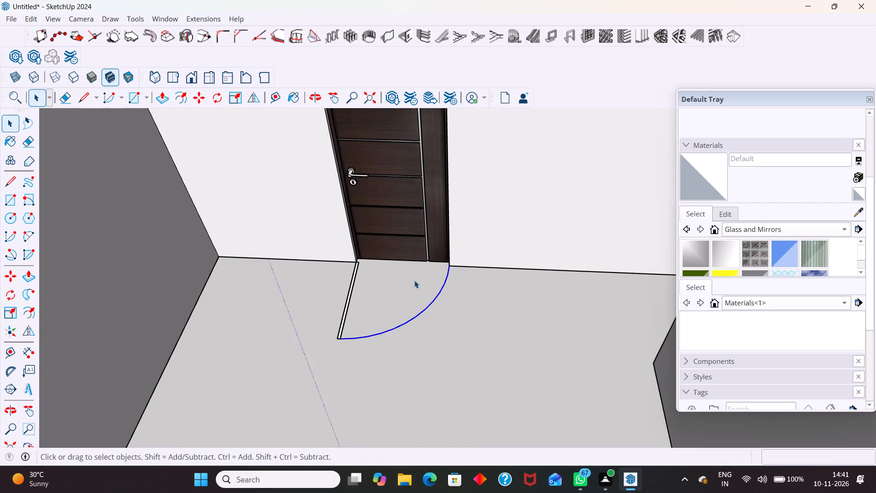
pyautogui.press('Delete')
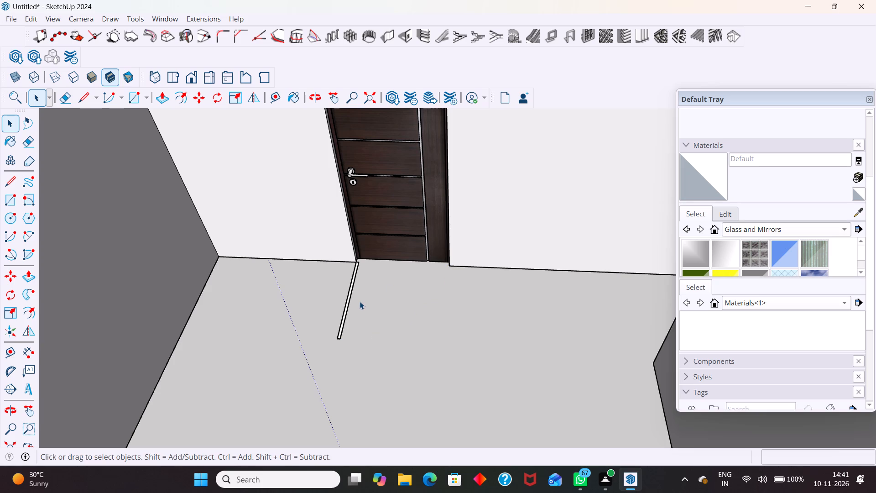
pyautogui.press('e')
pyautogui.moveTo(360, 302); pyautogui.dragTo(334, 309)
pyautogui.moveTo(347, 322); pyautogui.dragTo(325, 351)
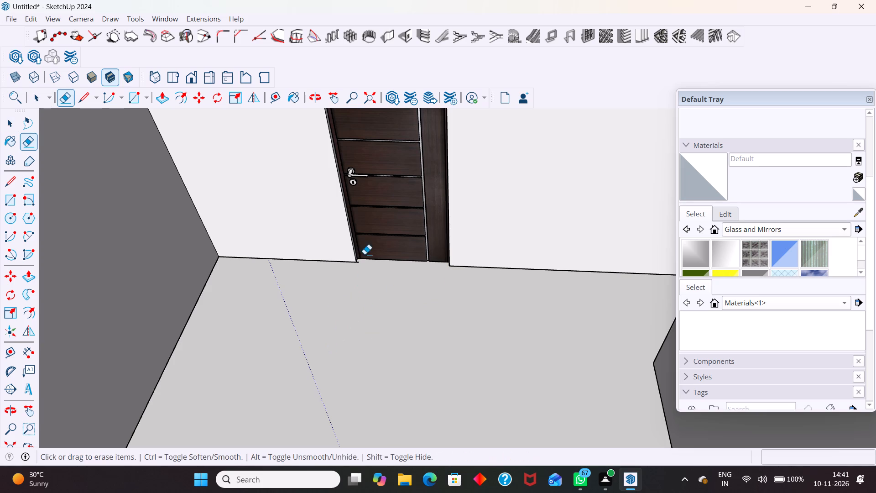
pyautogui.scroll(9, 367, 224)
pyautogui.moveTo(360, 287); pyautogui.dragTo(356, 298)
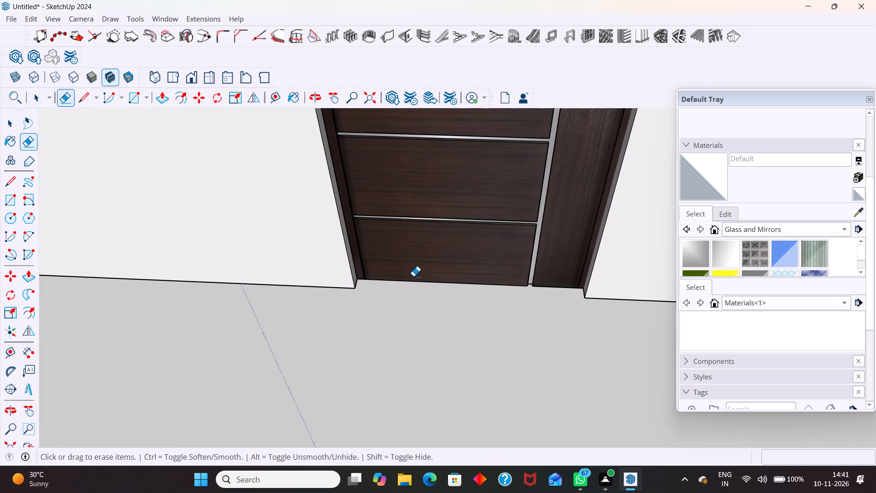
pyautogui.press('space')
# Copy the fitted interior door 990 mm out of its doorway, placing it near the adjacent empty doorway at the room's corner.
pyautogui.scroll(-12, 430, 292)
pyautogui.scroll(-12, 470, 273)
pyautogui.moveTo(399, 293); pyautogui.dragTo(400, 293, button='middle')
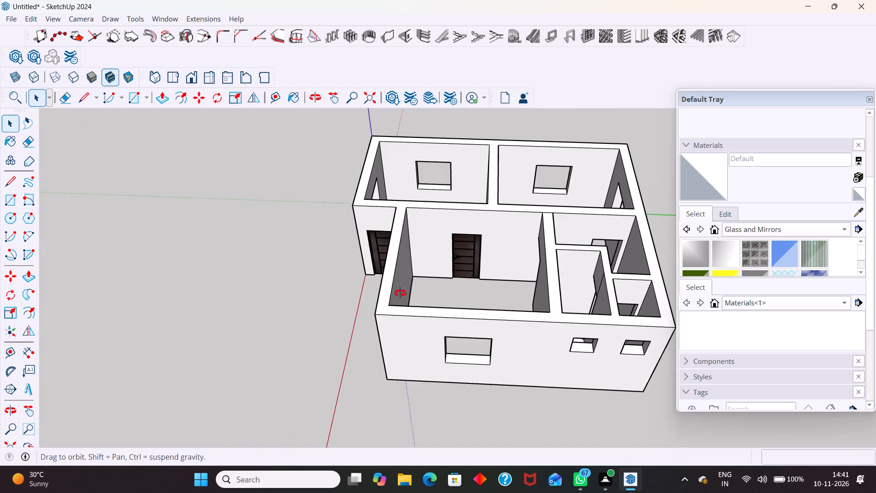
pyautogui.moveTo(400, 293); pyautogui.dragTo(541, 269, button='middle')
pyautogui.moveTo(372, 308); pyautogui.dragTo(495, 262, button='middle')
pyautogui.moveTo(330, 270); pyautogui.dragTo(538, 298, button='middle')
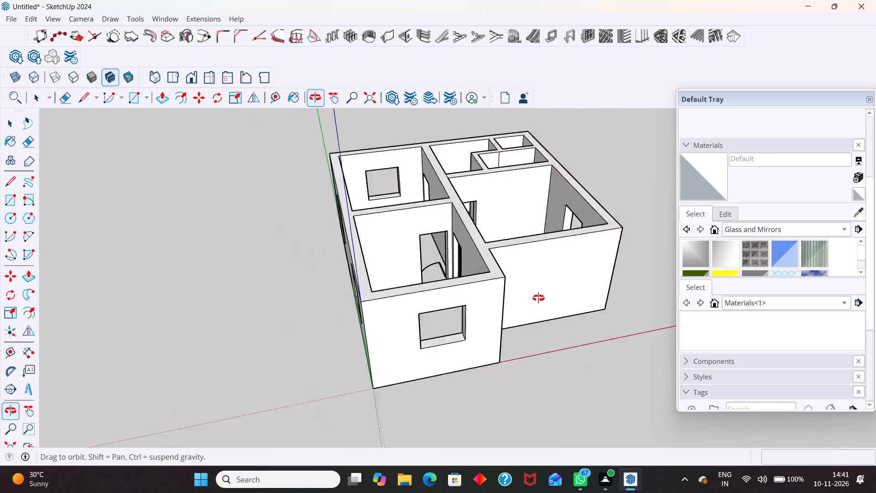
pyautogui.moveTo(538, 298); pyautogui.dragTo(595, 287, button='middle')
pyautogui.scroll(10, 483, 241)
pyautogui.moveTo(448, 299); pyautogui.dragTo(435, 338, button='middle')
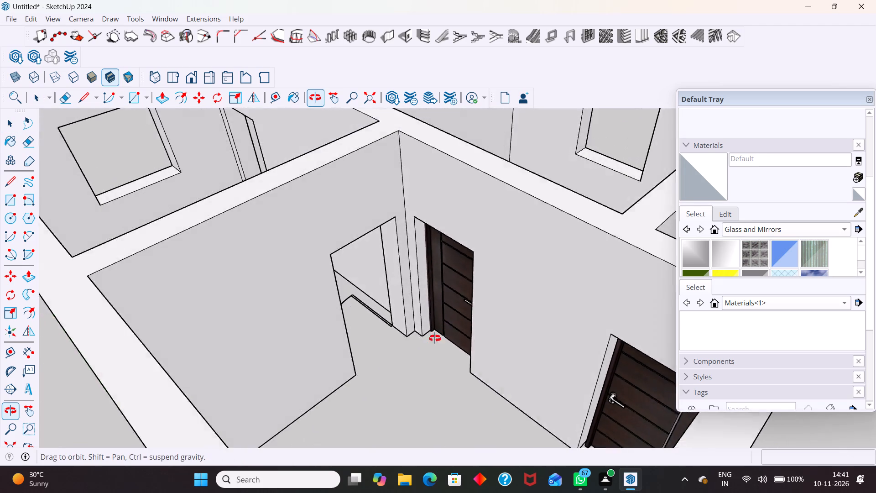
pyautogui.moveTo(435, 338); pyautogui.dragTo(340, 341, button='middle')
pyautogui.scroll(2, 339, 287)
pyautogui.scroll(-4, 372, 299)
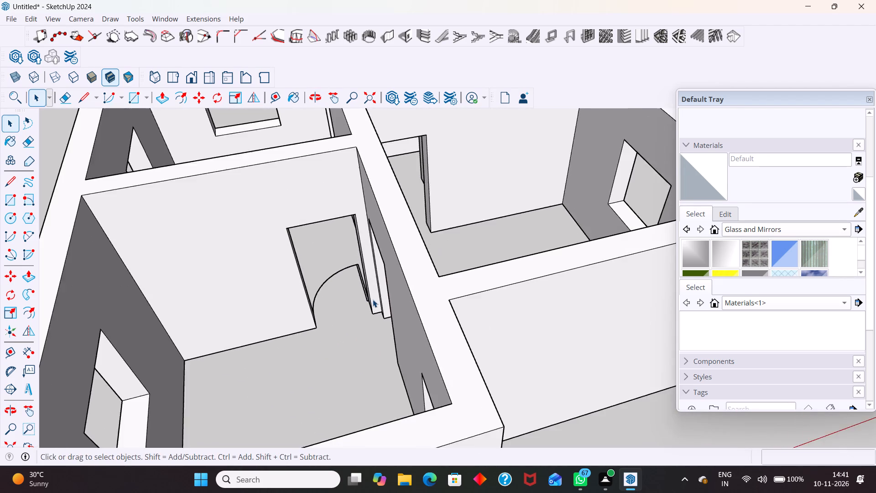
pyautogui.moveTo(386, 306); pyautogui.dragTo(494, 267, button='middle')
pyautogui.click(439, 266)
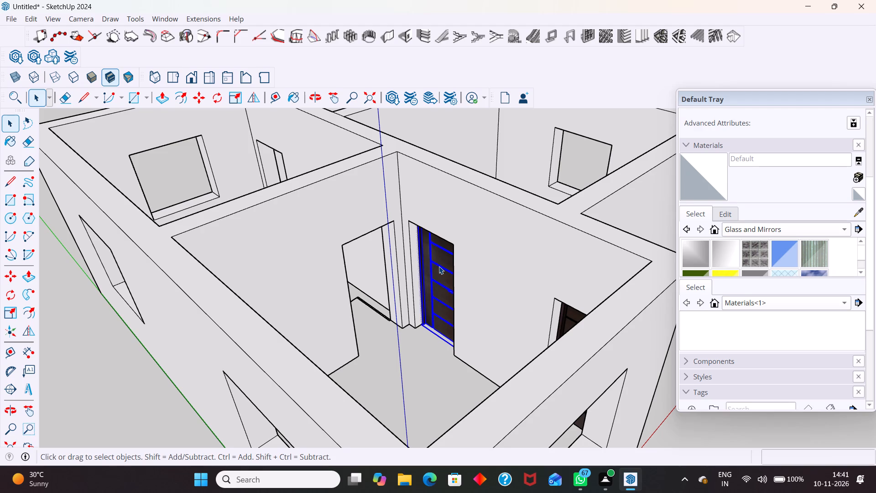
pyautogui.press('m')
pyautogui.scroll(3, 435, 273)
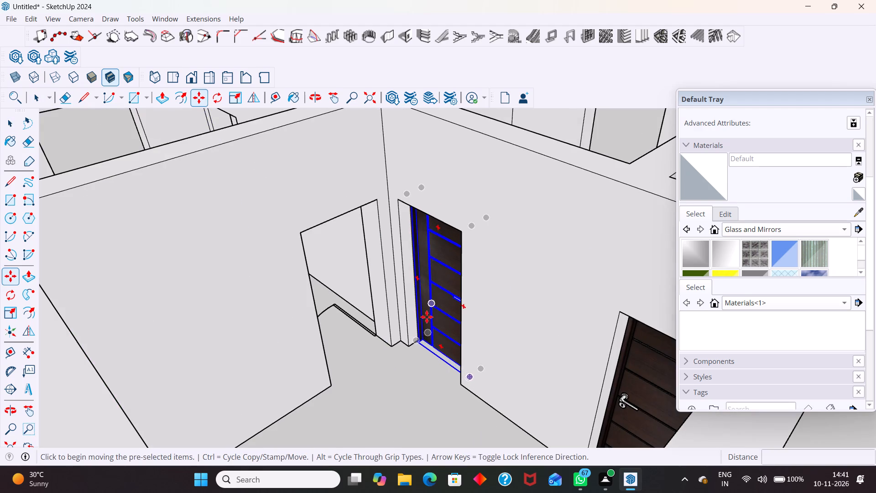
pyautogui.scroll(10, 414, 339)
pyautogui.click(420, 341)
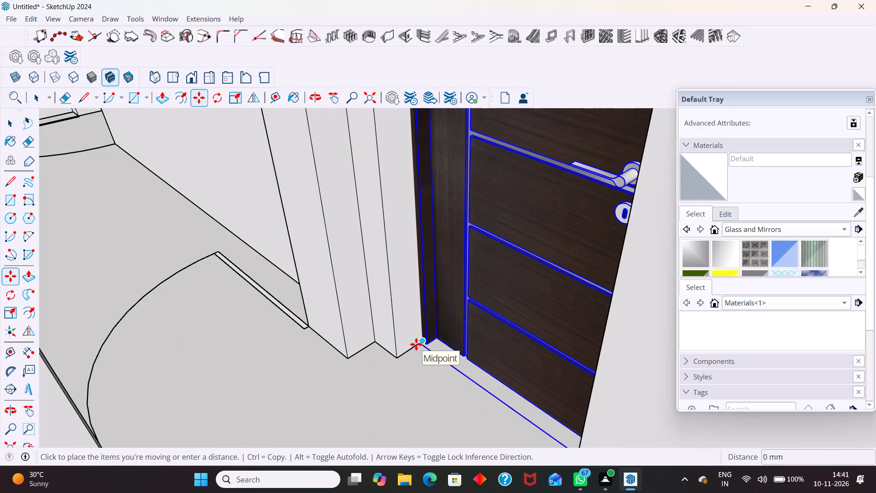
pyautogui.scroll(-4, 460, 283)
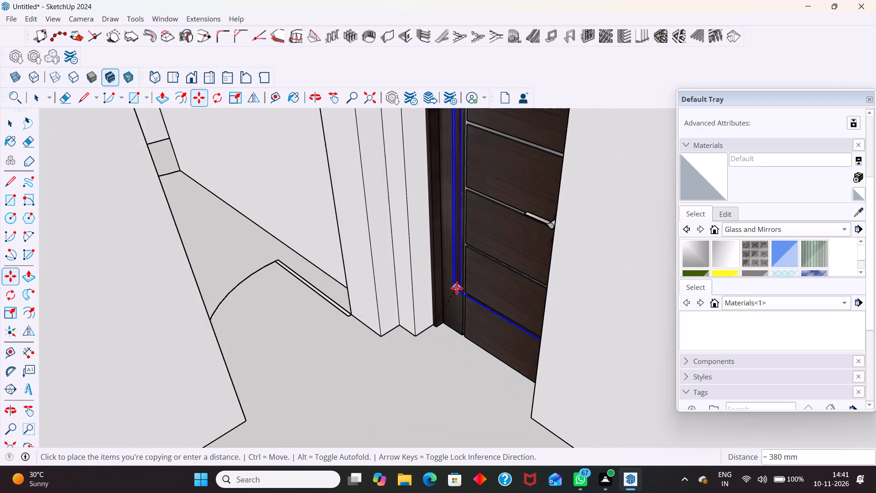
pyautogui.scroll(-4, 444, 301)
pyautogui.click(352, 388)
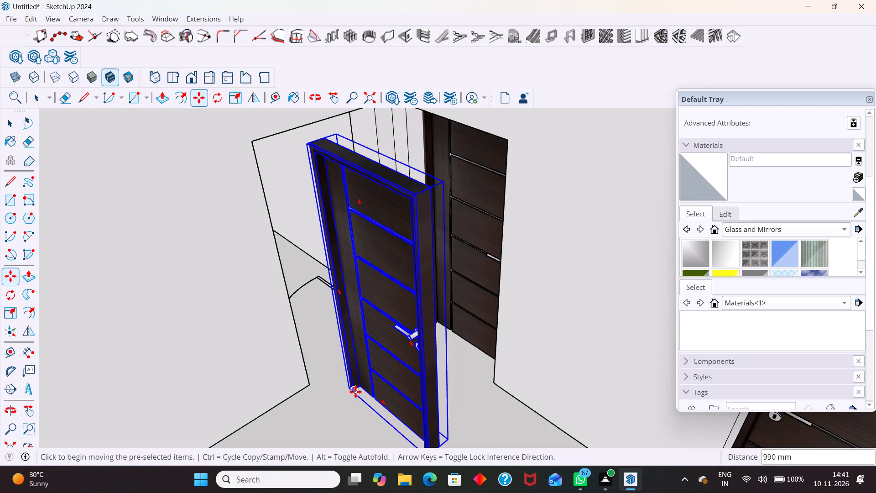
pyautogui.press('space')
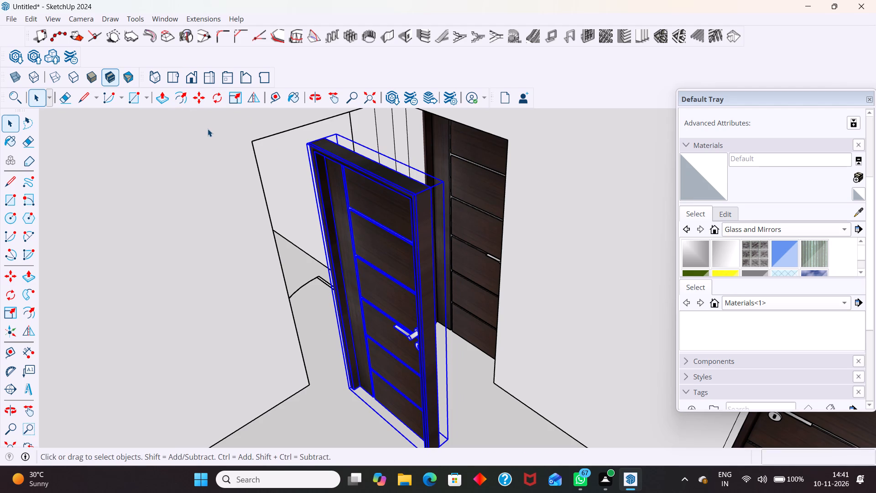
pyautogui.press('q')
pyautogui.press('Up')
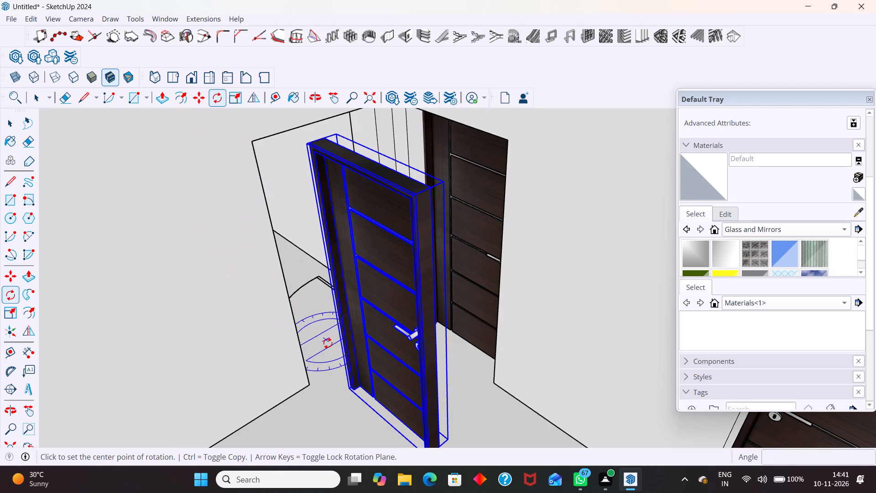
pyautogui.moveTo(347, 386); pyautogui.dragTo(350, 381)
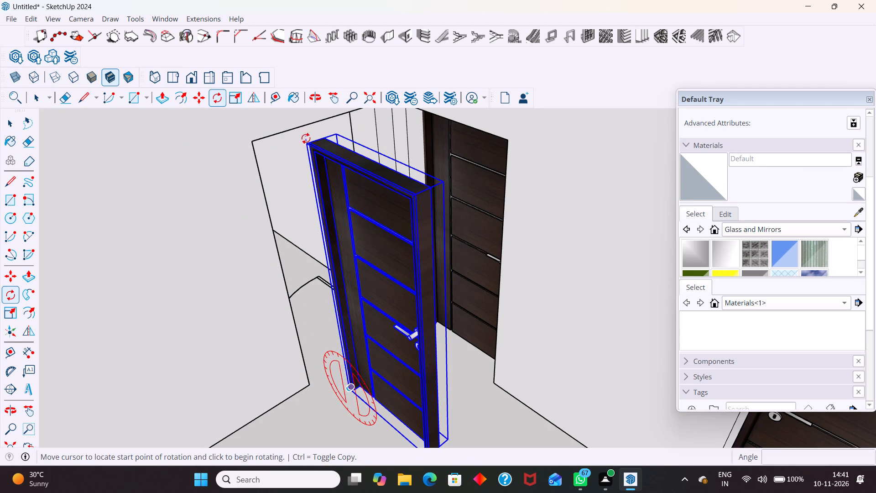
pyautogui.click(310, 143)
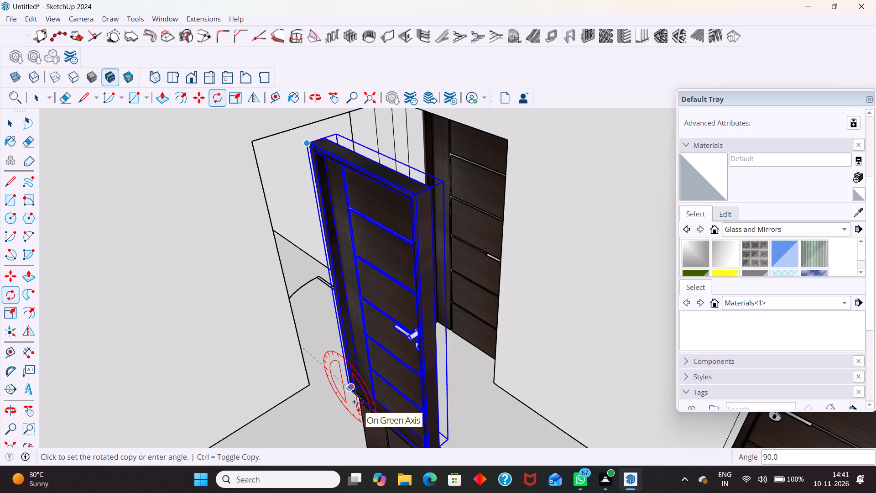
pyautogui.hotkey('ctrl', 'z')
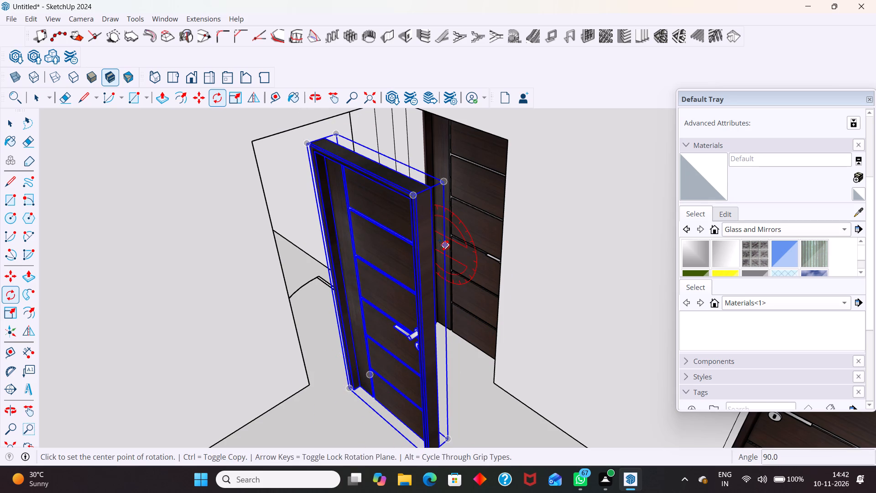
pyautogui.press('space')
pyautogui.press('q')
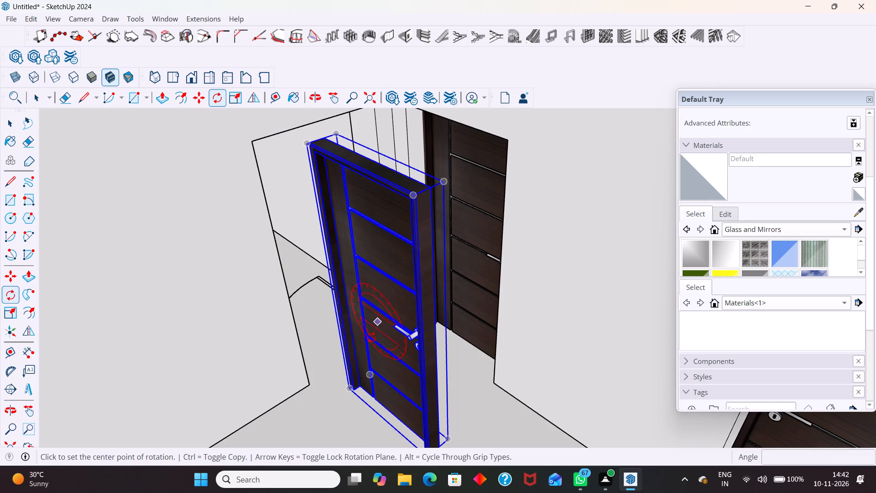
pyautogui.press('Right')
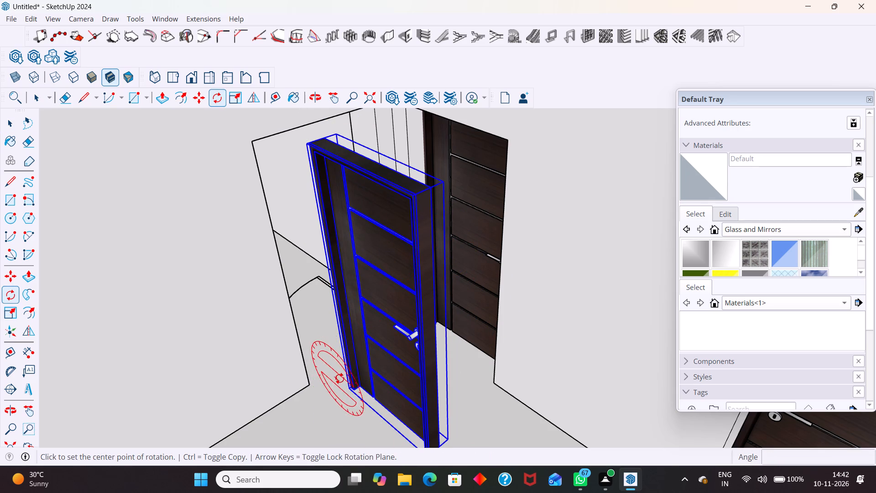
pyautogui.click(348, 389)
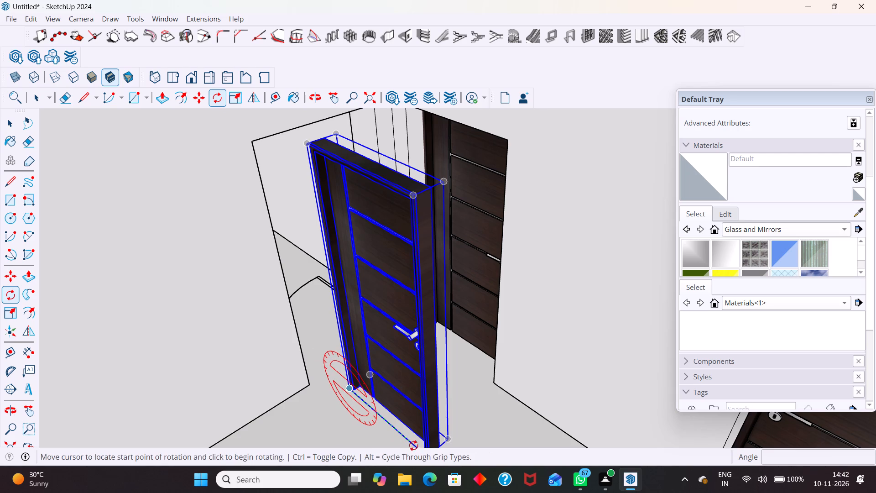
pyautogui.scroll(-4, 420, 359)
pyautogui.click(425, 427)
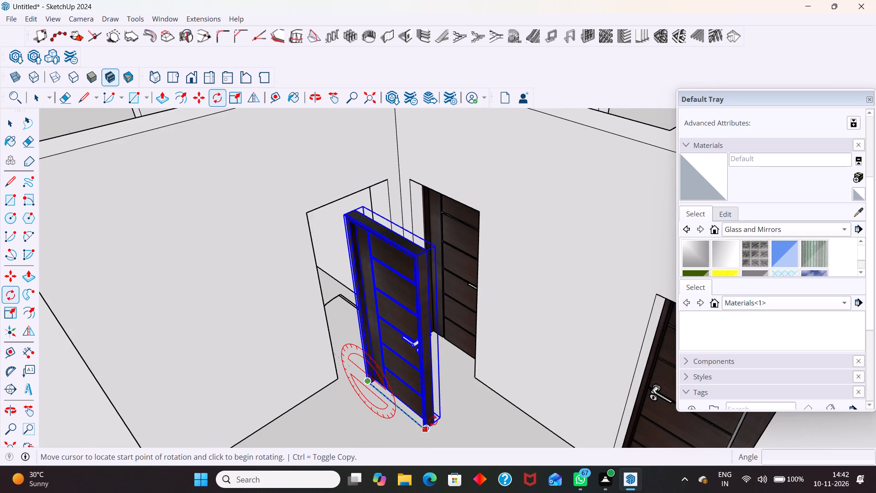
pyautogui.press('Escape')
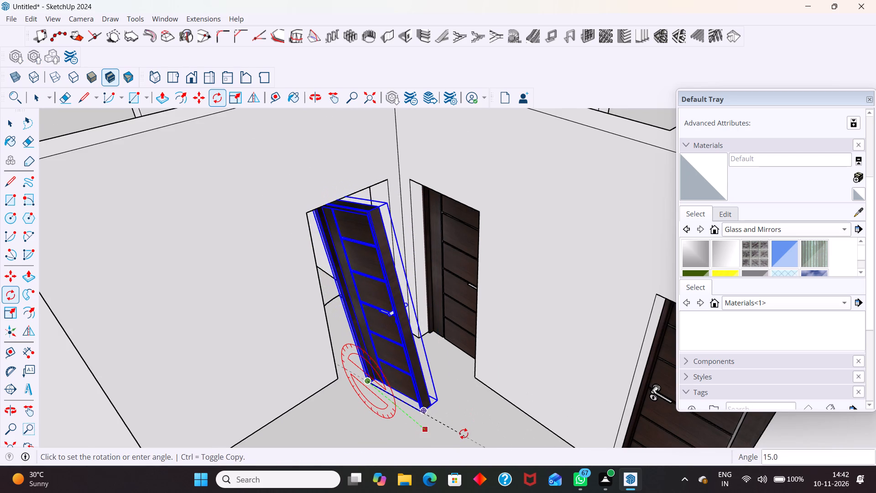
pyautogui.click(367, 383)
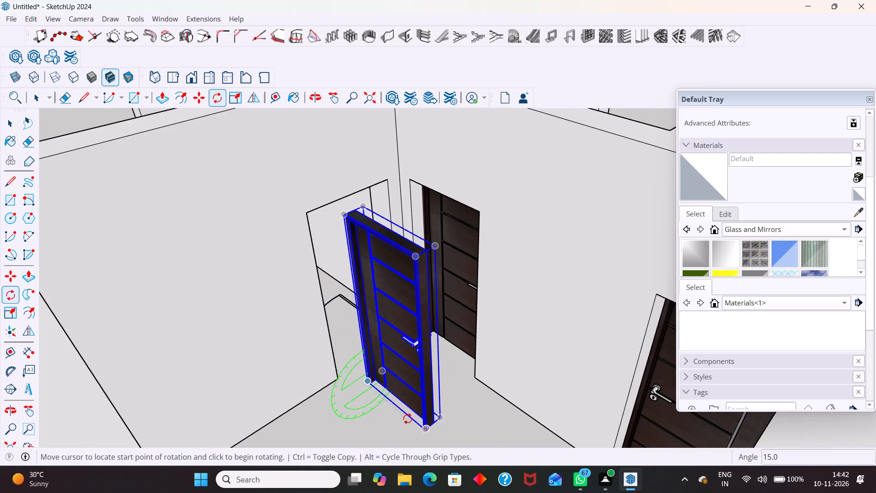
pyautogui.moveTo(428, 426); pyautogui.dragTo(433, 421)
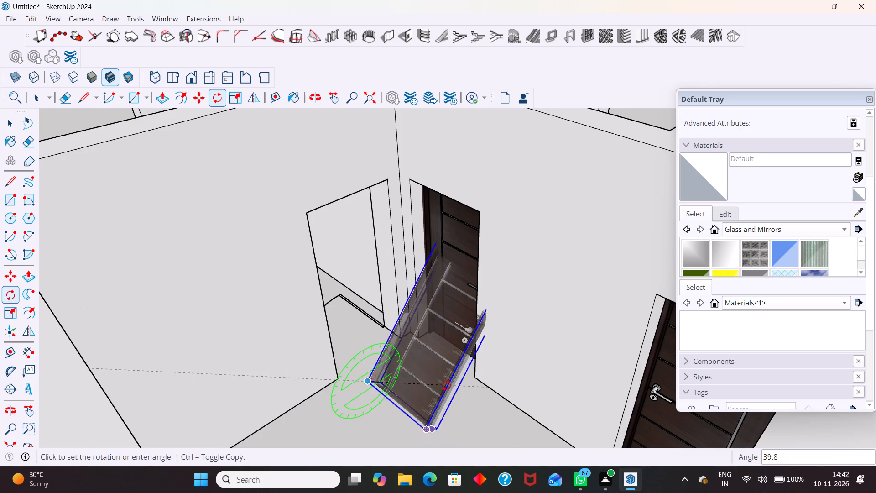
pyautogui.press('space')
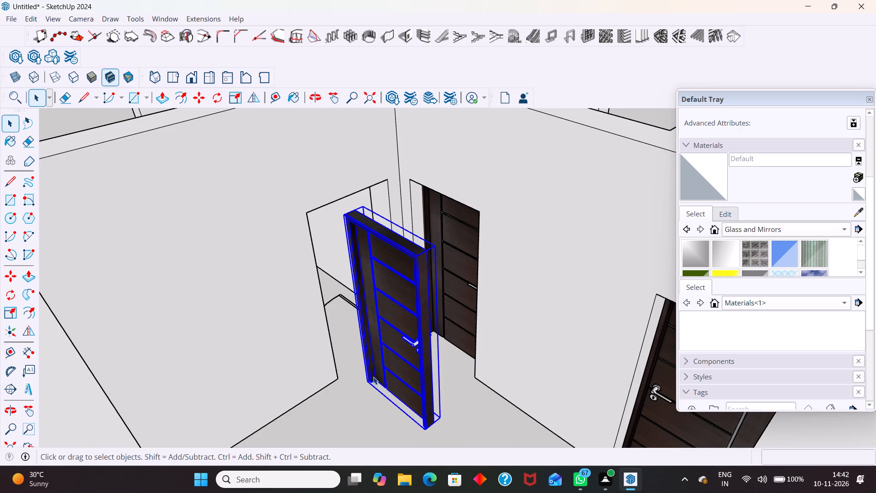
# Rotate the copied door 90° about the vertical axis at its bottom frame corner to align it with the adjacent empty doorway.
pyautogui.press('q')
pyautogui.press('Up')
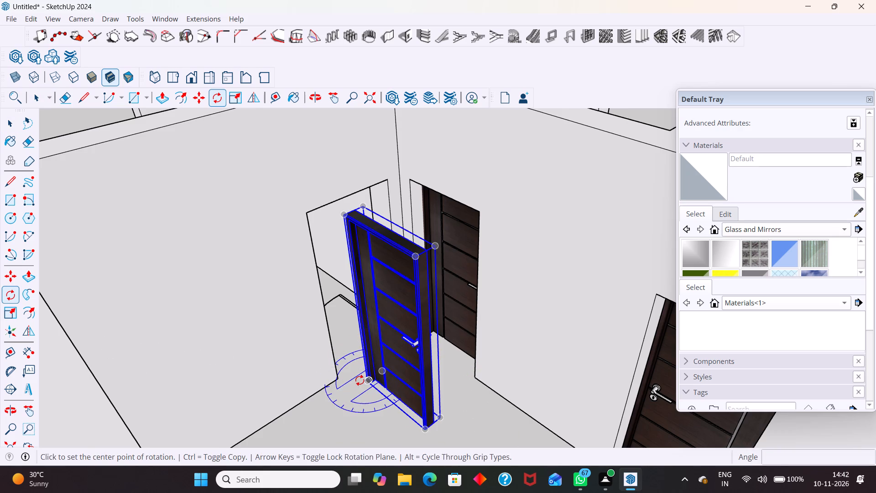
pyautogui.click(368, 381)
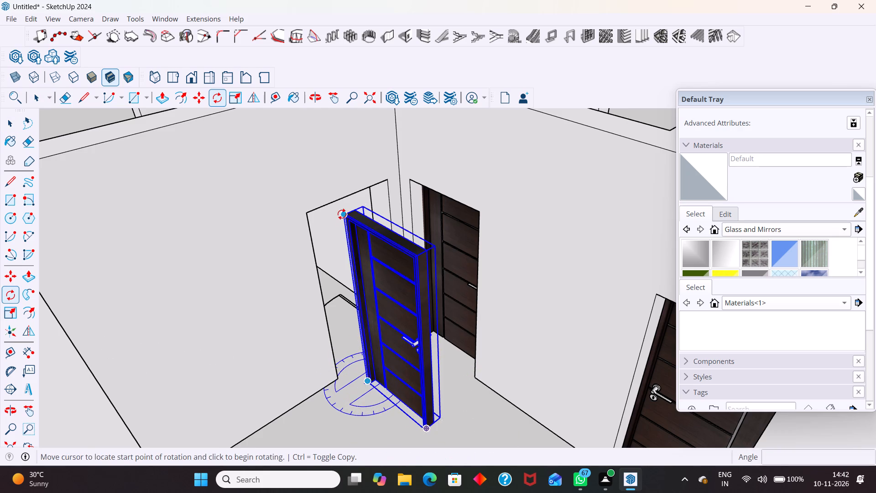
pyautogui.click(342, 214)
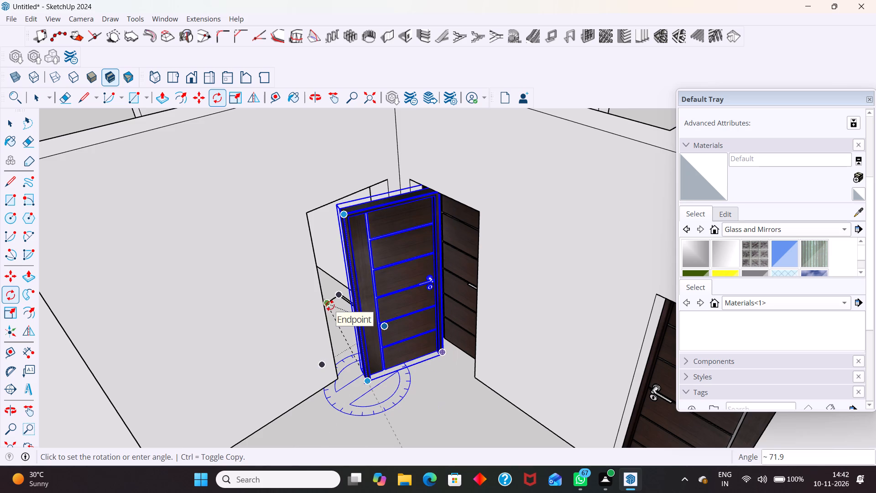
pyautogui.write('90')
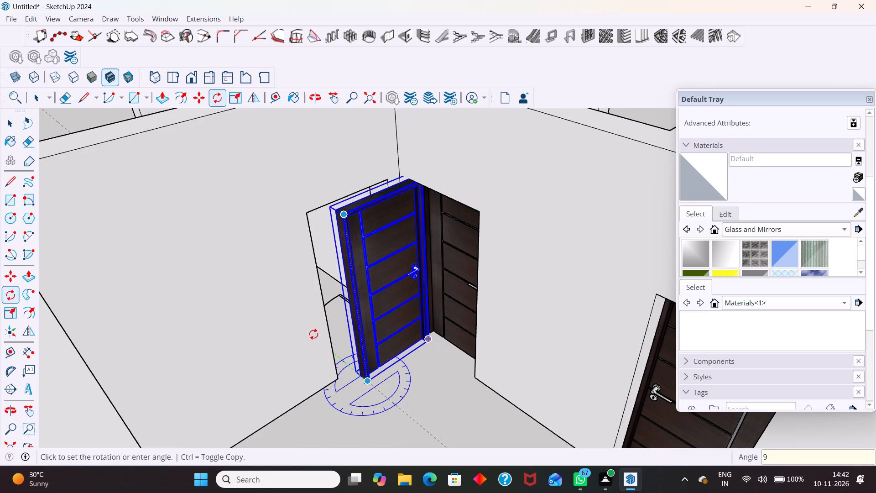
pyautogui.press('Return')
pyautogui.press('space')
# Move the rotated door about 312 mm by its bottom frame corner onto the floor-level corner of the adjacent doorway.
pyautogui.scroll(5, 379, 355)
pyautogui.scroll(4, 354, 393)
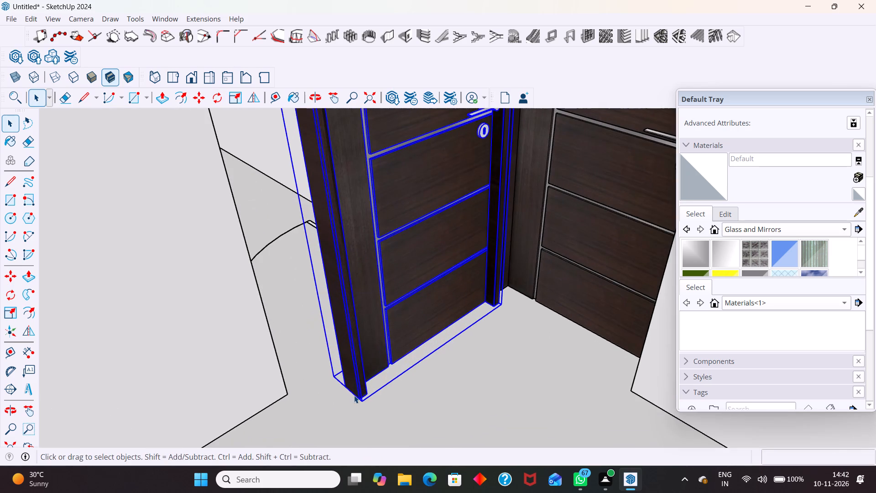
pyautogui.scroll(1, 357, 402)
pyautogui.moveTo(356, 404); pyautogui.dragTo(319, 409, button='middle')
pyautogui.press('m')
pyautogui.scroll(3, 322, 404)
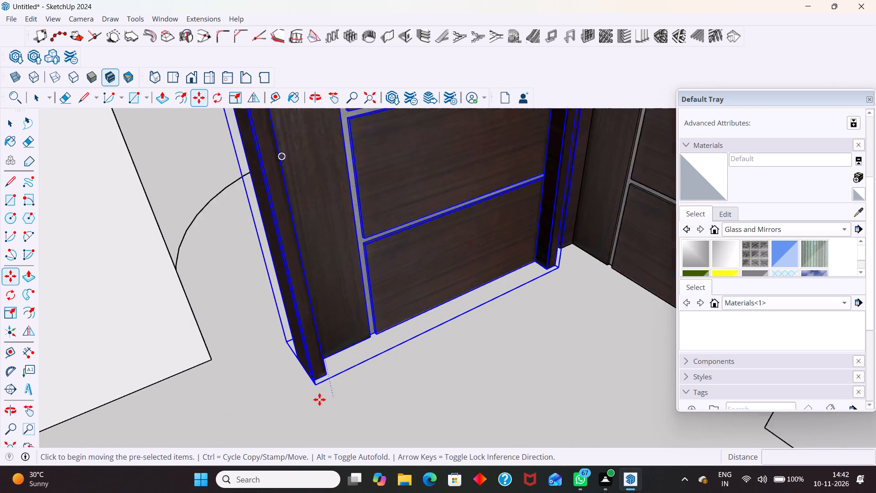
pyautogui.scroll(6, 319, 399)
pyautogui.click(313, 376)
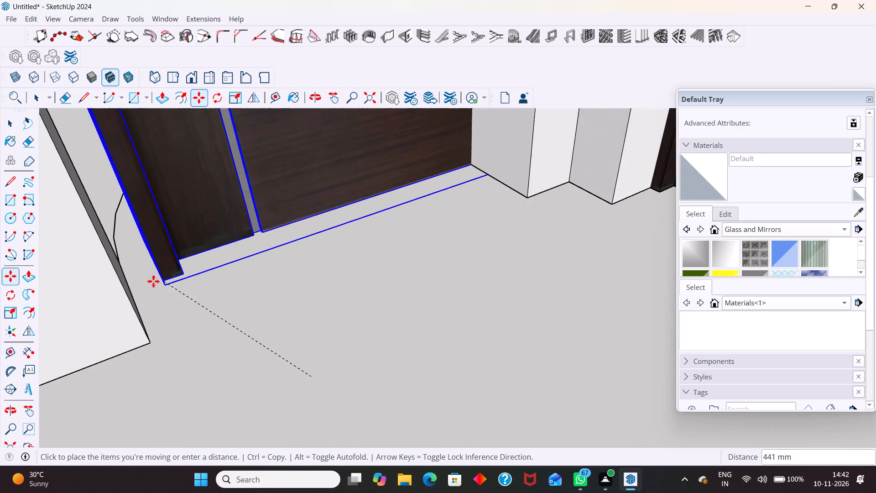
pyautogui.scroll(10, 152, 282)
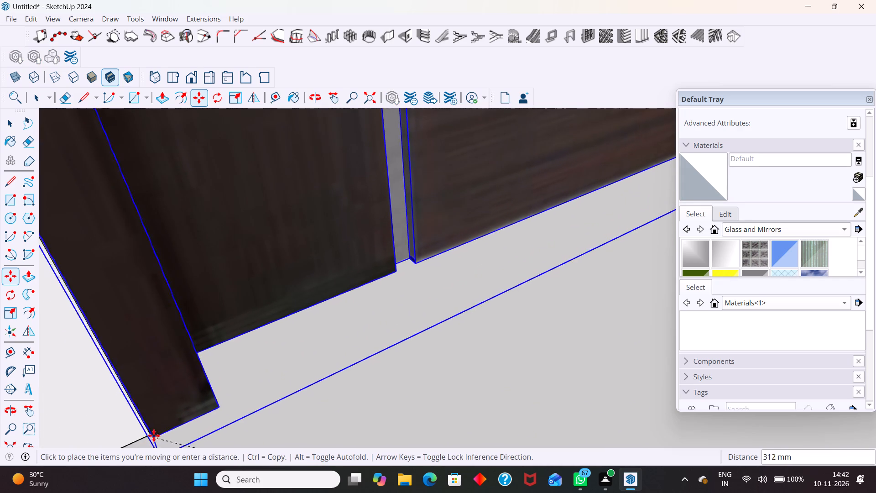
pyautogui.click(151, 433)
# Move the door 150 mm along the green axis into the depth of its wall opening.
pyautogui.scroll(-6, 305, 253)
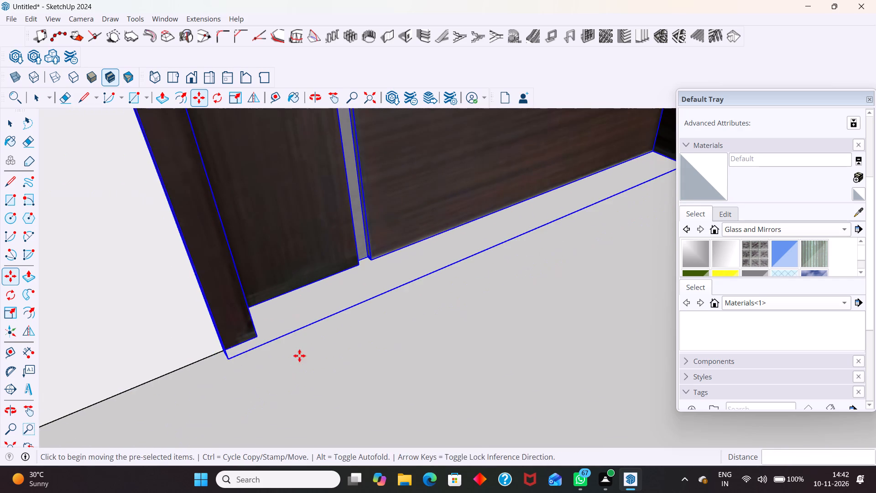
pyautogui.moveTo(298, 363); pyautogui.dragTo(232, 399, button='middle')
pyautogui.scroll(11, 169, 309)
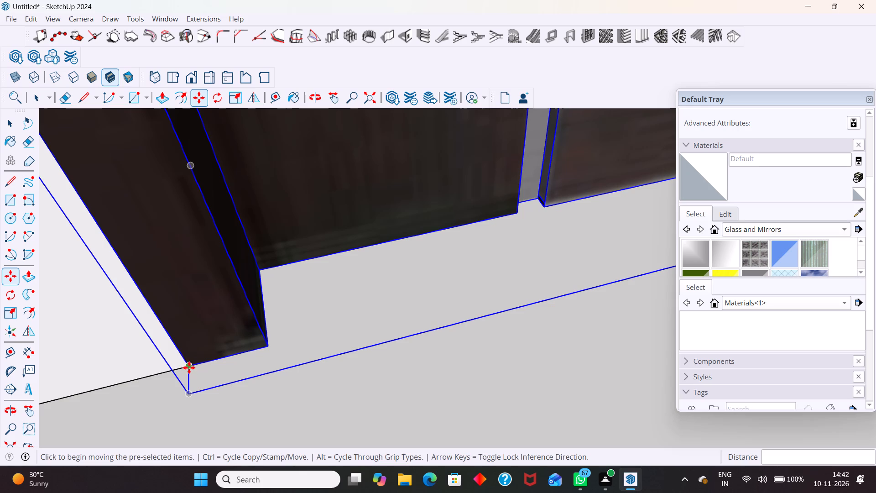
pyautogui.click(189, 367)
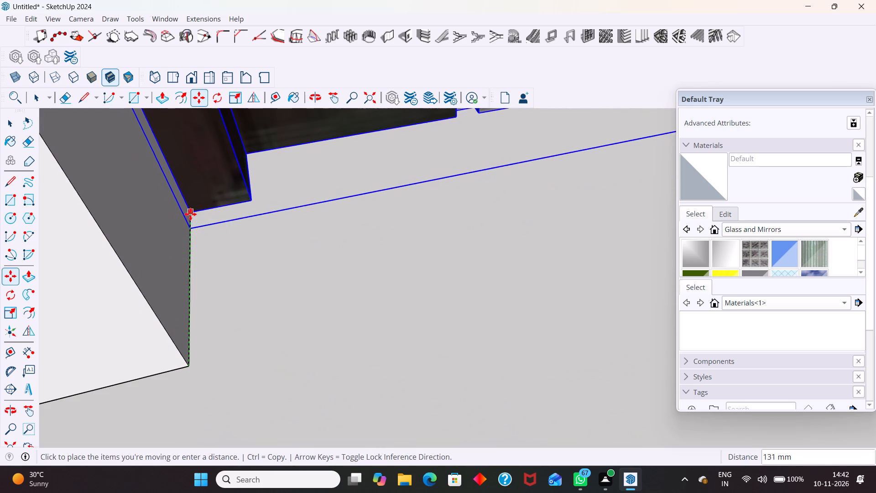
pyautogui.scroll(9, 188, 217)
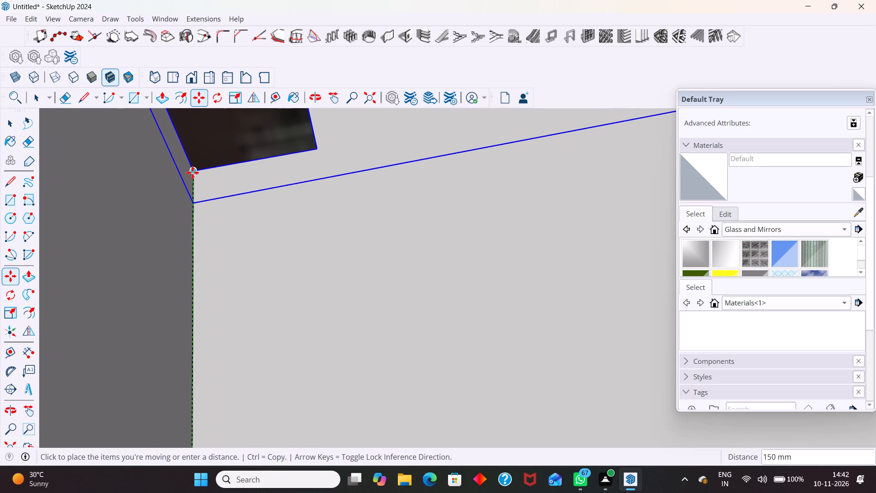
pyautogui.click(193, 173)
pyautogui.press('space')
# Examine the two fitted interior doors at the room corner from both adjoining rooms.
pyautogui.scroll(-20, 296, 308)
pyautogui.scroll(-4, 296, 308)
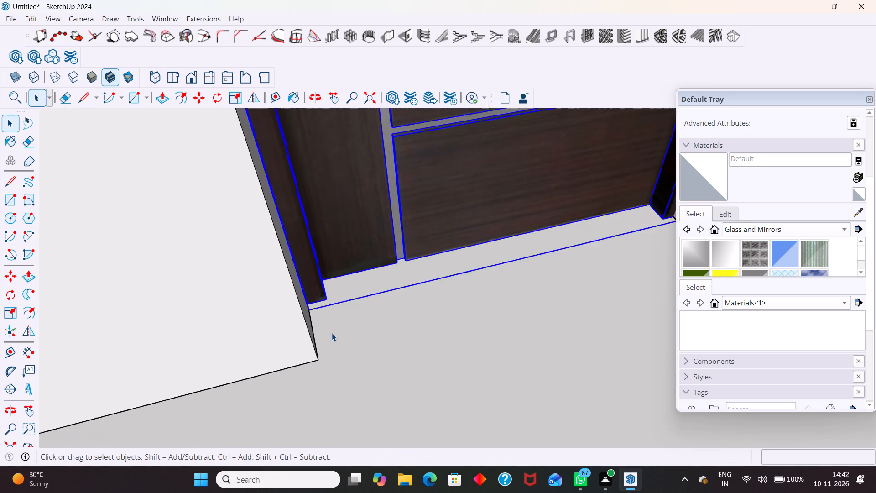
pyautogui.scroll(-20, 332, 333)
pyautogui.scroll(-4, 332, 333)
pyautogui.click(480, 215)
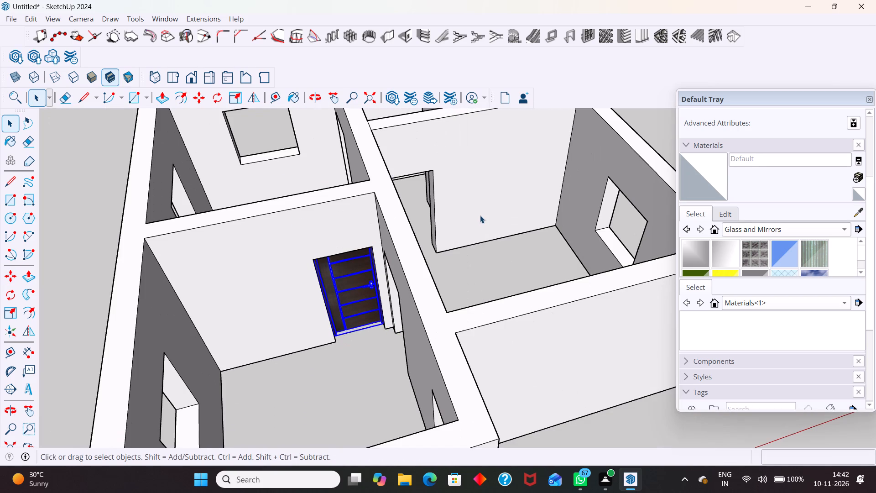
pyautogui.moveTo(390, 258); pyautogui.dragTo(419, 202, button='middle')
pyautogui.scroll(6, 375, 205)
pyautogui.moveTo(391, 282); pyautogui.dragTo(401, 303, button='middle')
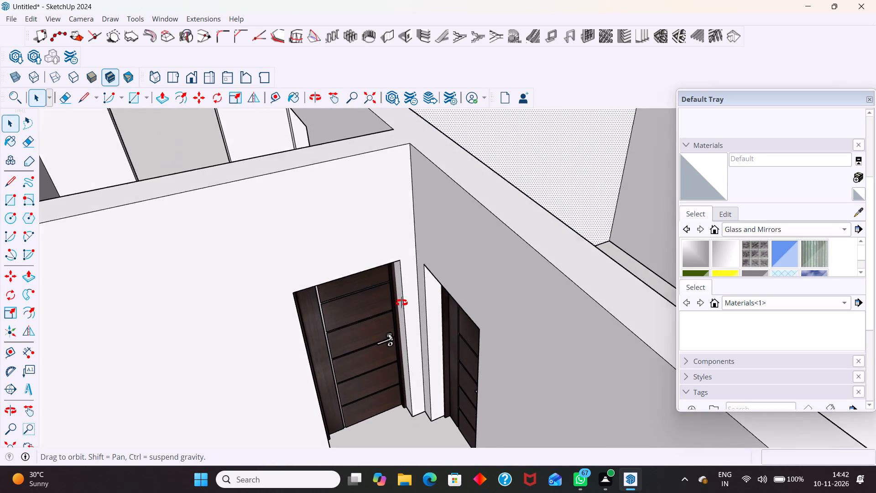
pyautogui.moveTo(401, 303); pyautogui.dragTo(381, 337, button='middle')
pyautogui.scroll(-11, 344, 288)
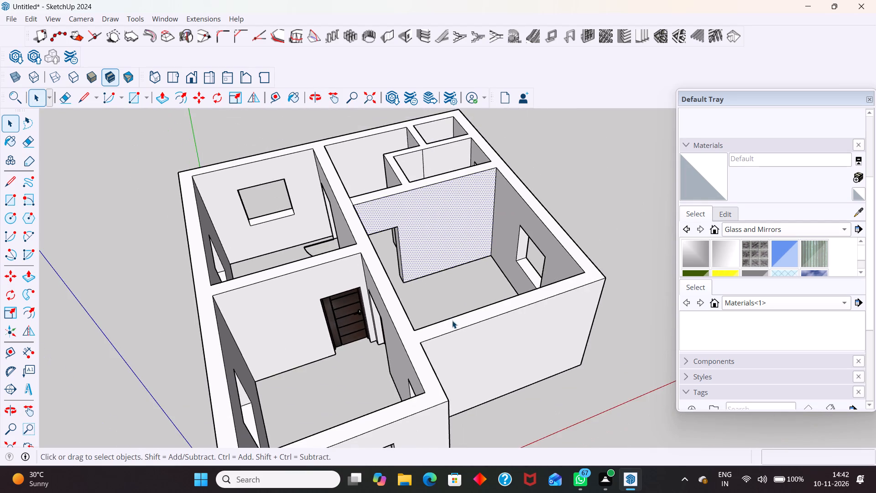
pyautogui.moveTo(452, 320); pyautogui.dragTo(311, 336, button='middle')
pyautogui.scroll(5, 375, 236)
pyautogui.moveTo(406, 292); pyautogui.dragTo(360, 336, button='middle')
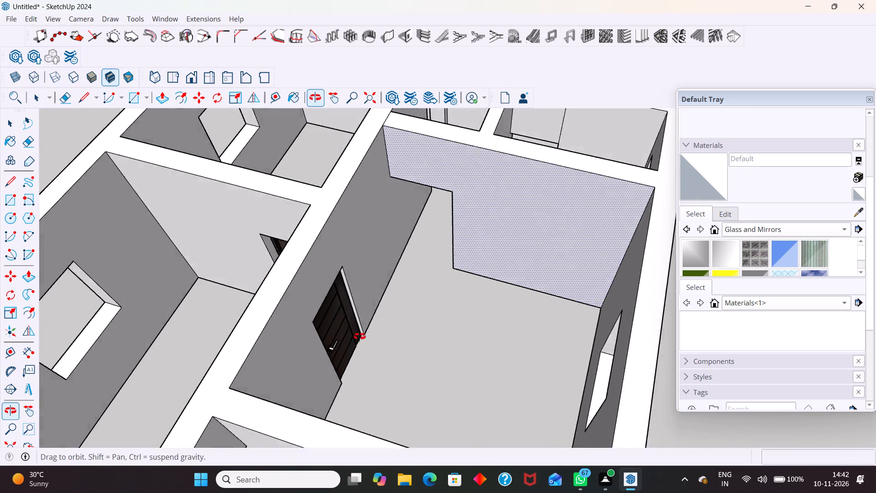
pyautogui.moveTo(360, 336); pyautogui.dragTo(317, 359, button='middle')
# Examine the remaining empty doorways and door-swing outlines around the passage and the small rooms.
pyautogui.scroll(-6, 314, 295)
pyautogui.moveTo(465, 262); pyautogui.dragTo(516, 211, button='middle')
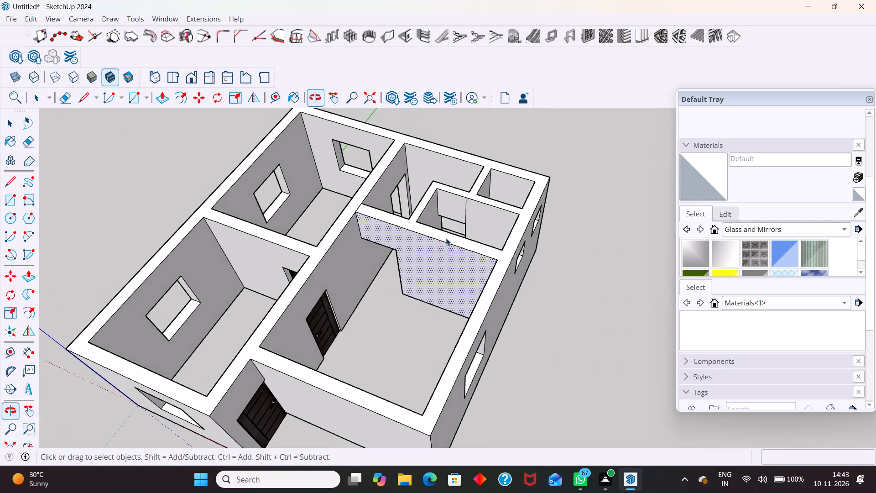
pyautogui.moveTo(418, 295); pyautogui.dragTo(531, 244, button='middle')
pyautogui.scroll(3, 371, 284)
pyautogui.moveTo(378, 325); pyautogui.dragTo(407, 325, button='middle')
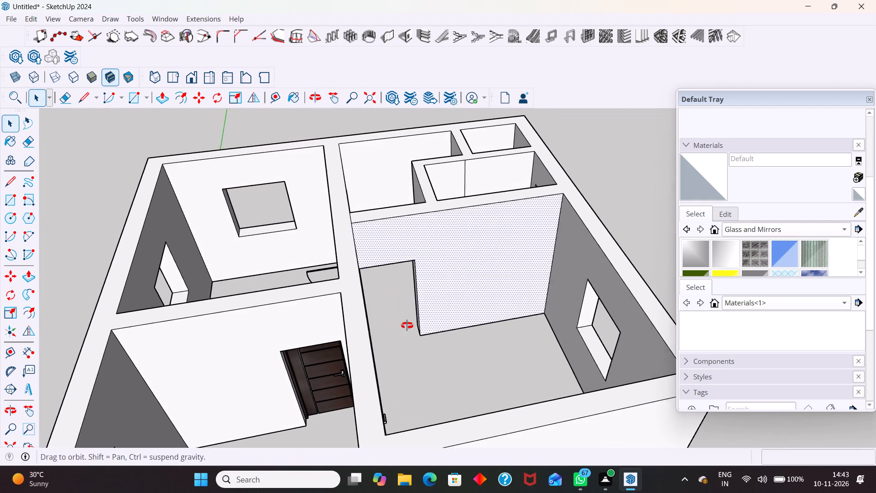
pyautogui.moveTo(407, 325); pyautogui.dragTo(417, 320, button='middle')
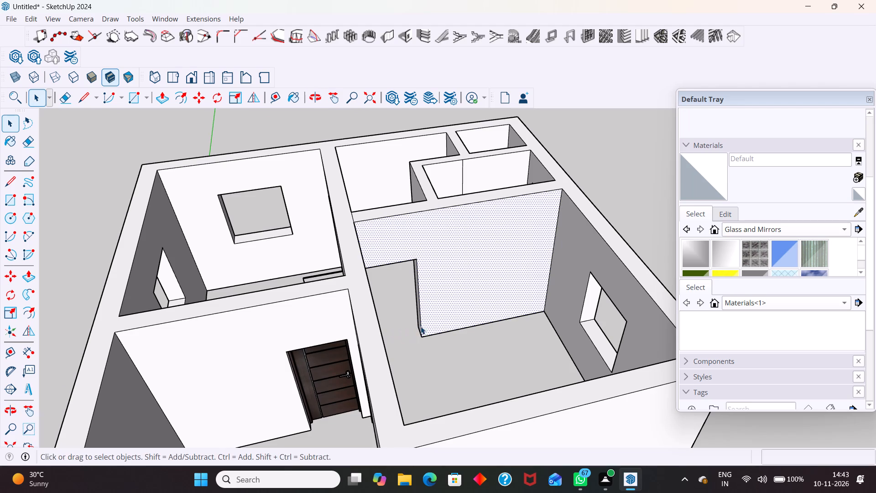
pyautogui.moveTo(388, 338); pyautogui.dragTo(373, 335, button='middle')
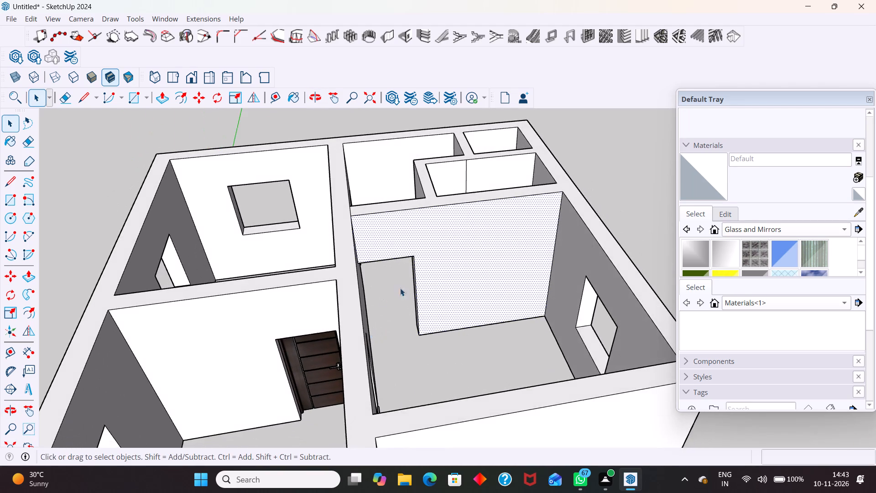
pyautogui.scroll(3, 418, 288)
pyautogui.moveTo(430, 327); pyautogui.dragTo(396, 371, button='middle')
pyautogui.scroll(1, 429, 332)
pyautogui.scroll(-5, 400, 310)
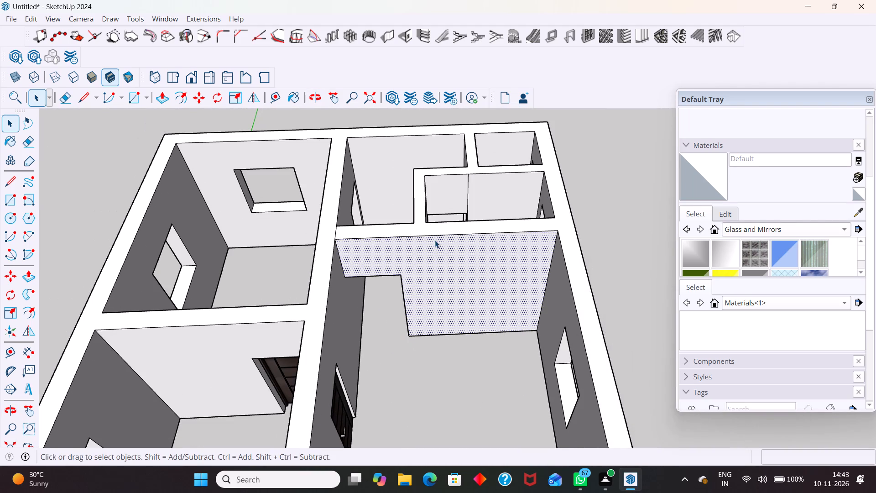
pyautogui.moveTo(435, 241); pyautogui.dragTo(392, 369, button='middle')
pyautogui.scroll(4, 448, 243)
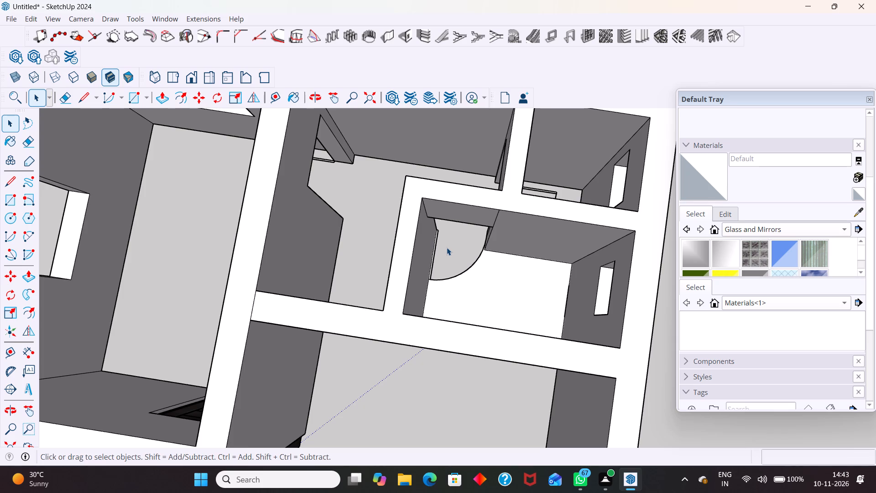
pyautogui.moveTo(484, 266); pyautogui.dragTo(494, 219, button='middle')
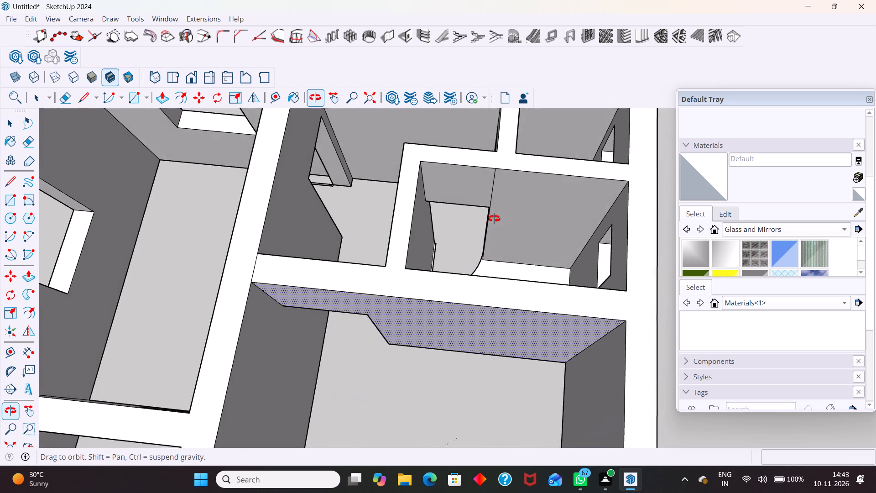
pyautogui.moveTo(494, 219); pyautogui.dragTo(493, 181, button='middle')
pyautogui.moveTo(493, 179); pyautogui.dragTo(497, 164, button='middle')
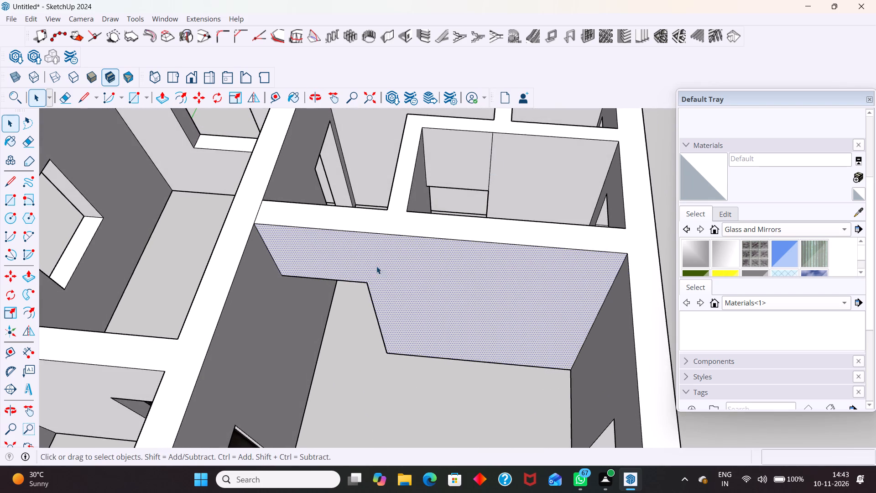
pyautogui.scroll(3, 376, 266)
pyautogui.moveTo(393, 283); pyautogui.dragTo(487, 190, button='middle')
pyautogui.moveTo(352, 246); pyautogui.dragTo(406, 281, button='middle')
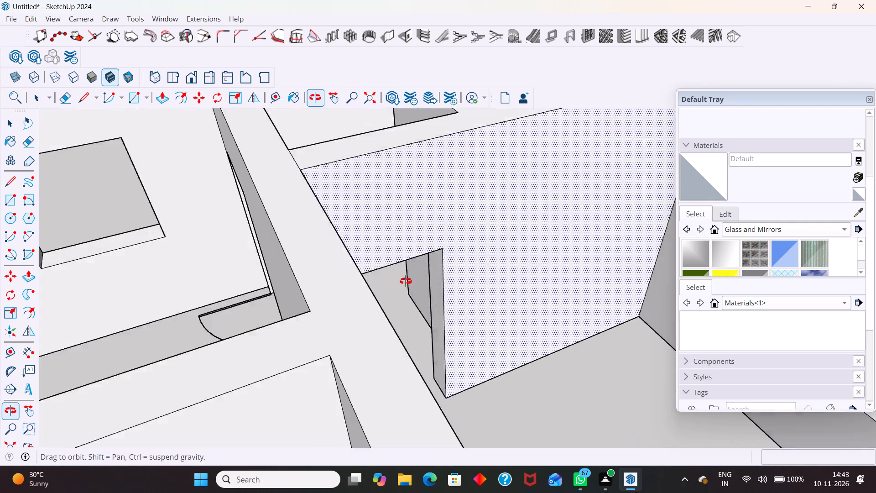
pyautogui.moveTo(406, 281); pyautogui.dragTo(511, 281, button='middle')
pyautogui.scroll(-5, 336, 271)
pyautogui.moveTo(386, 306); pyautogui.dragTo(338, 350, button='middle')
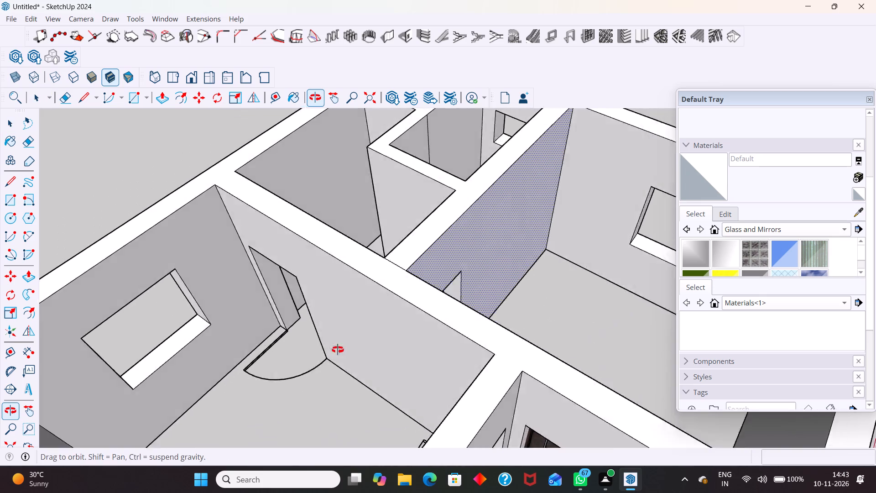
pyautogui.moveTo(338, 350); pyautogui.dragTo(244, 362, button='middle')
pyautogui.scroll(-6, 394, 277)
# Copy the newly fitted interior door about 4480 mm away into the passage beside the small rooms.
pyautogui.click(356, 385)
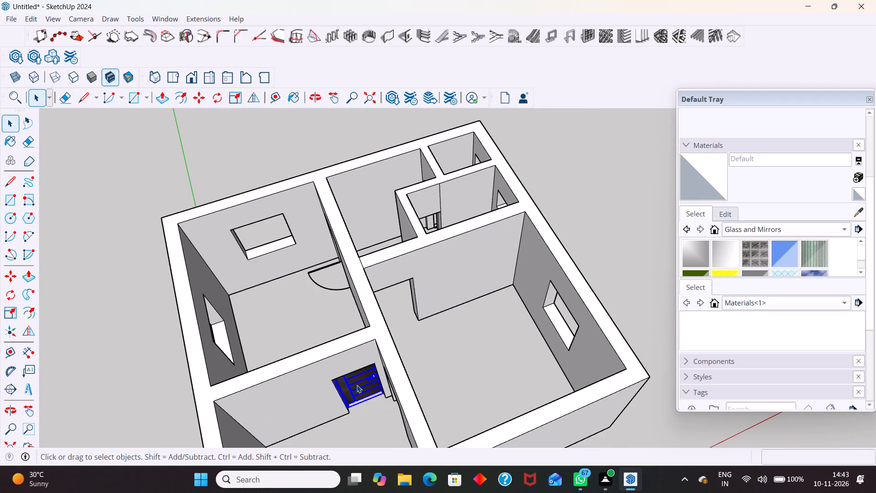
pyautogui.press('m')
pyautogui.click(357, 385)
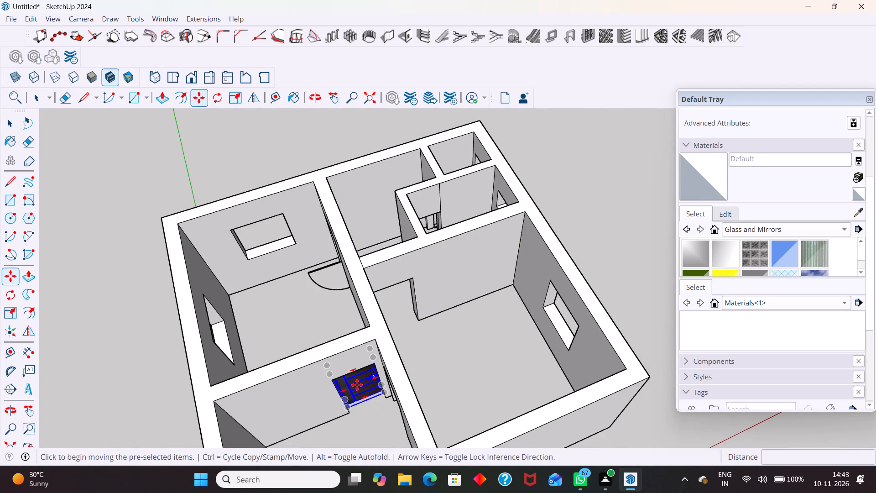
pyautogui.click(370, 241)
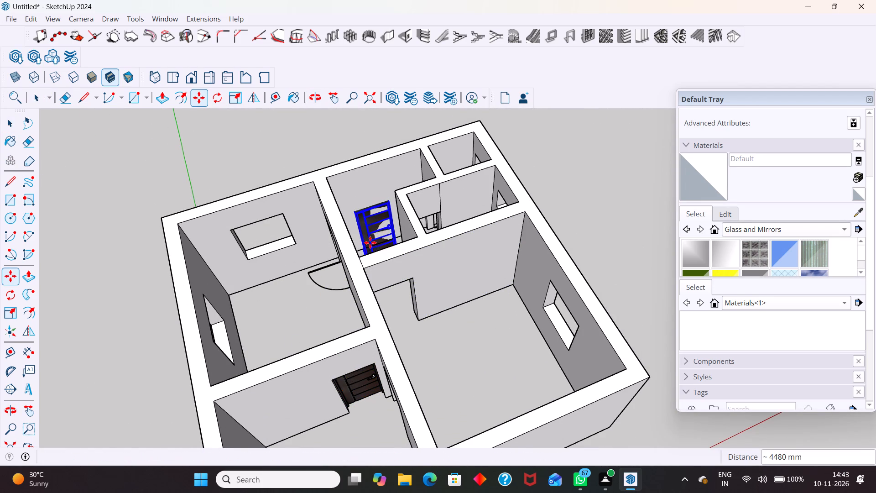
pyautogui.press('space')
# Move the door copy in the passage about 480 mm by its bottom corner, toward the corner of the small room's wall.
pyautogui.moveTo(517, 374); pyautogui.dragTo(378, 467, button='middle')
pyautogui.scroll(8, 428, 151)
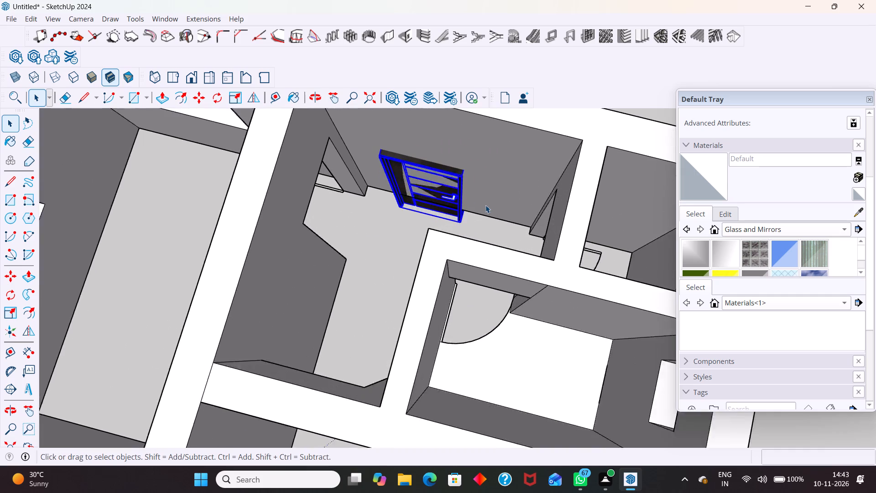
pyautogui.scroll(4, 485, 205)
pyautogui.scroll(-2, 463, 248)
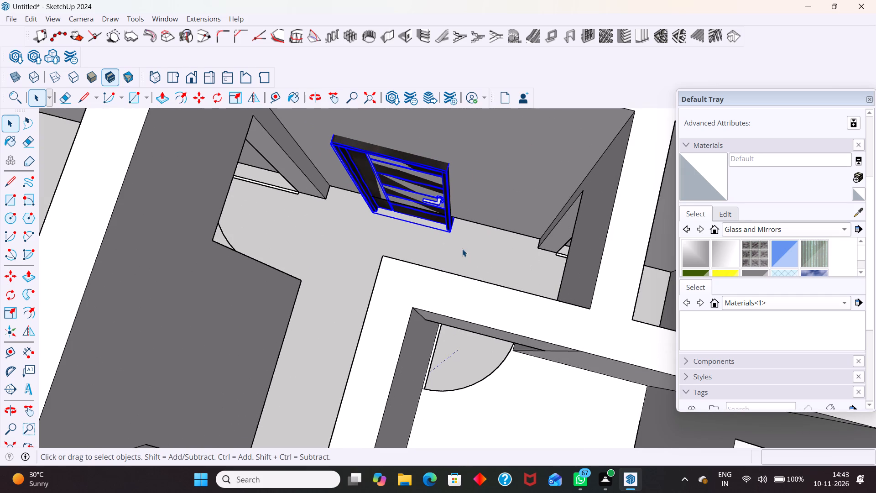
pyautogui.press('m')
pyautogui.scroll(3, 456, 241)
pyautogui.moveTo(448, 228); pyautogui.dragTo(446, 232)
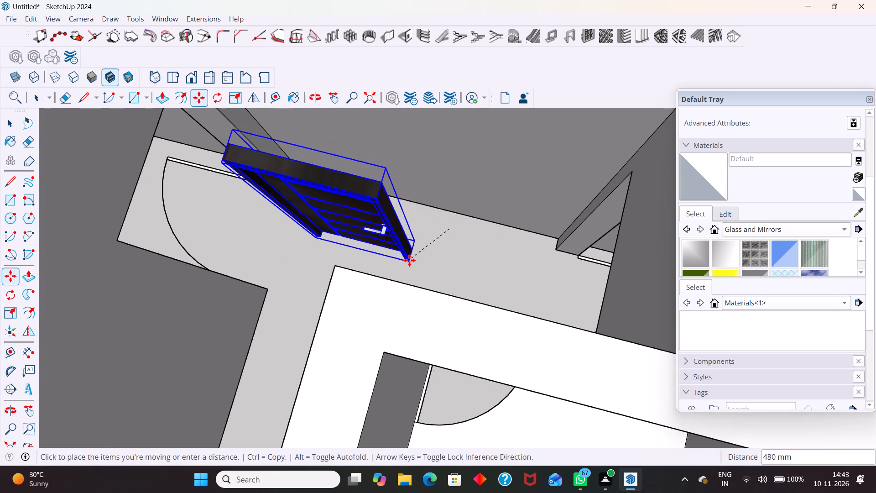
pyautogui.click(409, 260)
pyautogui.press('space')
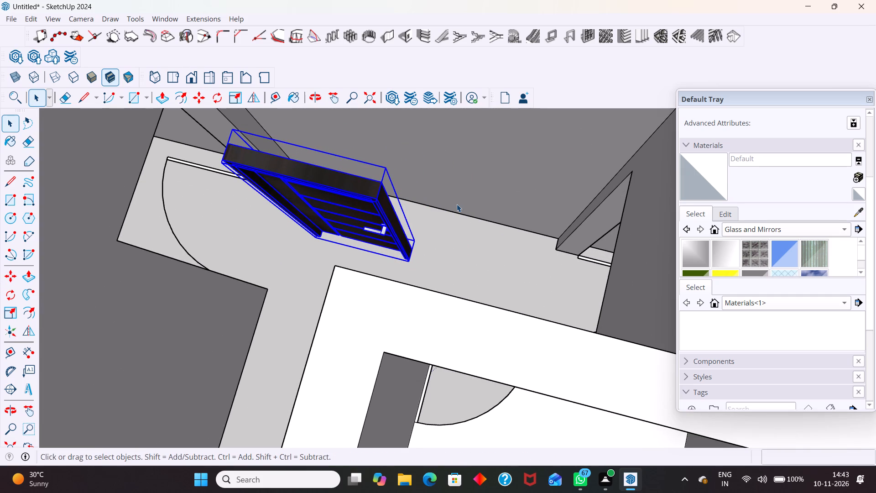
# Rotate the door copy in the passage 90 degrees about the vertical axis at its bottom corner.
pyautogui.press('q')
pyautogui.press('Up')
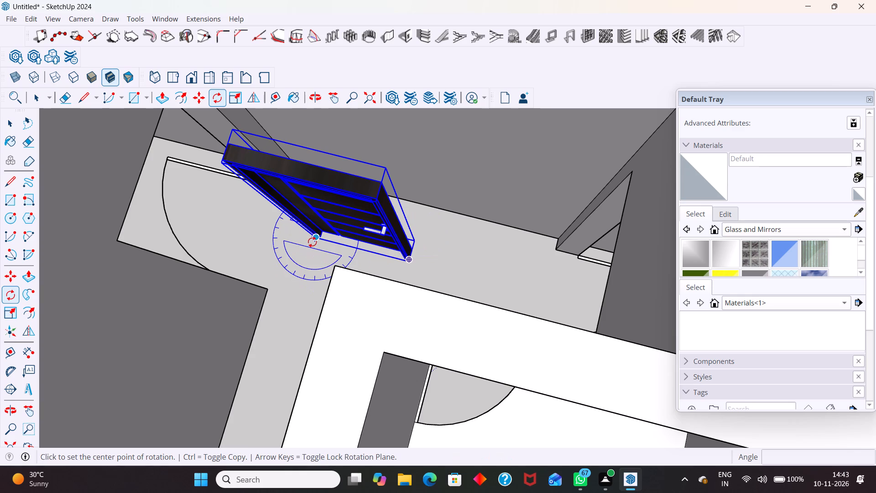
pyautogui.click(313, 240)
pyautogui.moveTo(217, 160); pyautogui.dragTo(226, 161)
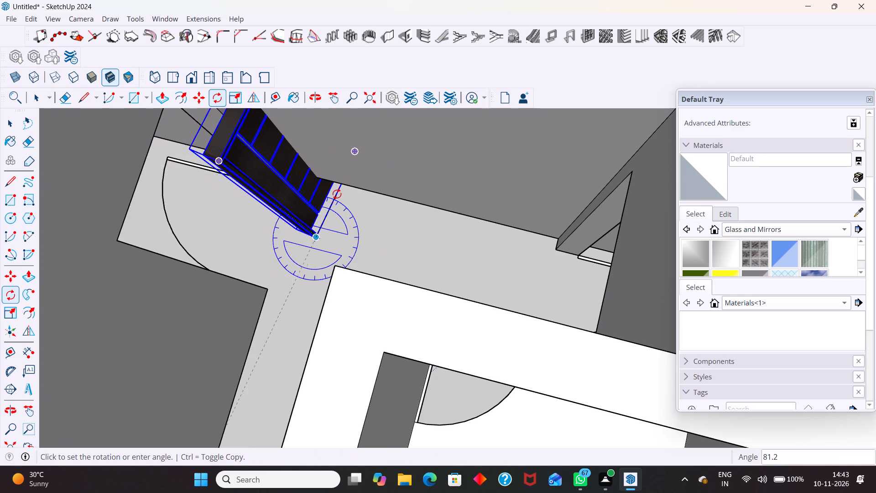
pyautogui.write('90')
pyautogui.press('Return')
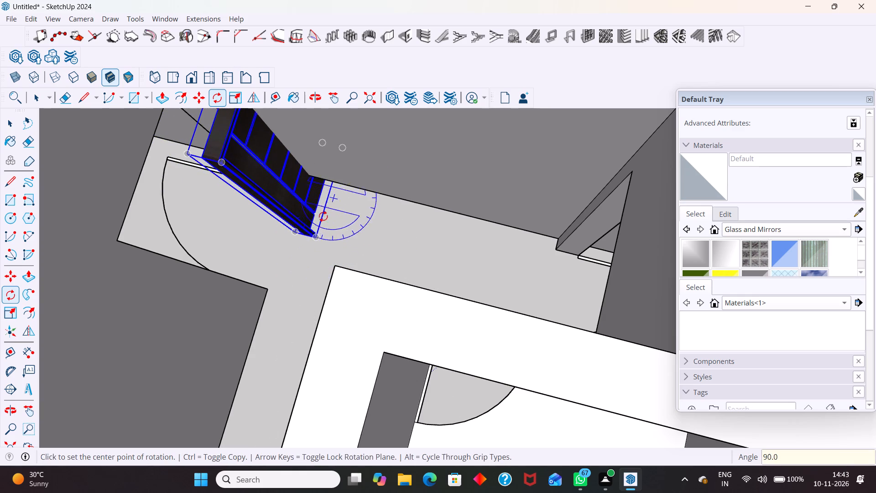
pyautogui.scroll(5, 317, 227)
pyautogui.press('space')
# Move the rotated door about 740 mm by its bottom corner onto the wall edge at the passage doorway.
pyautogui.scroll(2, 344, 258)
pyautogui.press('m')
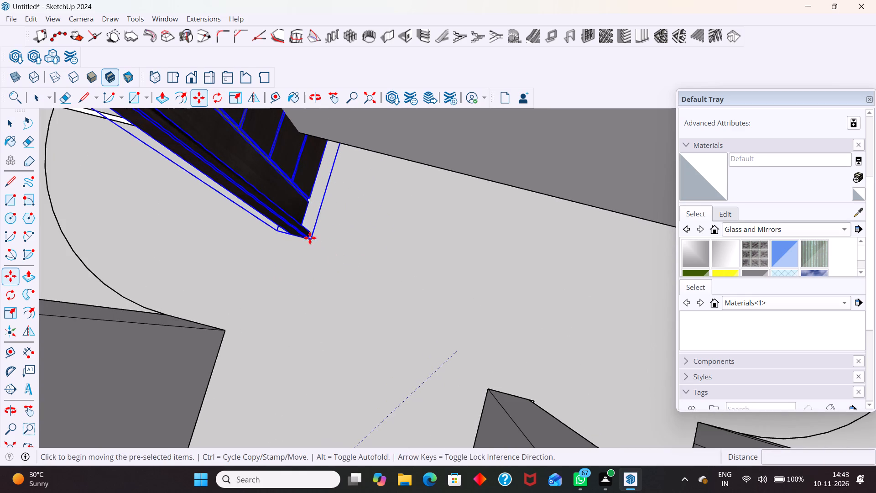
pyautogui.scroll(8, 302, 224)
pyautogui.moveTo(313, 247); pyautogui.dragTo(308, 250)
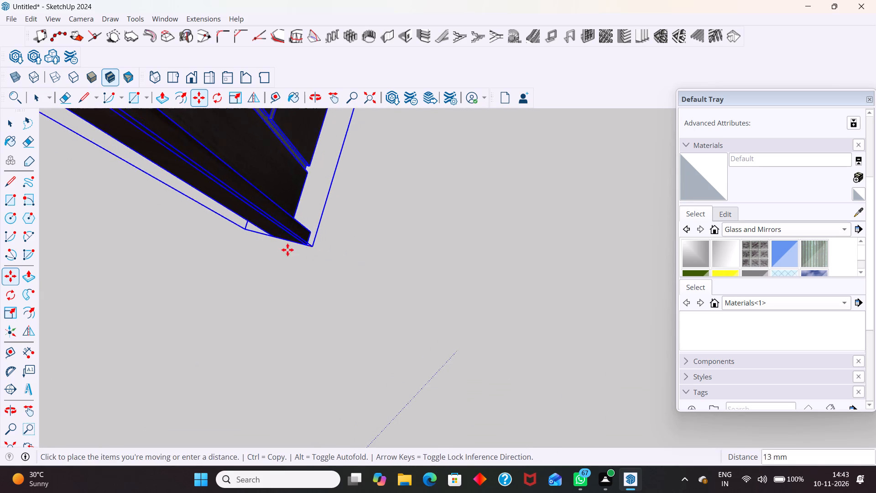
pyautogui.scroll(-9, 285, 244)
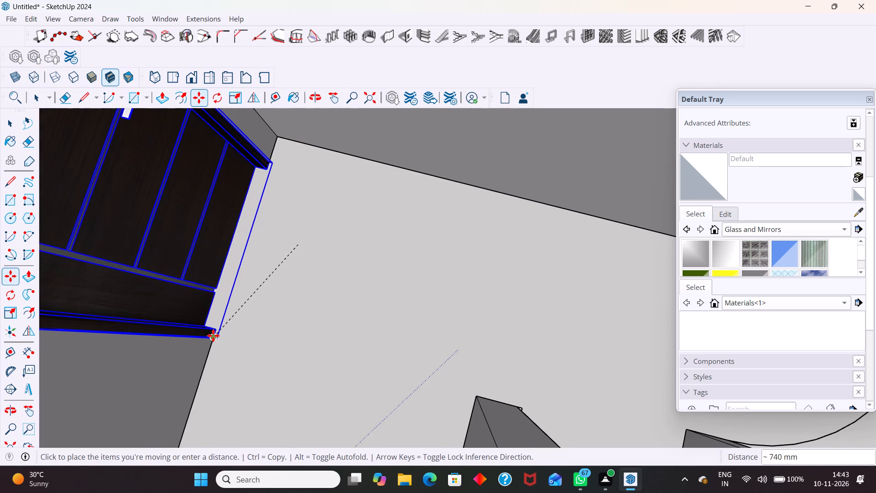
pyautogui.click(213, 336)
# Shift the door 150 mm by its bottom corner along the doorway jamb, into the thickness of the wall.
pyautogui.scroll(-11, 231, 341)
pyautogui.moveTo(253, 375); pyautogui.dragTo(195, 253, button='middle')
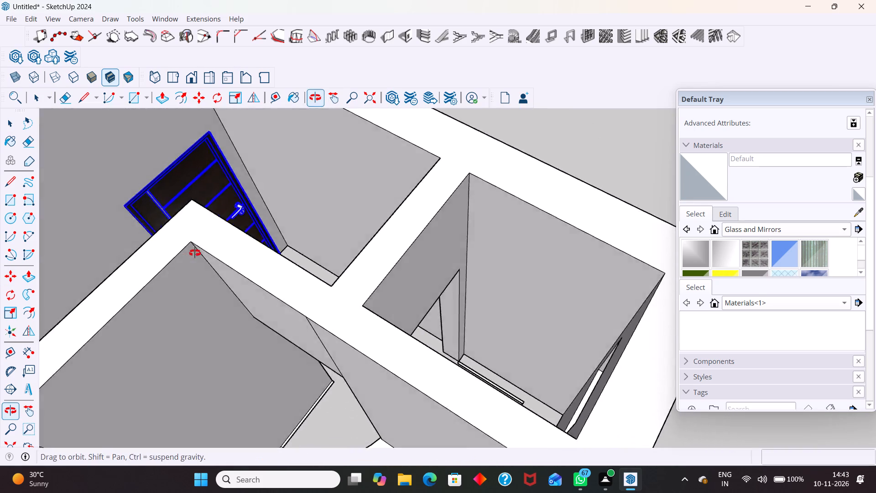
pyautogui.moveTo(195, 253); pyautogui.dragTo(196, 251, button='middle')
pyautogui.moveTo(316, 194); pyautogui.dragTo(256, 338, button='middle')
pyautogui.scroll(15, 233, 189)
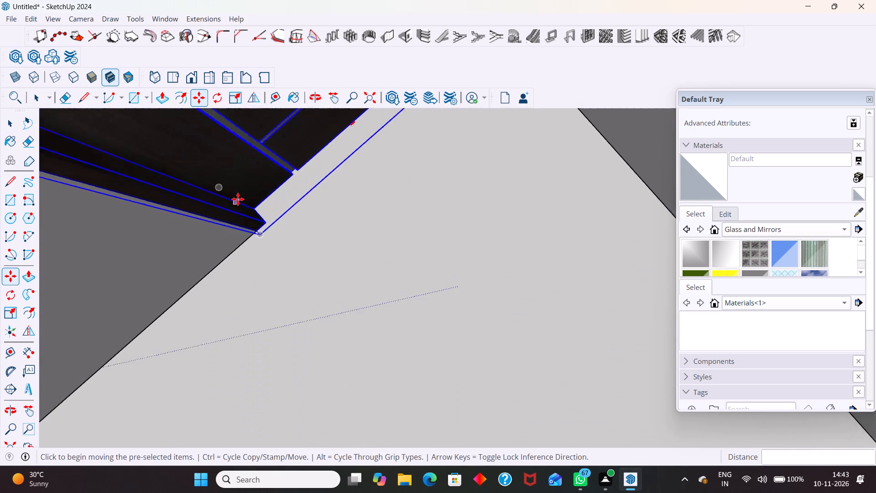
pyautogui.scroll(8, 238, 199)
pyautogui.click(270, 257)
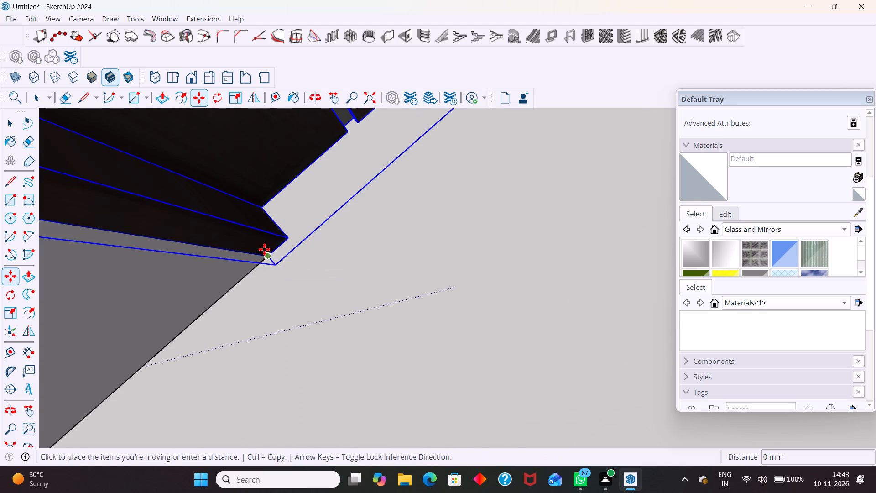
pyautogui.scroll(10, 249, 229)
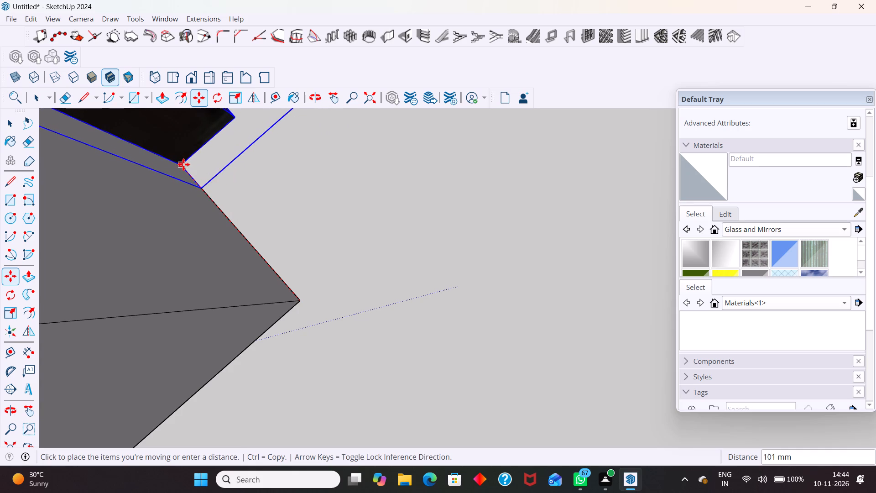
pyautogui.scroll(2, 181, 165)
pyautogui.scroll(-7, 195, 207)
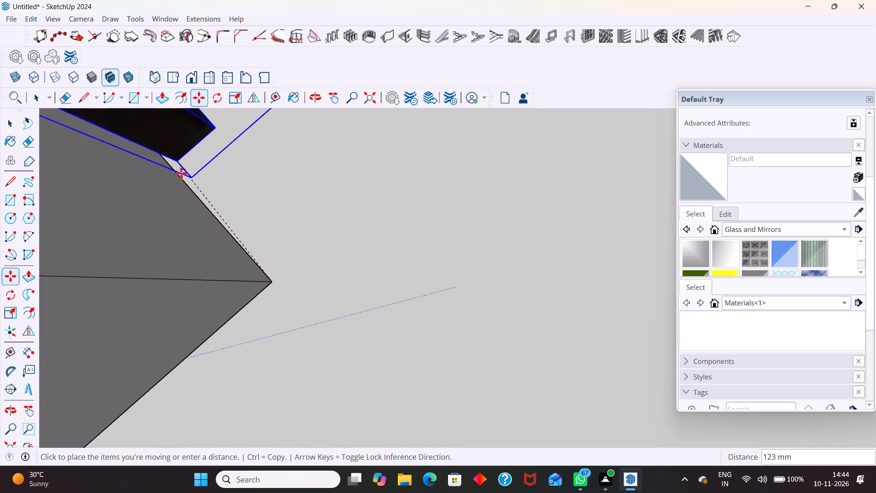
pyautogui.scroll(-18, 208, 236)
pyautogui.scroll(-12, 238, 204)
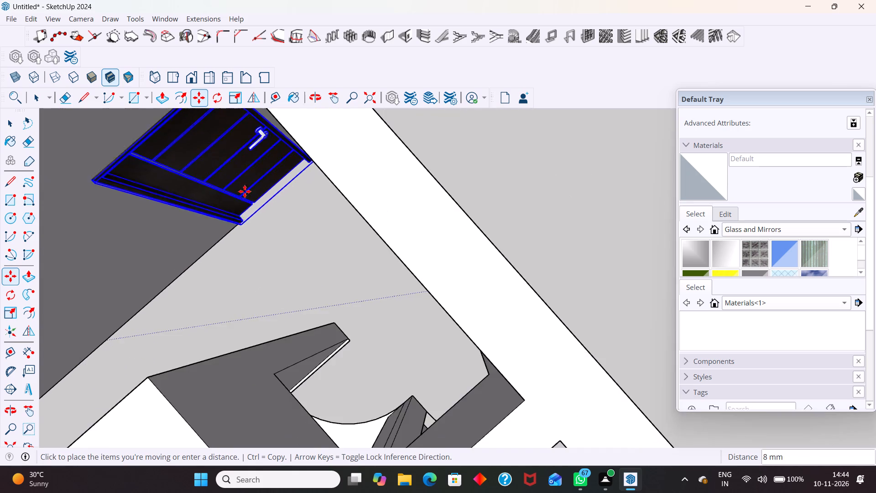
pyautogui.scroll(11, 241, 181)
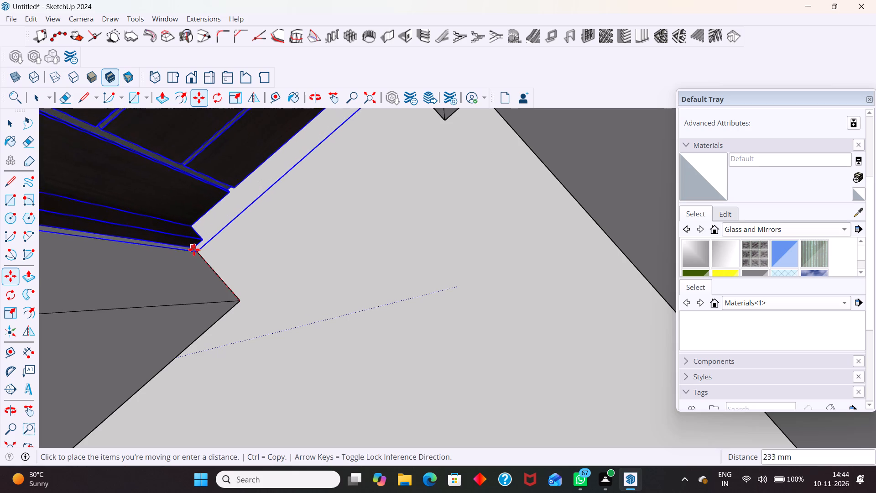
pyautogui.click(206, 263)
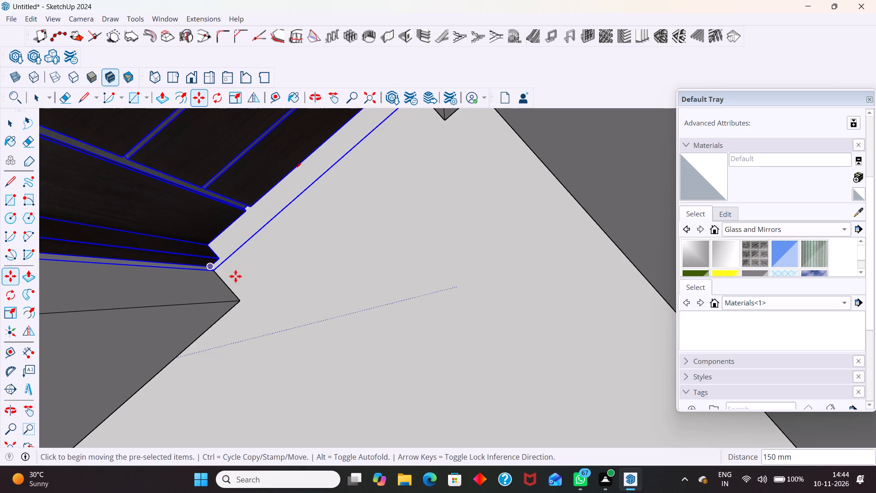
pyautogui.press('space')
# Scale the door in the passage doorway along red and green from its side edge to reduce its thickness.
pyautogui.scroll(-9, 297, 322)
pyautogui.click(335, 318)
pyautogui.click(285, 241)
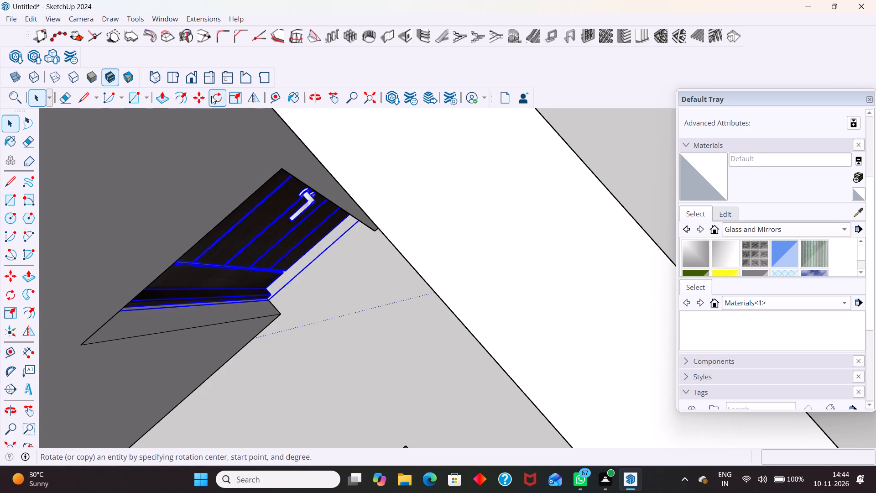
pyautogui.click(239, 95)
pyautogui.moveTo(215, 271); pyautogui.dragTo(198, 167, button='middle')
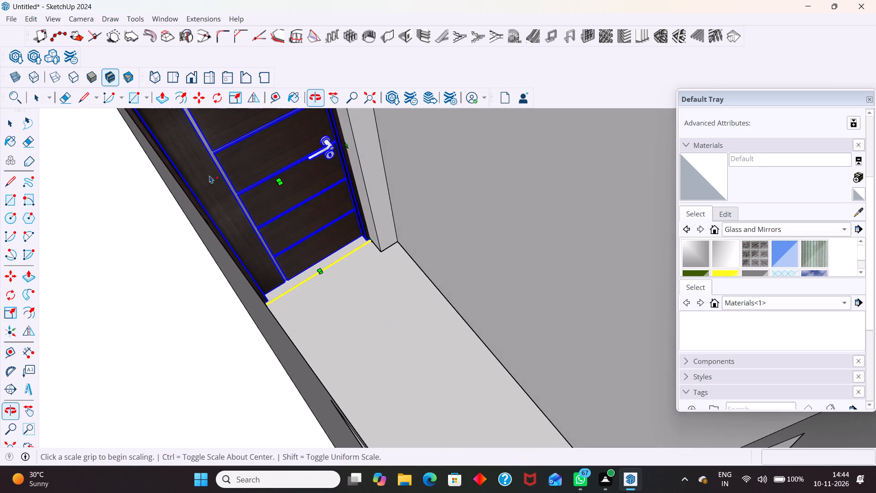
pyautogui.scroll(-6, 339, 297)
pyautogui.scroll(4, 332, 181)
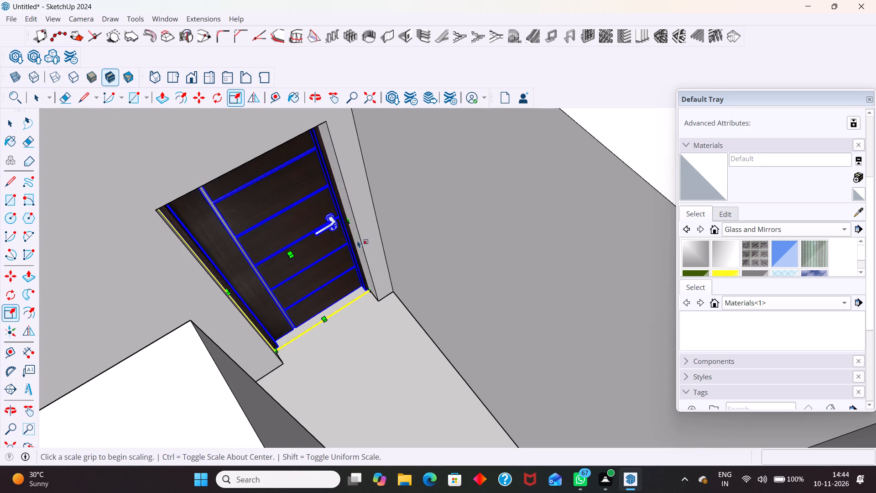
pyautogui.moveTo(352, 243); pyautogui.dragTo(325, 255, button='middle')
pyautogui.scroll(3, 298, 258)
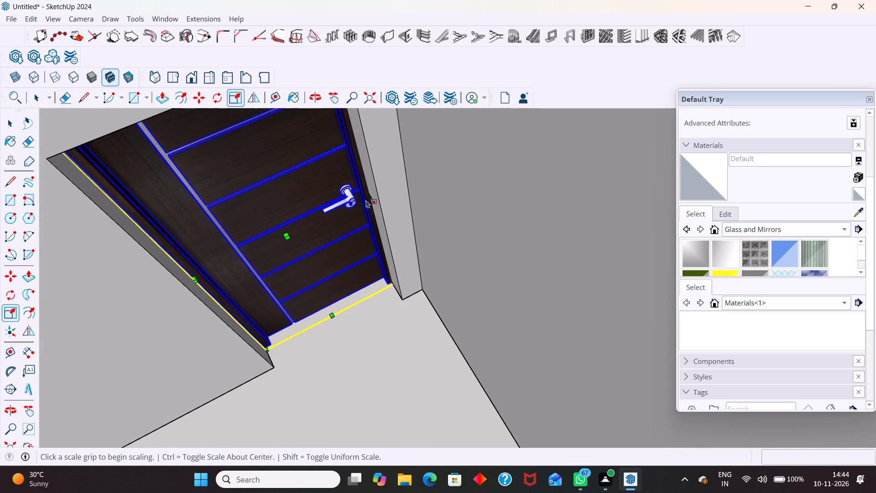
pyautogui.scroll(2, 368, 200)
pyautogui.moveTo(375, 196); pyautogui.dragTo(369, 199)
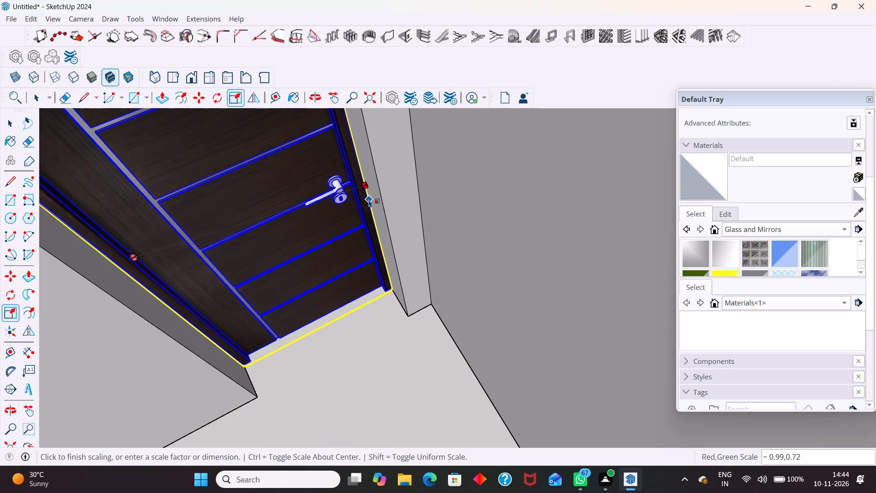
pyautogui.moveTo(369, 199); pyautogui.dragTo(366, 202)
pyautogui.scroll(-2, 378, 265)
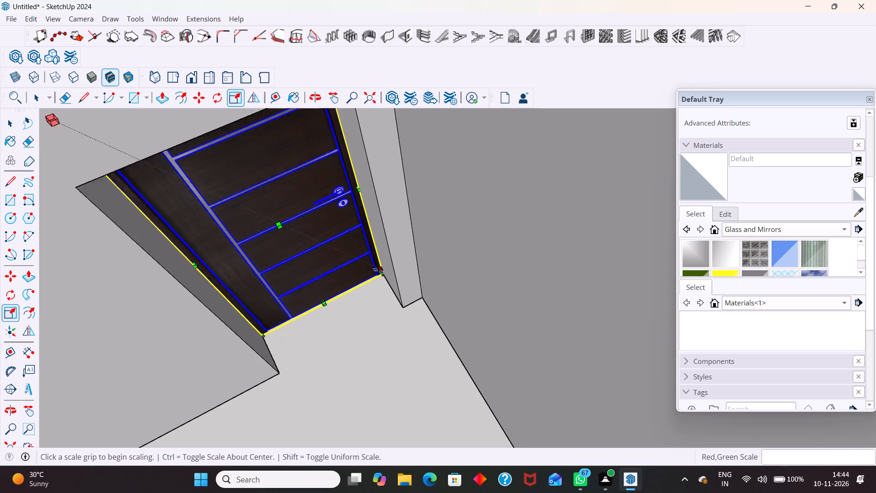
pyautogui.scroll(-3, 378, 271)
pyautogui.scroll(2, 365, 174)
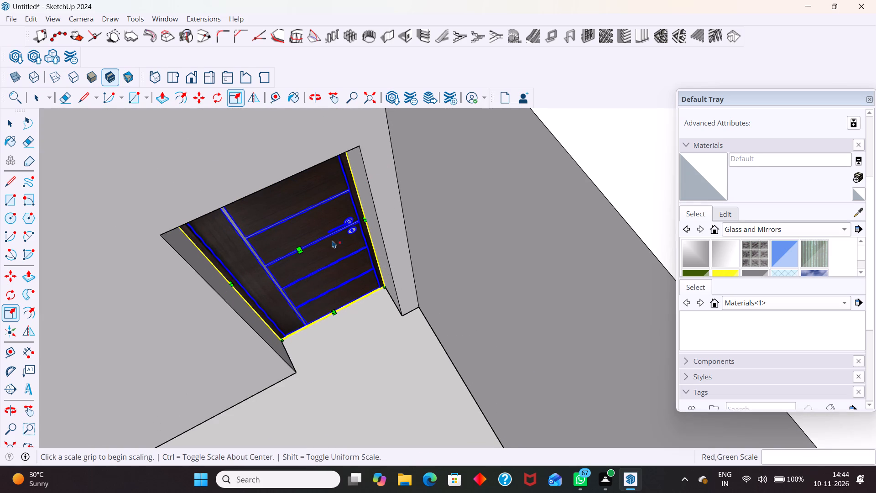
pyautogui.scroll(2, 332, 240)
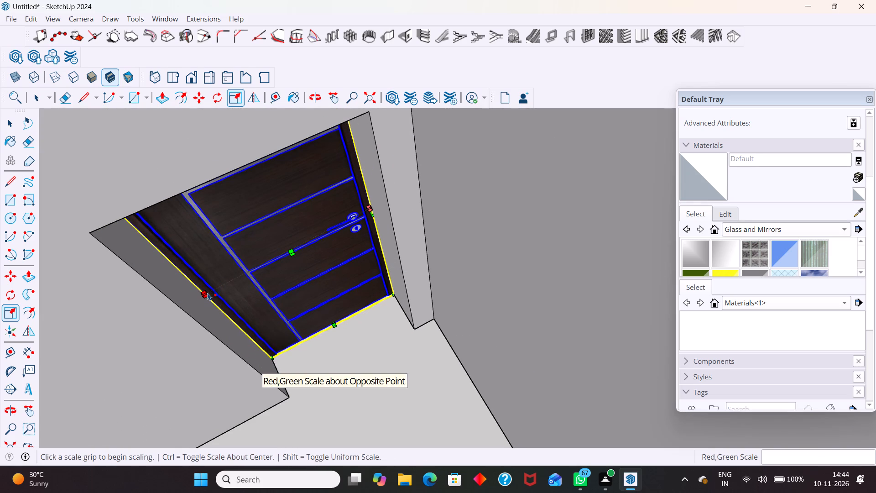
pyautogui.moveTo(208, 293); pyautogui.dragTo(198, 293)
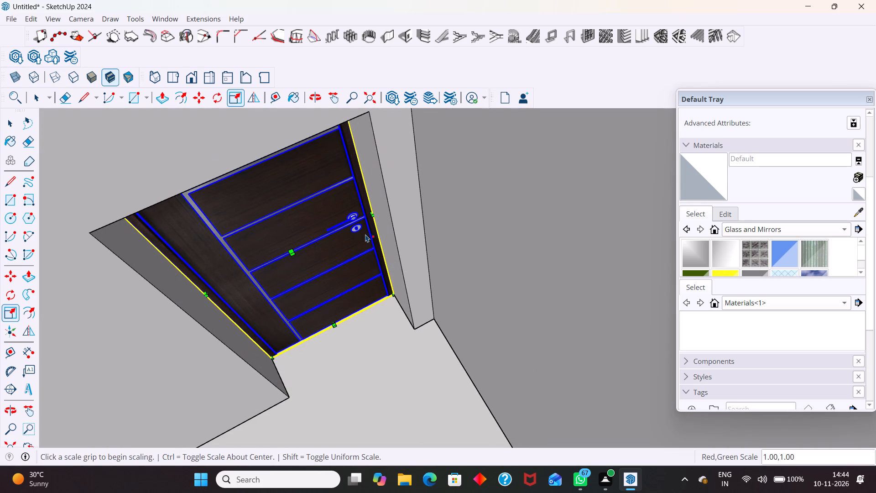
pyautogui.press('space')
# Examine the small rooms and passage from above to find the doorways that still need a door.
pyautogui.scroll(-5, 367, 248)
pyautogui.moveTo(305, 227); pyautogui.dragTo(330, 149, button='middle')
pyautogui.scroll(-4, 430, 199)
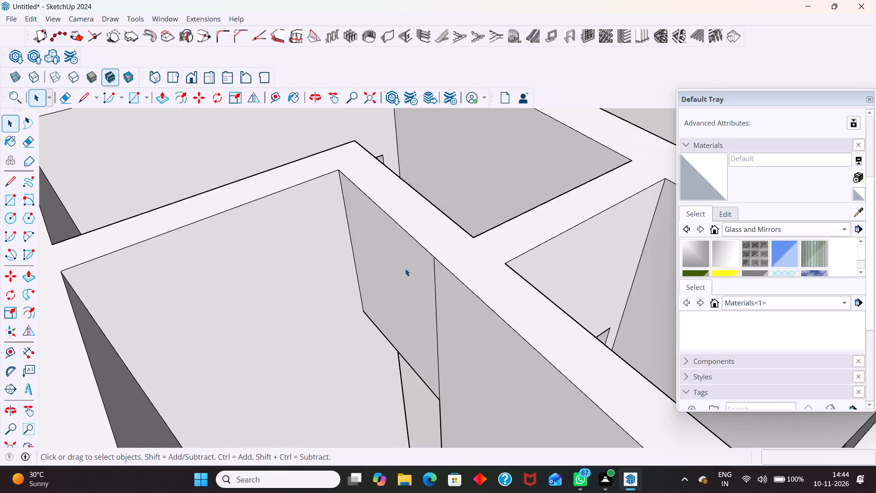
pyautogui.click(475, 177)
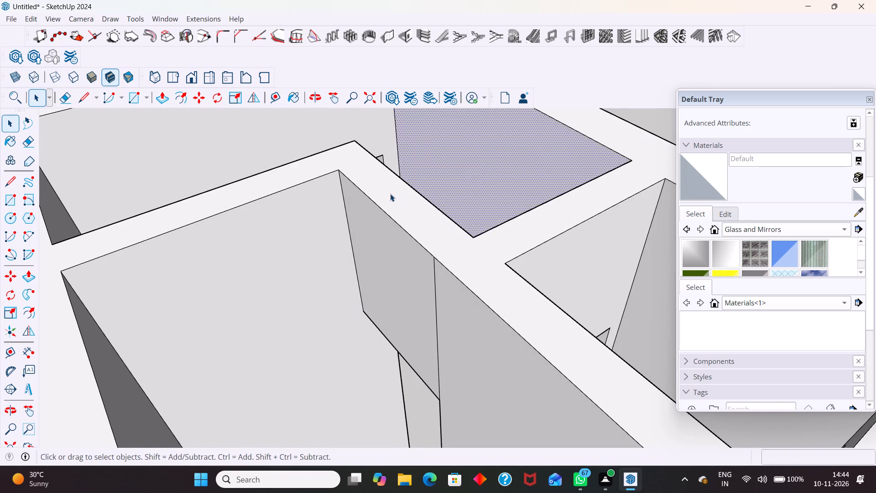
pyautogui.moveTo(390, 194); pyautogui.dragTo(396, 251, button='middle')
pyautogui.scroll(-5, 397, 184)
pyautogui.moveTo(406, 259); pyautogui.dragTo(517, 219, button='middle')
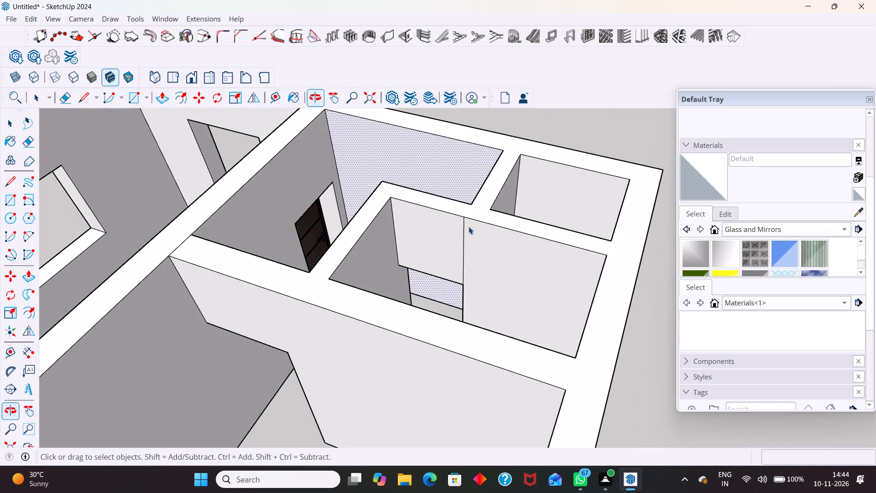
pyautogui.moveTo(341, 223); pyautogui.dragTo(627, 258, button='middle')
pyautogui.moveTo(448, 271); pyautogui.dragTo(613, 275, button='middle')
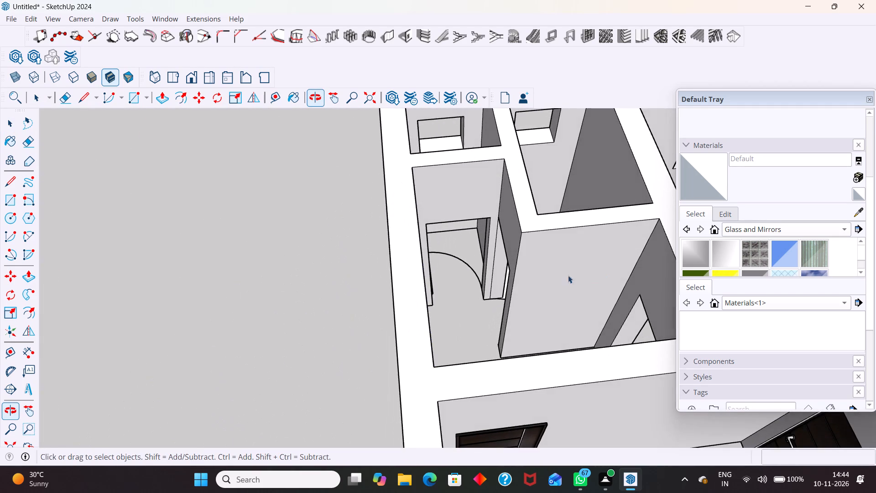
pyautogui.scroll(2, 516, 275)
pyautogui.scroll(-5, 464, 262)
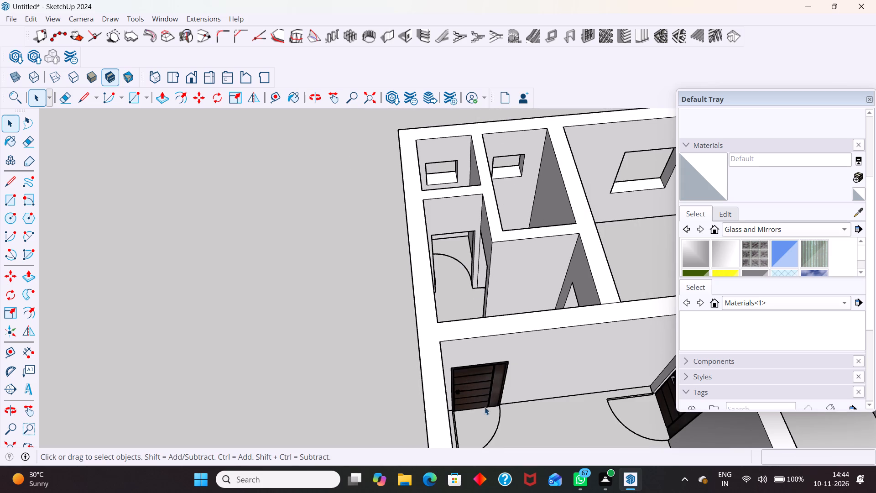
# Copy the door fitted near the outer wall corner into the adjacent passage, in front of the small end room's doorway.
pyautogui.click(480, 391)
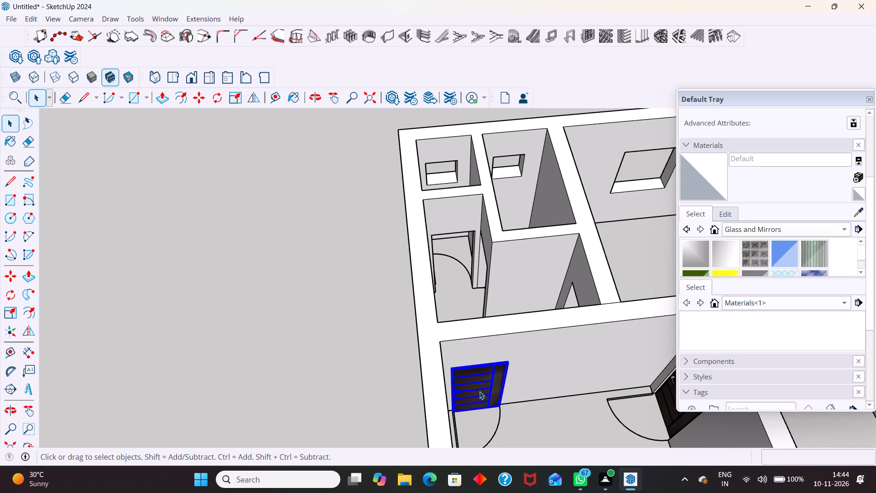
pyautogui.press('m')
pyautogui.click(480, 391)
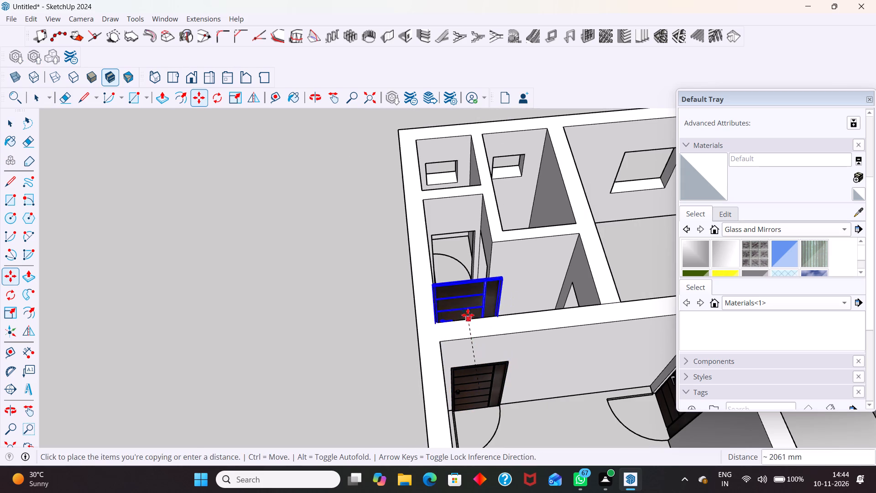
pyautogui.click(469, 299)
pyautogui.press('space')
# Flip the new door copy about its red-axis plane so the handle swaps to the opposite side.
pyautogui.moveTo(528, 275); pyautogui.dragTo(508, 328, button='middle')
pyautogui.scroll(2, 459, 311)
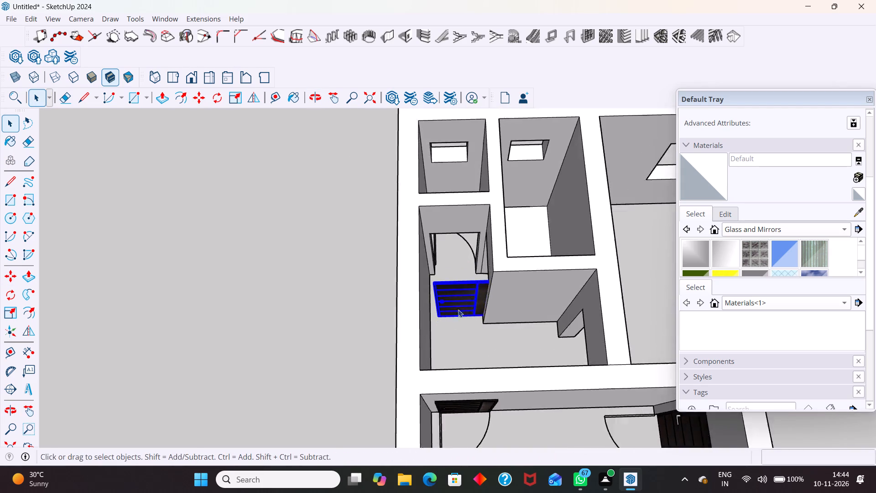
pyautogui.scroll(6, 458, 309)
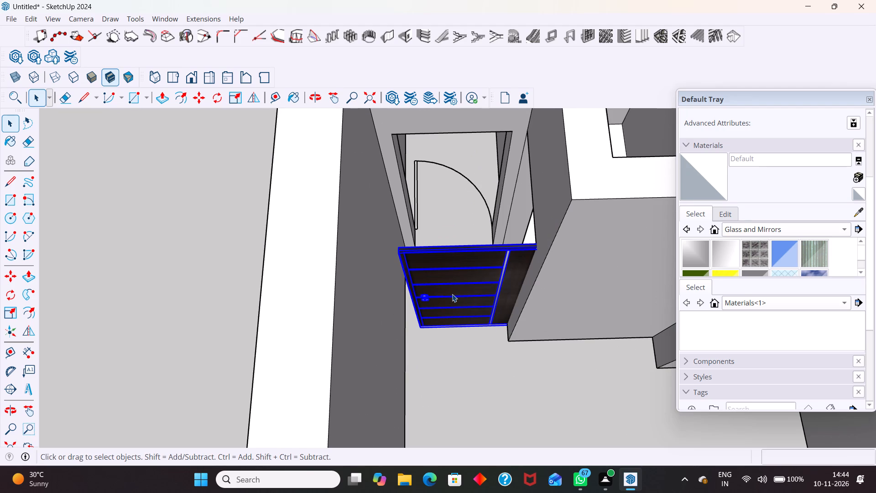
pyautogui.scroll(6, 446, 319)
pyautogui.scroll(-5, 431, 295)
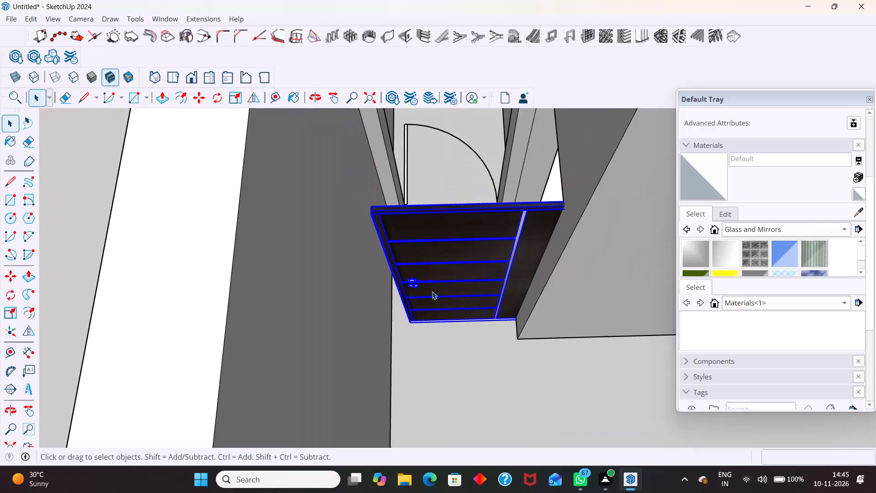
pyautogui.click(256, 96)
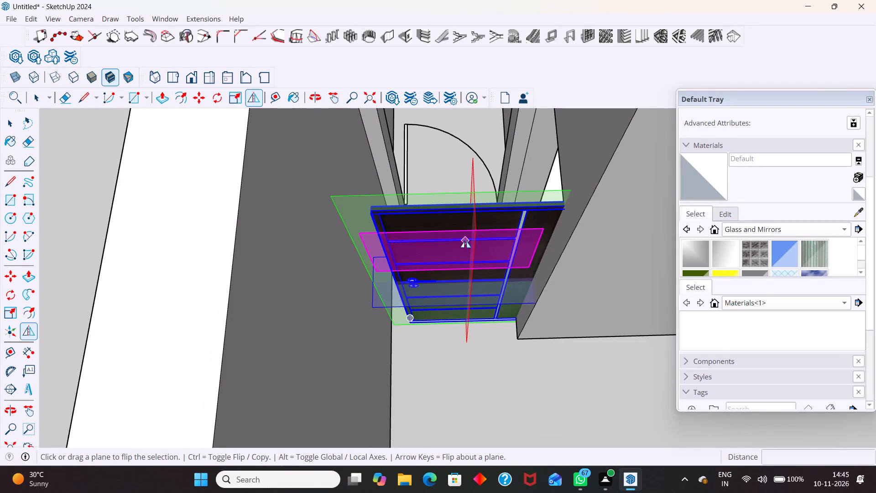
pyautogui.click(475, 236)
pyautogui.click(475, 236)
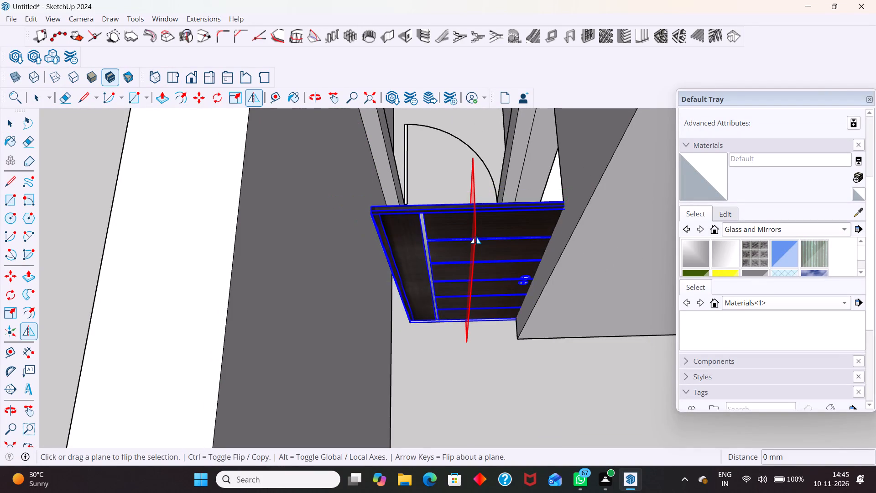
# Flip the new door copy in the passage about its green-axis plane, then deselect it.
pyautogui.click(350, 202)
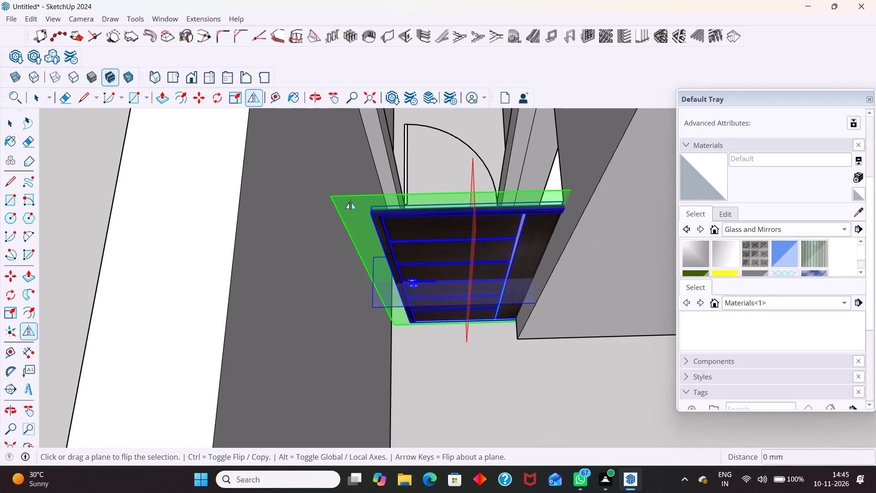
pyautogui.press('space')
pyautogui.click(428, 307)
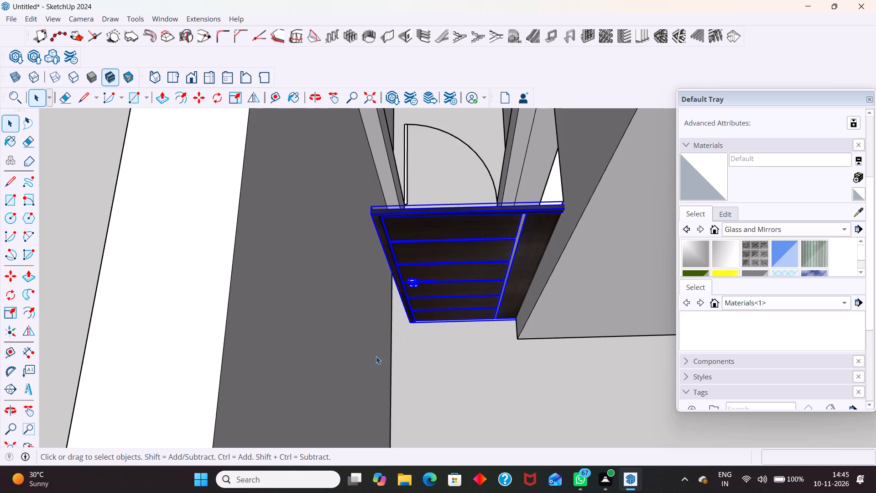
pyautogui.click(376, 356)
# Move the flipped door copy about 842 mm by its handle-side bottom corner into the small end room's doorway.
pyautogui.moveTo(414, 276); pyautogui.dragTo(436, 181, button='middle')
pyautogui.moveTo(466, 263); pyautogui.dragTo(471, 200, button='middle')
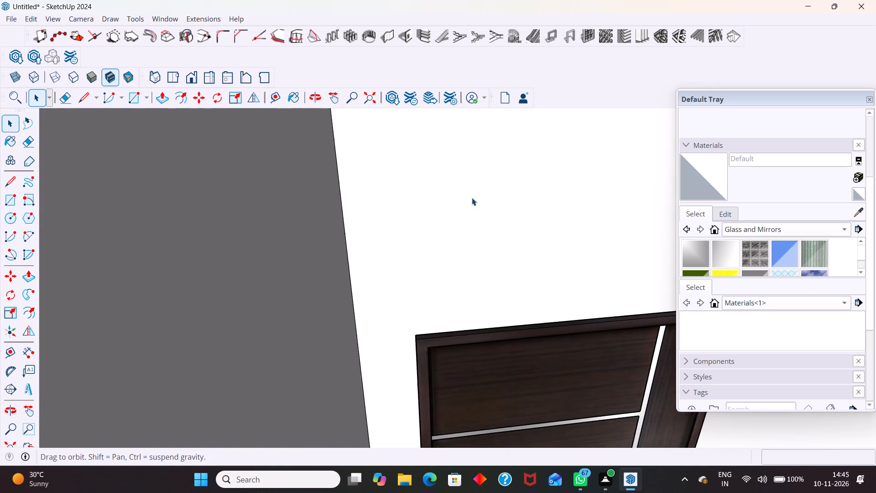
pyautogui.scroll(-7, 475, 203)
pyautogui.moveTo(580, 394); pyautogui.dragTo(516, 389, button='middle')
pyautogui.scroll(-3, 470, 315)
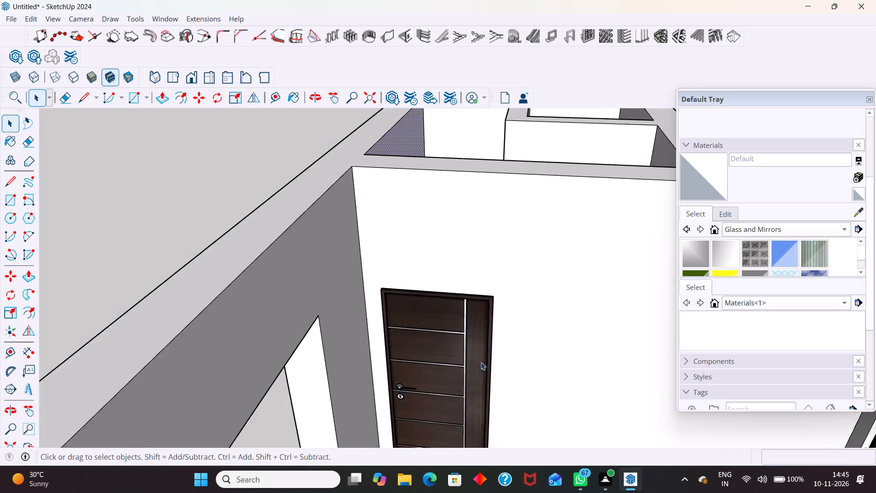
pyautogui.scroll(-9, 481, 362)
pyautogui.moveTo(470, 218); pyautogui.dragTo(480, 294, button='middle')
pyautogui.scroll(11, 477, 301)
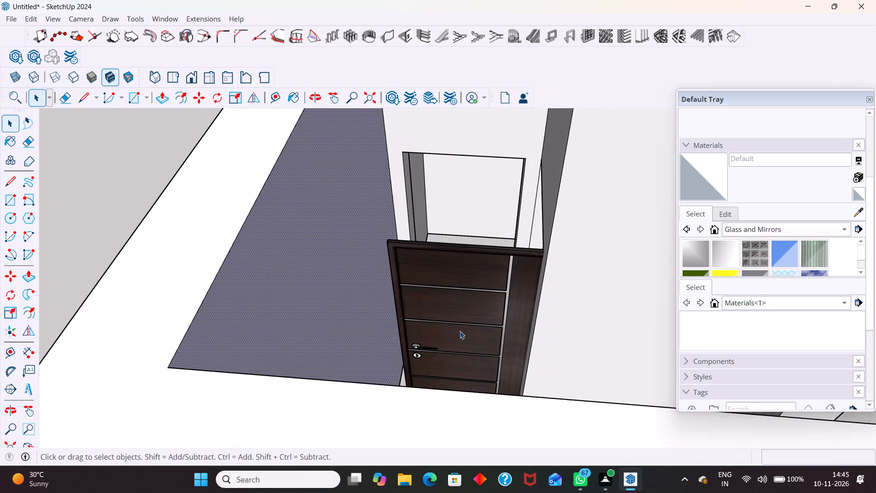
pyautogui.scroll(1, 426, 362)
pyautogui.moveTo(425, 366); pyautogui.dragTo(422, 378, button='middle')
pyautogui.scroll(5, 433, 389)
pyautogui.click(432, 378)
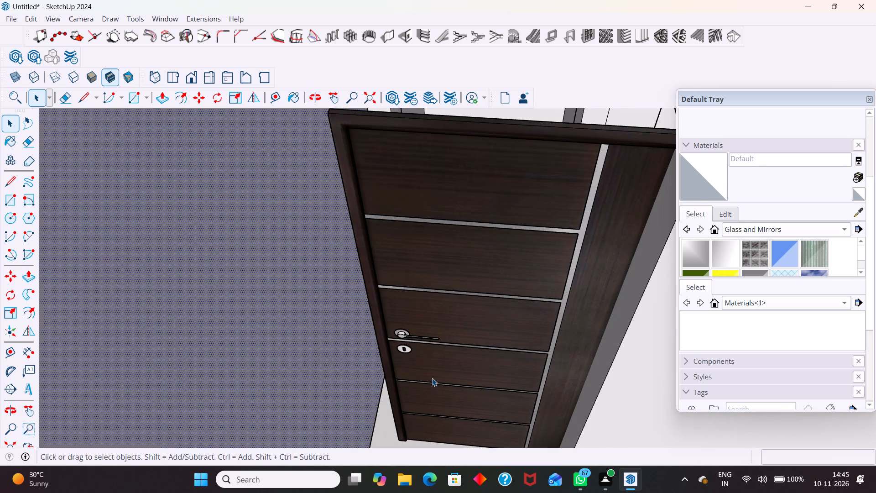
pyautogui.scroll(-4, 442, 354)
pyautogui.press('m')
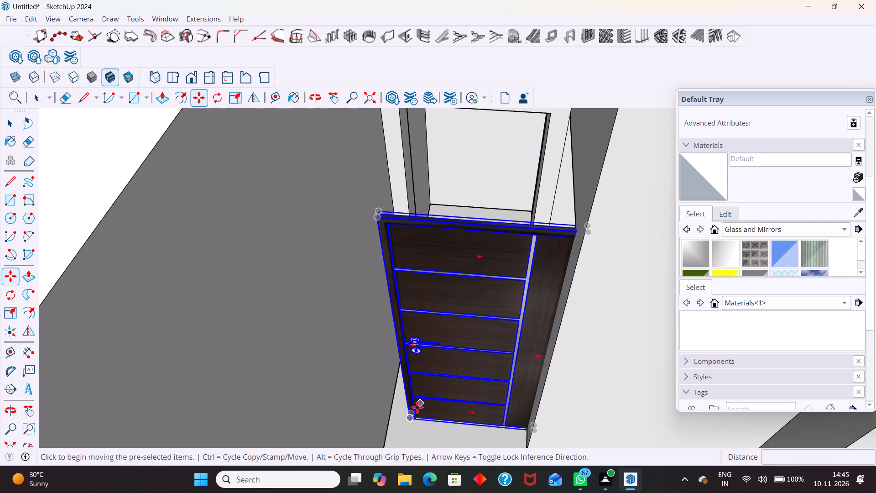
pyautogui.scroll(15, 412, 414)
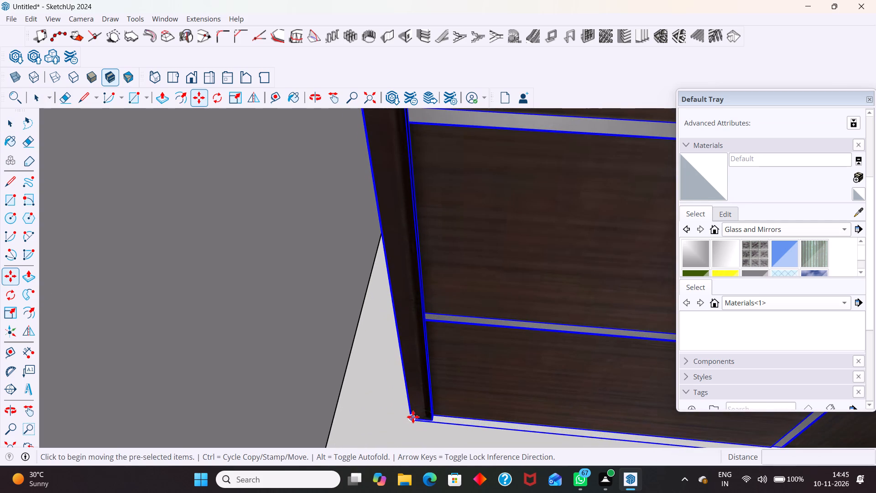
pyautogui.click(412, 417)
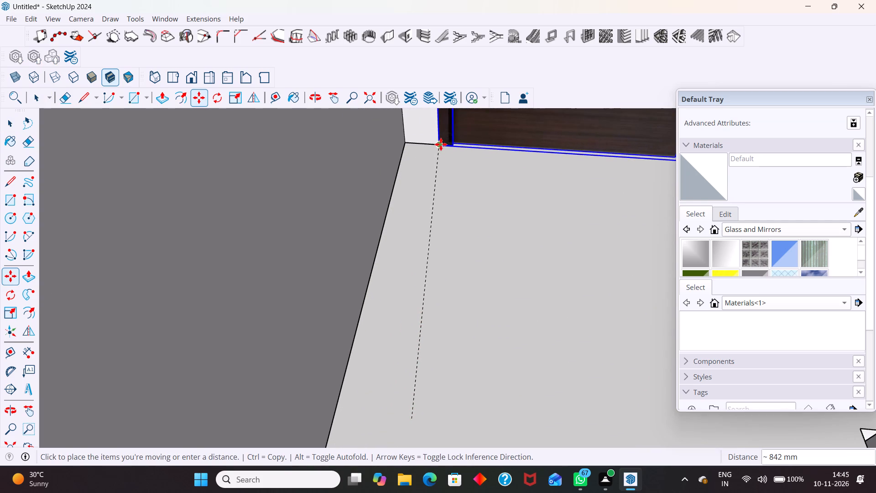
pyautogui.click(438, 144)
pyautogui.scroll(-11, 459, 262)
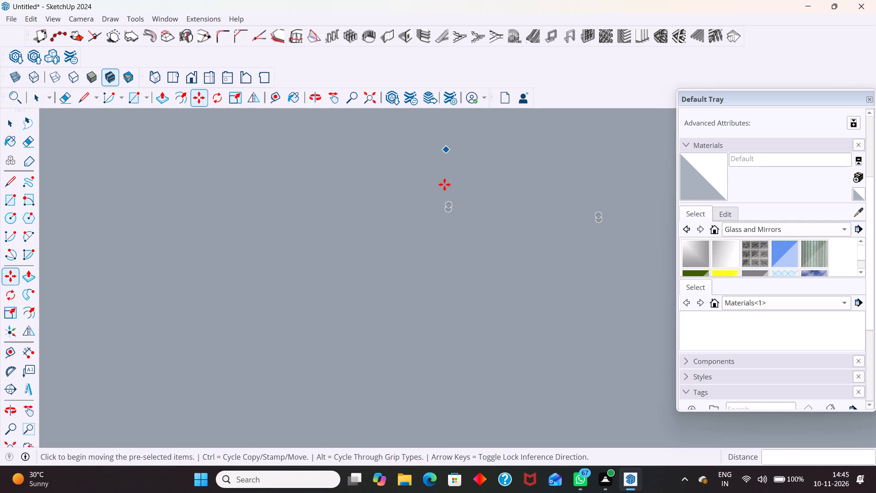
pyautogui.scroll(-6, 441, 196)
pyautogui.press('space')
# Scale the door in the small end room's doorway narrower from the side opposite its handle to match the opening width.
pyautogui.scroll(-19, 429, 221)
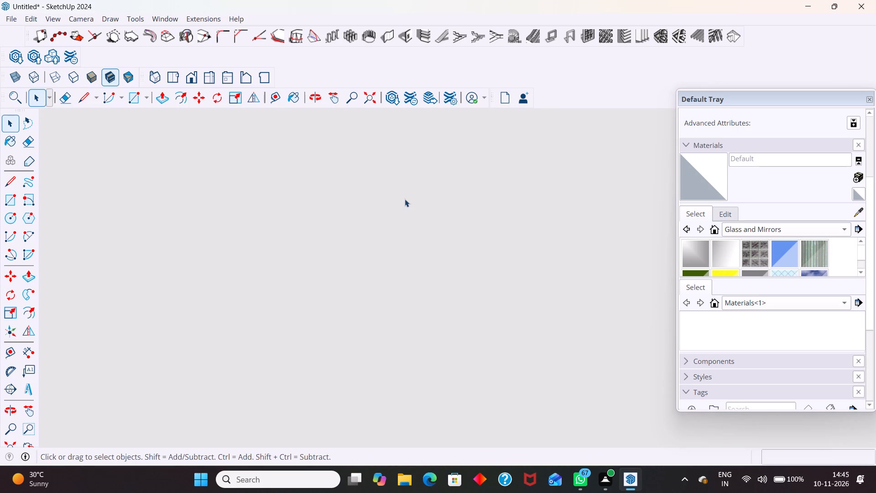
pyautogui.scroll(-5, 405, 199)
pyautogui.click(172, 78)
pyautogui.scroll(-4, 391, 198)
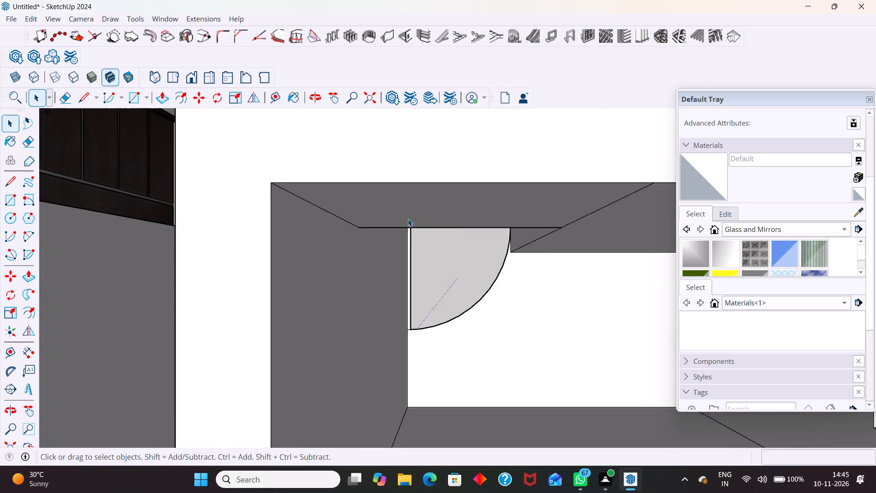
pyautogui.scroll(-6, 408, 219)
pyautogui.moveTo(375, 246); pyautogui.dragTo(410, 200, button='middle')
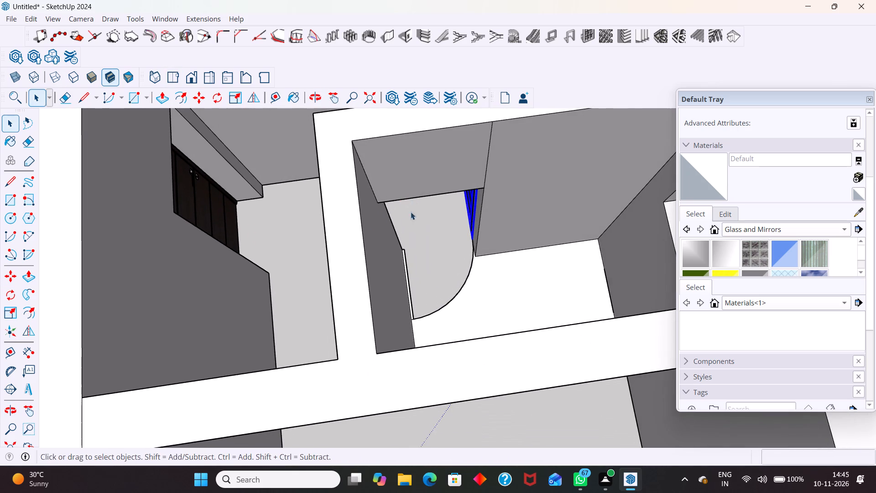
pyautogui.moveTo(342, 228); pyautogui.dragTo(489, 223, button='middle')
pyautogui.scroll(-5, 412, 221)
pyautogui.moveTo(315, 262); pyautogui.dragTo(368, 273, button='middle')
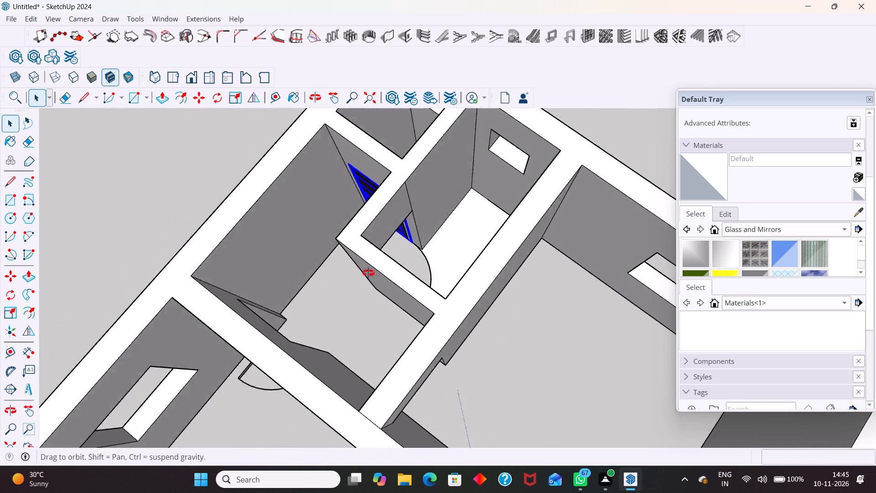
pyautogui.moveTo(368, 273); pyautogui.dragTo(434, 258, button='middle')
pyautogui.scroll(5, 308, 284)
pyautogui.moveTo(324, 288); pyautogui.dragTo(431, 277, button='middle')
pyautogui.scroll(5, 349, 304)
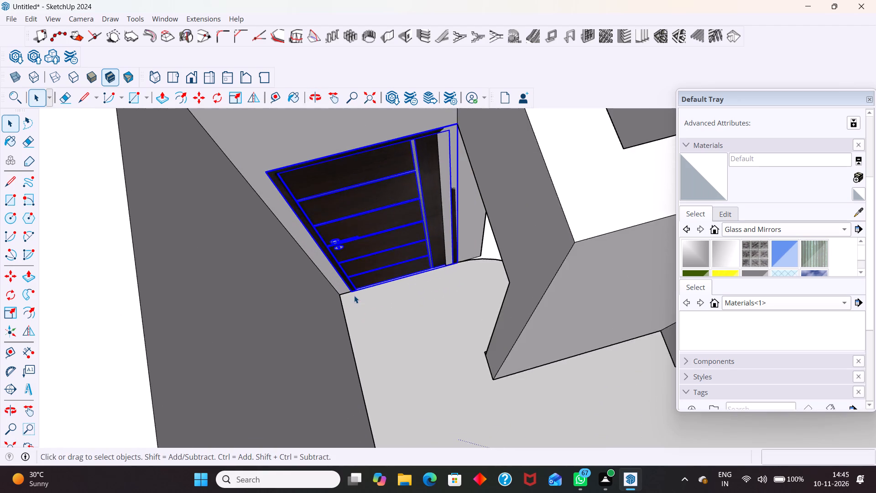
pyautogui.scroll(5, 354, 295)
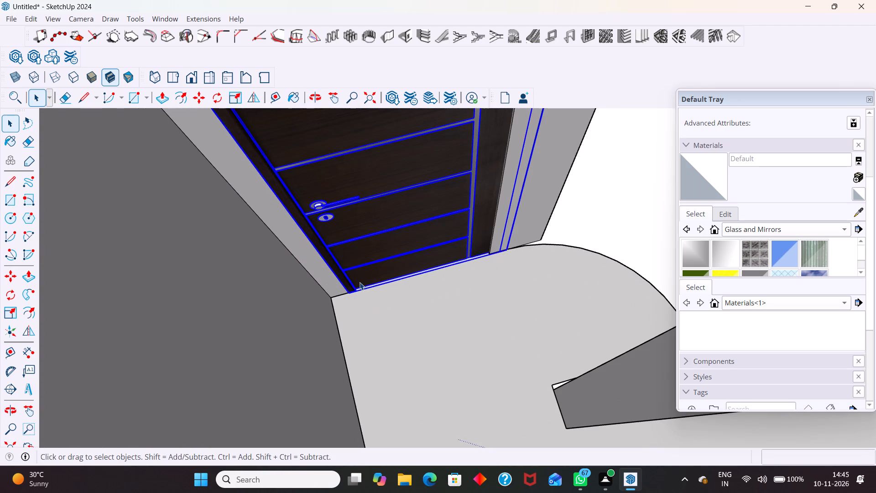
pyautogui.scroll(-6, 365, 306)
pyautogui.click(235, 97)
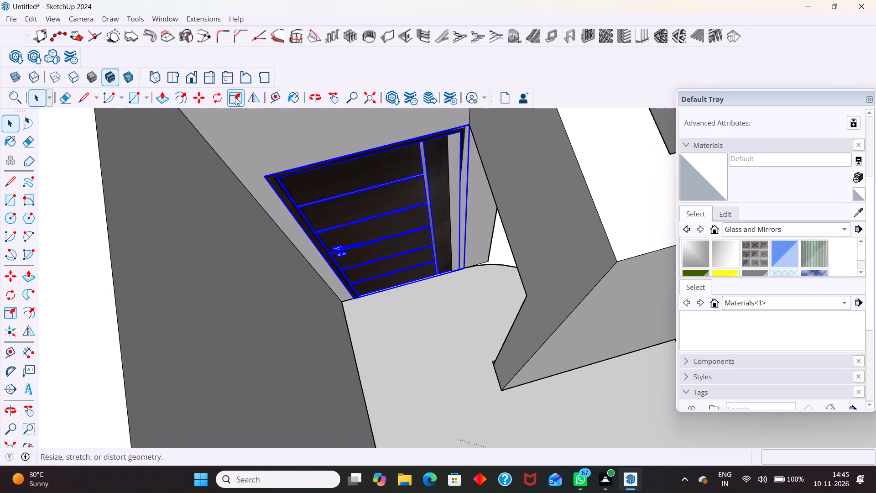
pyautogui.moveTo(465, 257); pyautogui.dragTo(405, 212, button='middle')
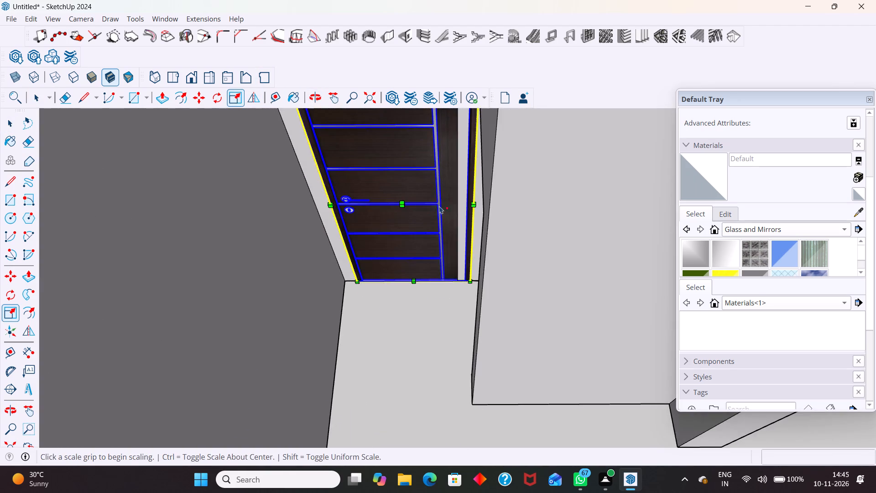
pyautogui.scroll(4, 447, 204)
pyautogui.moveTo(488, 211); pyautogui.dragTo(477, 216, button='middle')
pyautogui.scroll(1, 484, 209)
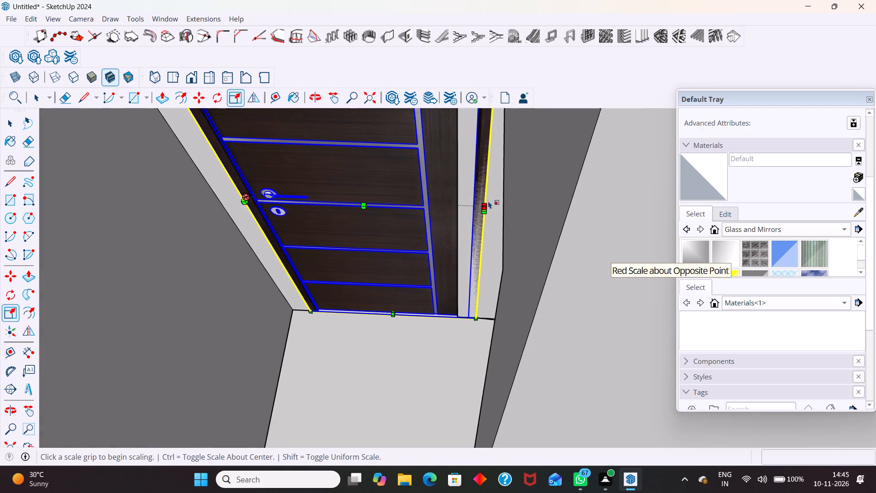
pyautogui.moveTo(489, 200); pyautogui.dragTo(465, 199)
pyautogui.scroll(-8, 469, 199)
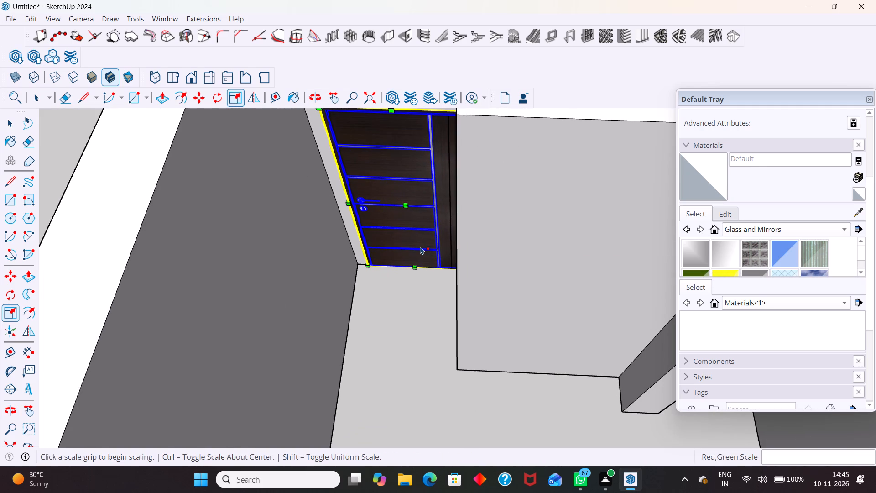
pyautogui.moveTo(459, 260); pyautogui.dragTo(534, 195, button='middle')
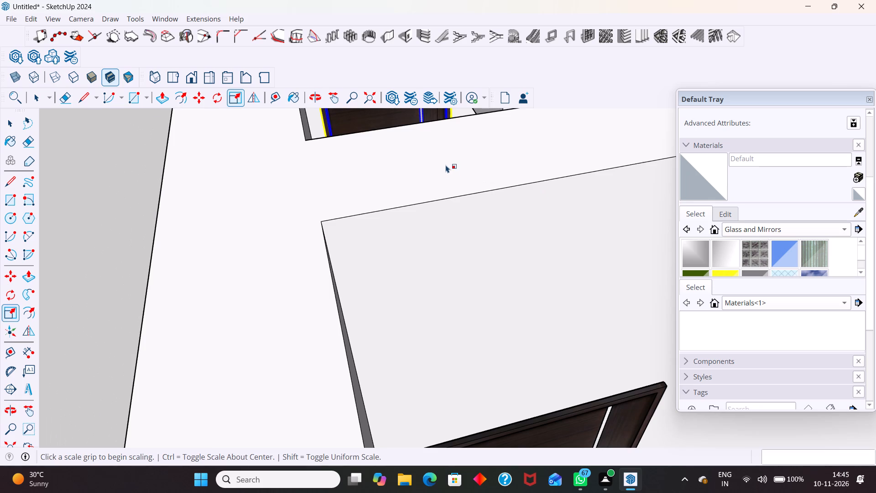
pyautogui.moveTo(444, 181); pyautogui.dragTo(444, 275, button='middle')
pyautogui.scroll(-12, 438, 201)
pyautogui.scroll(2, 458, 106)
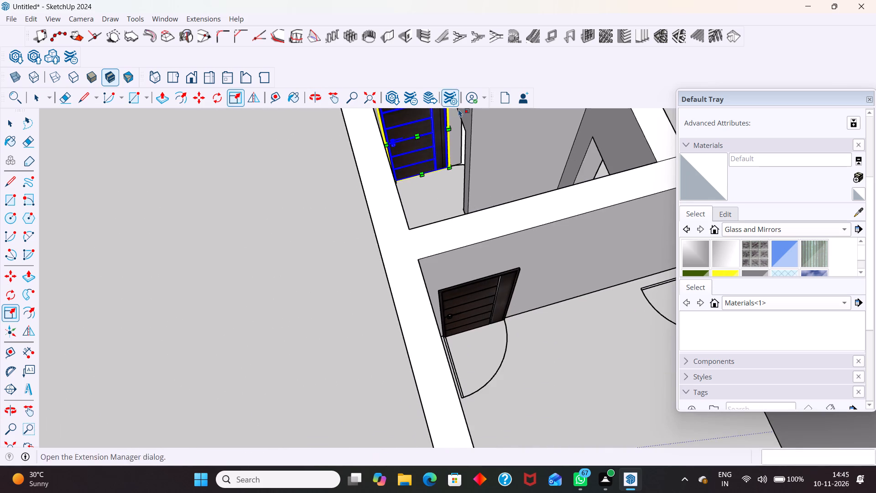
pyautogui.scroll(2, 459, 109)
pyautogui.scroll(-4, 475, 194)
pyautogui.scroll(13, 453, 113)
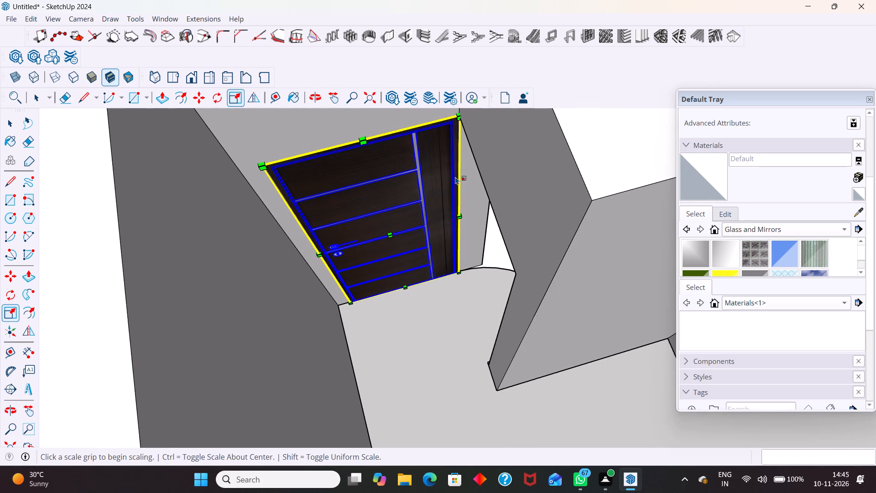
pyautogui.press('space')
pyautogui.click(434, 299)
# Move the narrowed door about 3 mm so its handle-side bottom corner meets the doorway's wall corner.
pyautogui.moveTo(441, 291); pyautogui.dragTo(507, 264, button='middle')
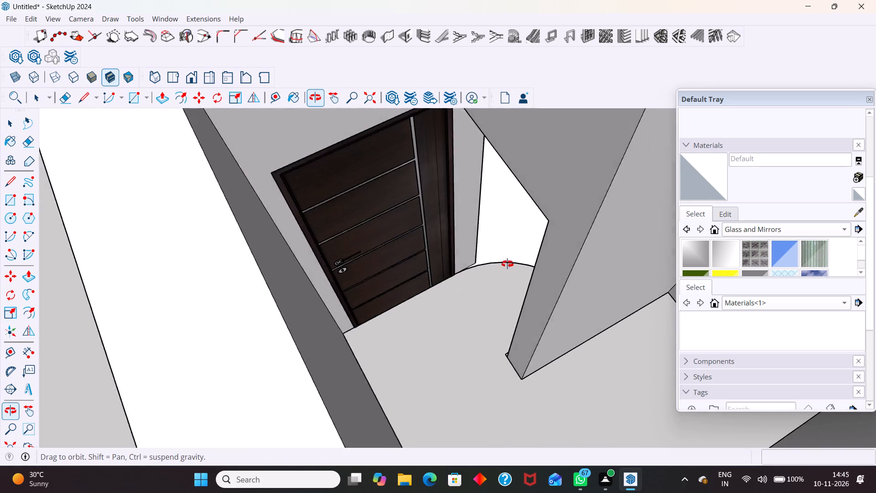
pyautogui.moveTo(507, 264); pyautogui.dragTo(522, 252, button='middle')
pyautogui.scroll(5, 462, 212)
pyautogui.click(306, 396)
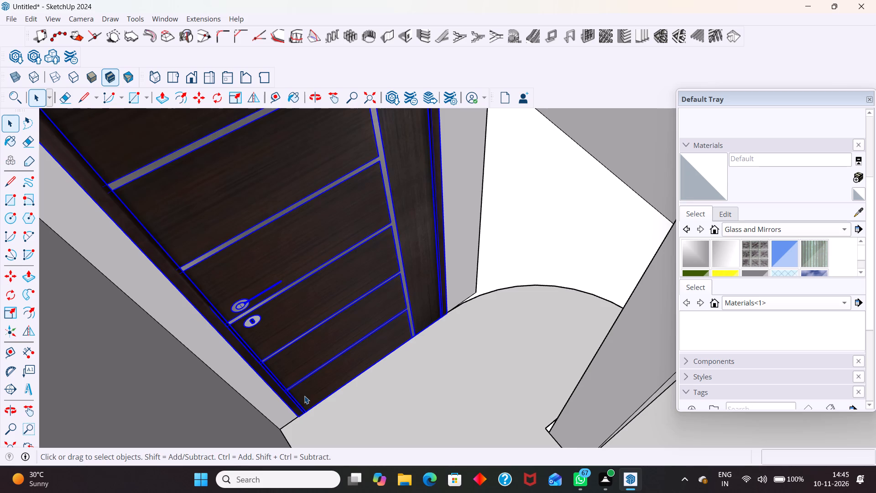
pyautogui.scroll(10, 292, 427)
pyautogui.press('m')
pyautogui.scroll(6, 297, 421)
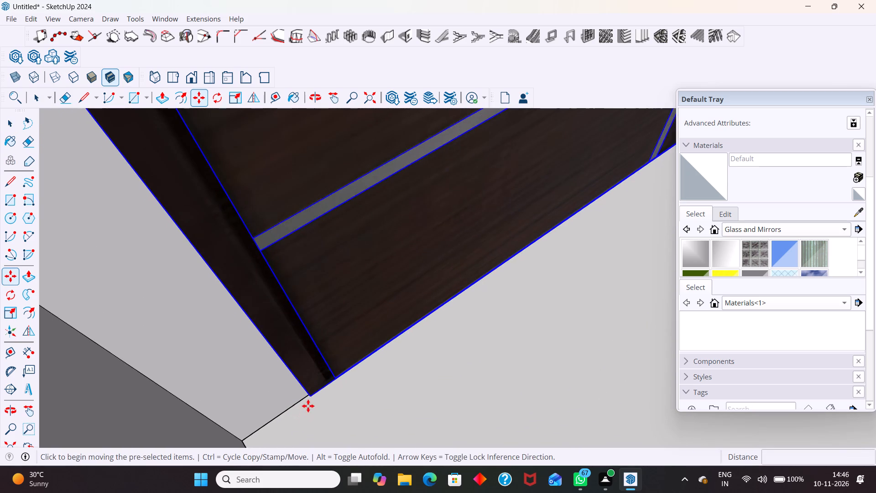
pyautogui.scroll(7, 308, 406)
pyautogui.click(308, 392)
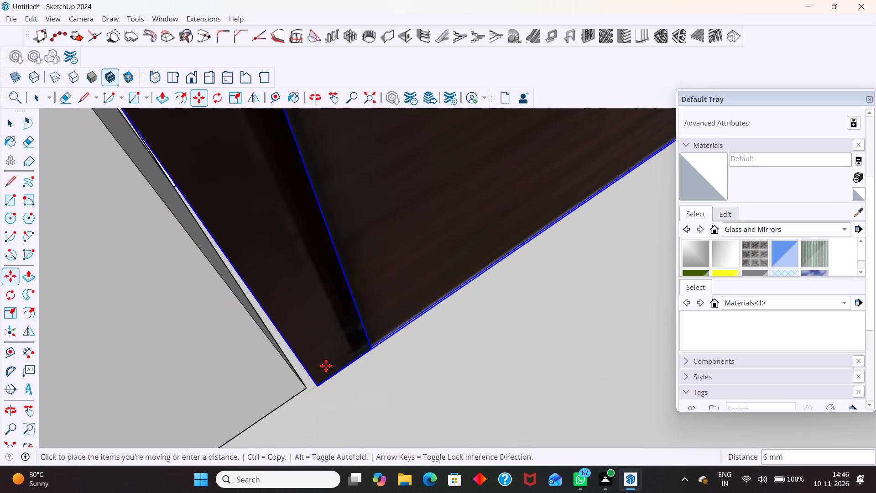
pyautogui.click(309, 388)
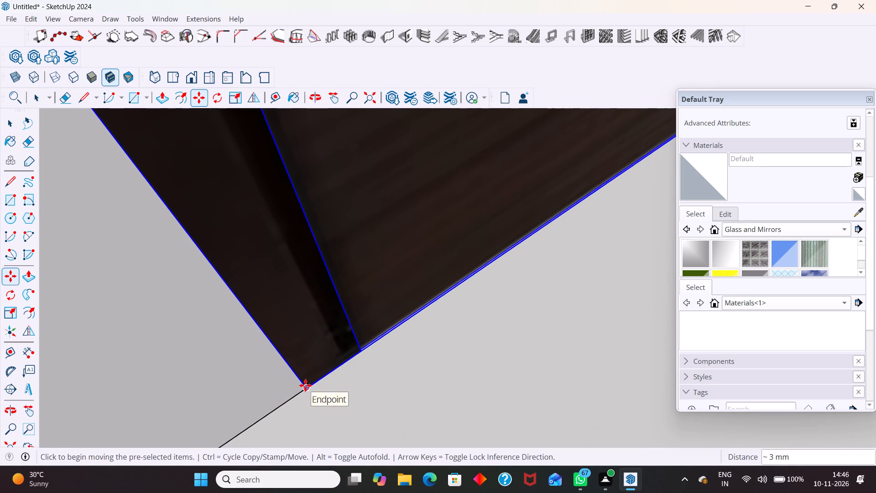
# Move the door 100 mm from the doorway's front corner into the wall thickness along the opening's side edge.
pyautogui.click(305, 385)
pyautogui.moveTo(284, 357); pyautogui.dragTo(207, 379, button='middle')
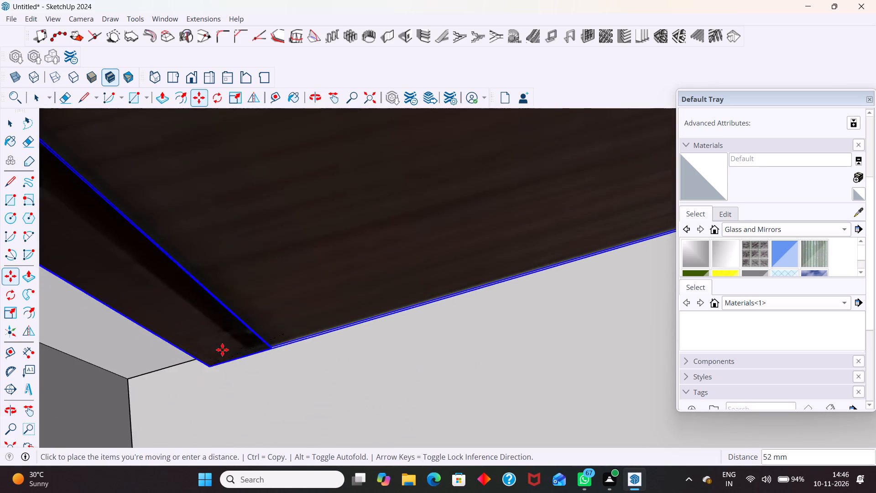
pyautogui.scroll(9, 271, 315)
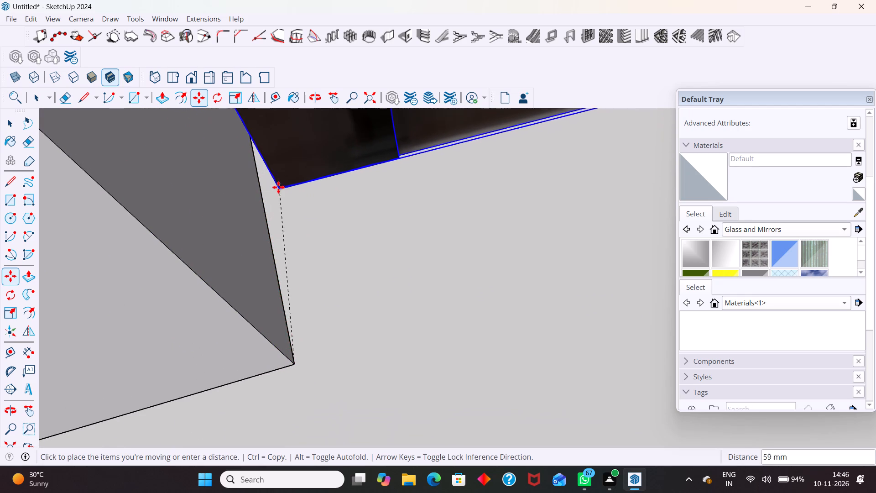
pyautogui.scroll(-6, 269, 223)
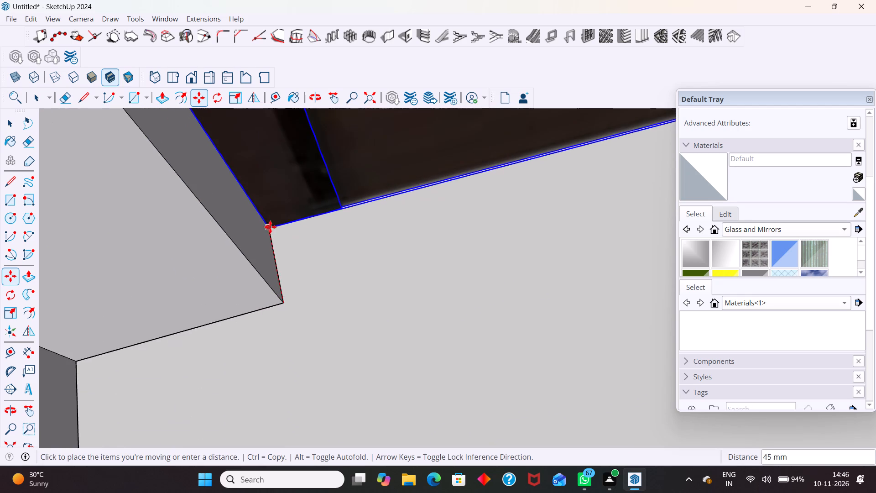
pyautogui.scroll(-3, 270, 226)
pyautogui.scroll(5, 274, 122)
pyautogui.scroll(-17, 280, 219)
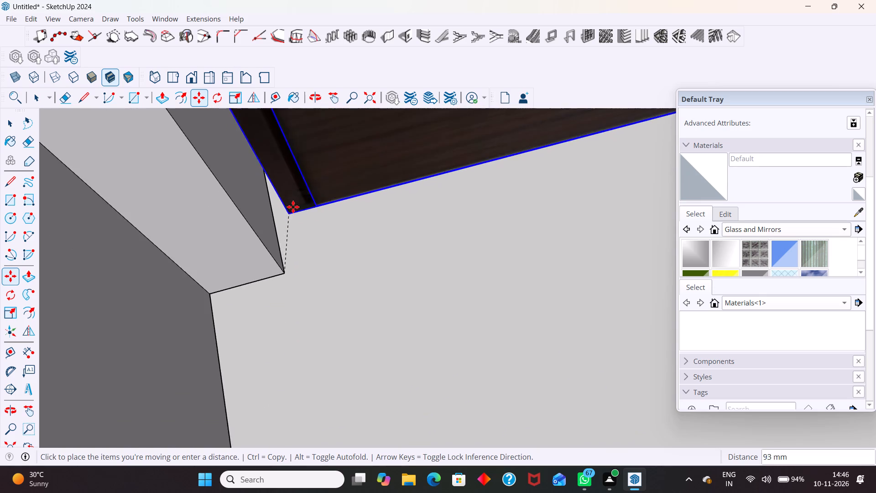
pyautogui.scroll(-4, 293, 207)
pyautogui.scroll(5, 312, 134)
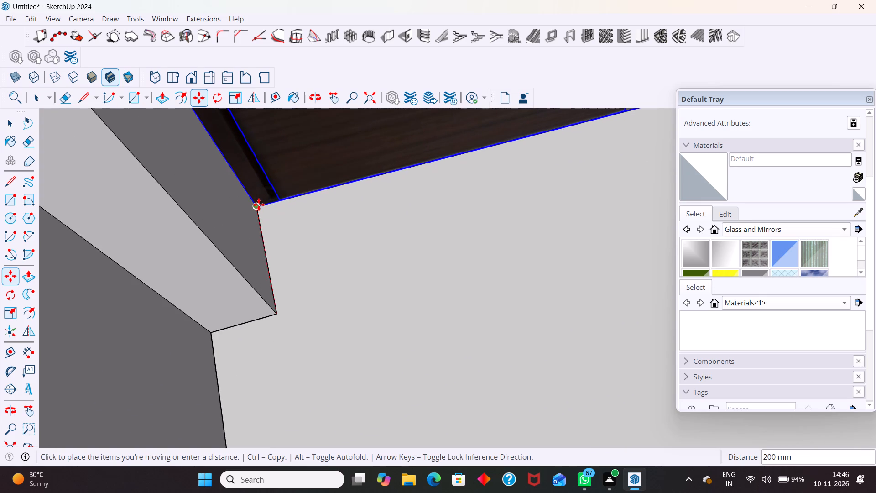
pyautogui.click(268, 260)
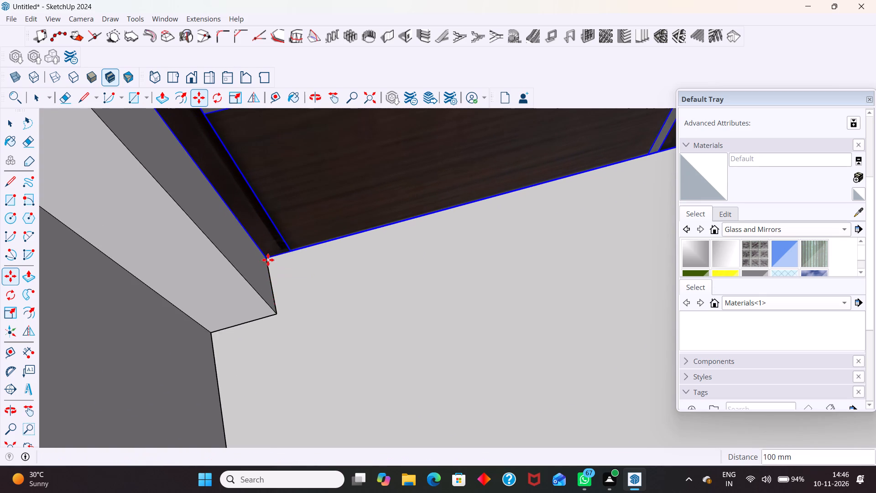
pyautogui.press('space')
pyautogui.scroll(-6, 356, 348)
pyautogui.scroll(-16, 370, 367)
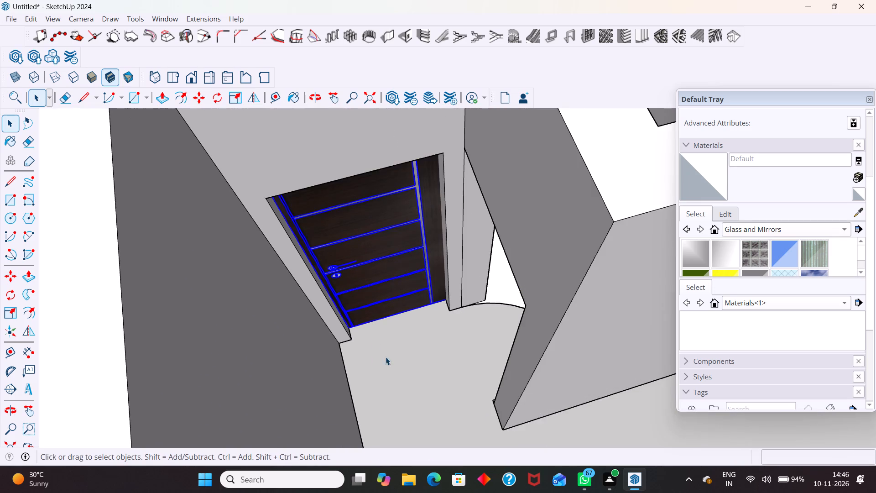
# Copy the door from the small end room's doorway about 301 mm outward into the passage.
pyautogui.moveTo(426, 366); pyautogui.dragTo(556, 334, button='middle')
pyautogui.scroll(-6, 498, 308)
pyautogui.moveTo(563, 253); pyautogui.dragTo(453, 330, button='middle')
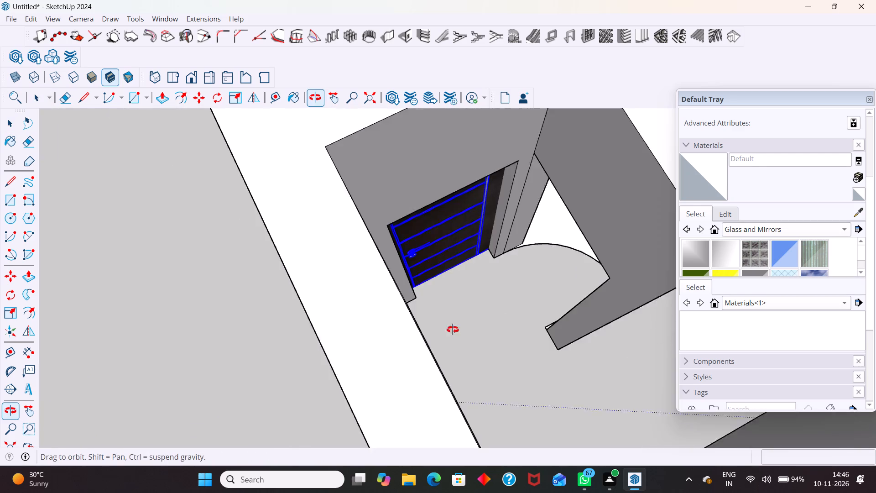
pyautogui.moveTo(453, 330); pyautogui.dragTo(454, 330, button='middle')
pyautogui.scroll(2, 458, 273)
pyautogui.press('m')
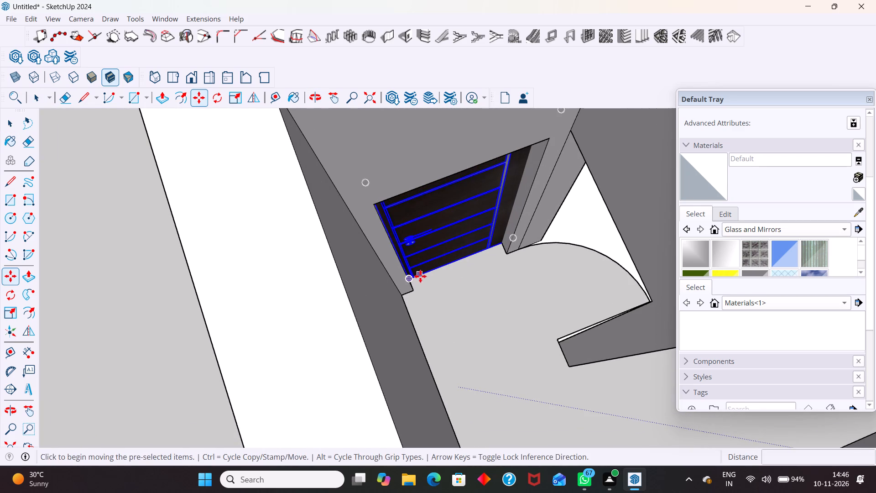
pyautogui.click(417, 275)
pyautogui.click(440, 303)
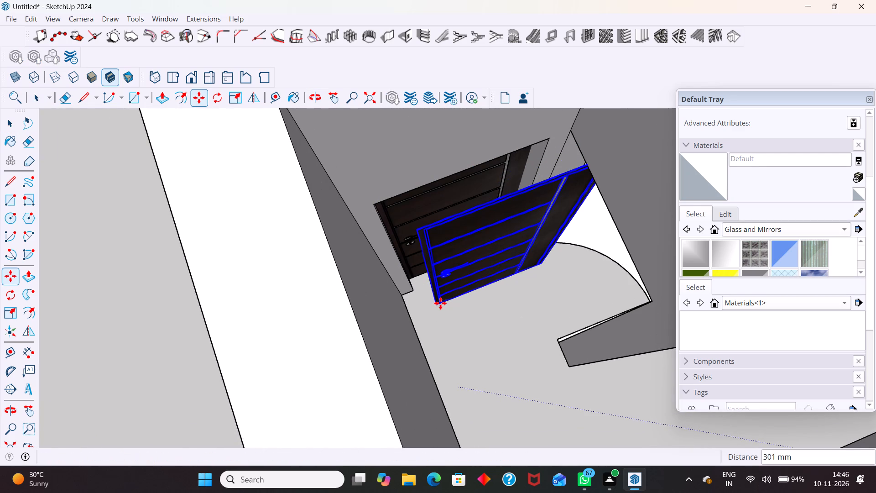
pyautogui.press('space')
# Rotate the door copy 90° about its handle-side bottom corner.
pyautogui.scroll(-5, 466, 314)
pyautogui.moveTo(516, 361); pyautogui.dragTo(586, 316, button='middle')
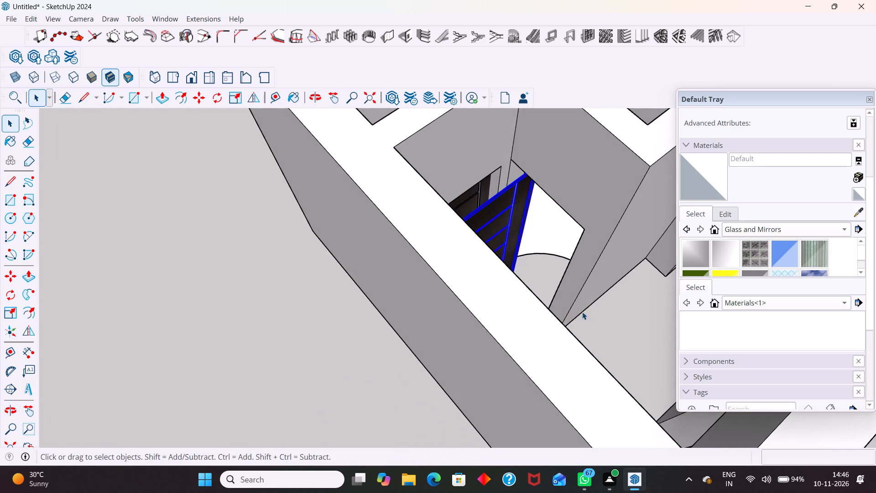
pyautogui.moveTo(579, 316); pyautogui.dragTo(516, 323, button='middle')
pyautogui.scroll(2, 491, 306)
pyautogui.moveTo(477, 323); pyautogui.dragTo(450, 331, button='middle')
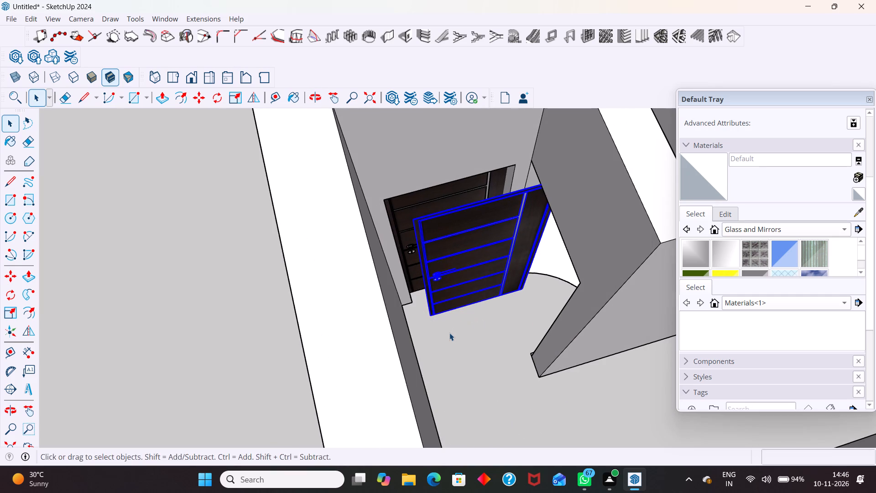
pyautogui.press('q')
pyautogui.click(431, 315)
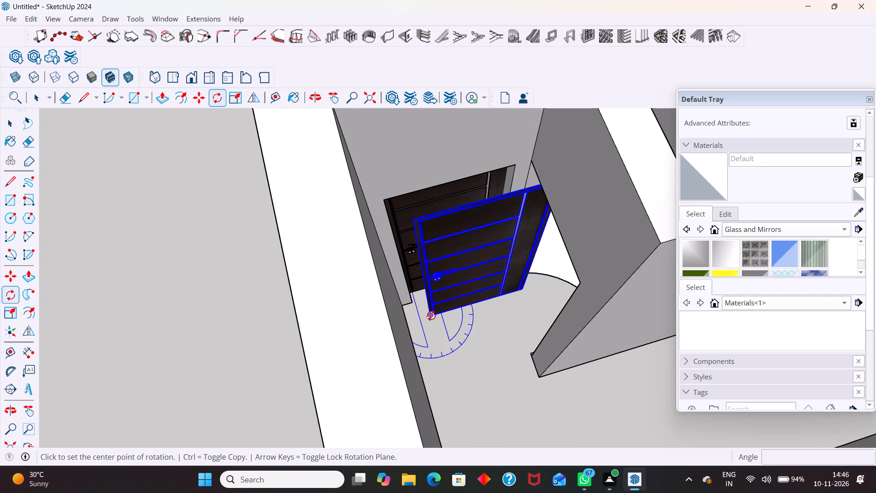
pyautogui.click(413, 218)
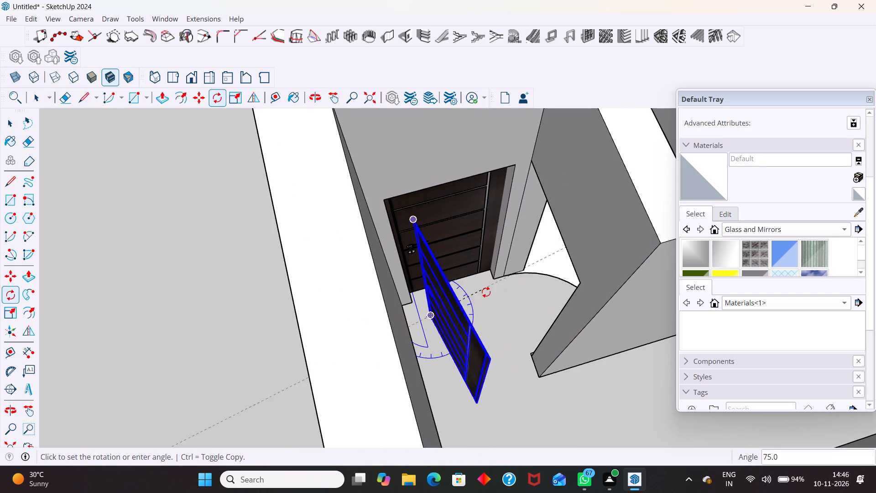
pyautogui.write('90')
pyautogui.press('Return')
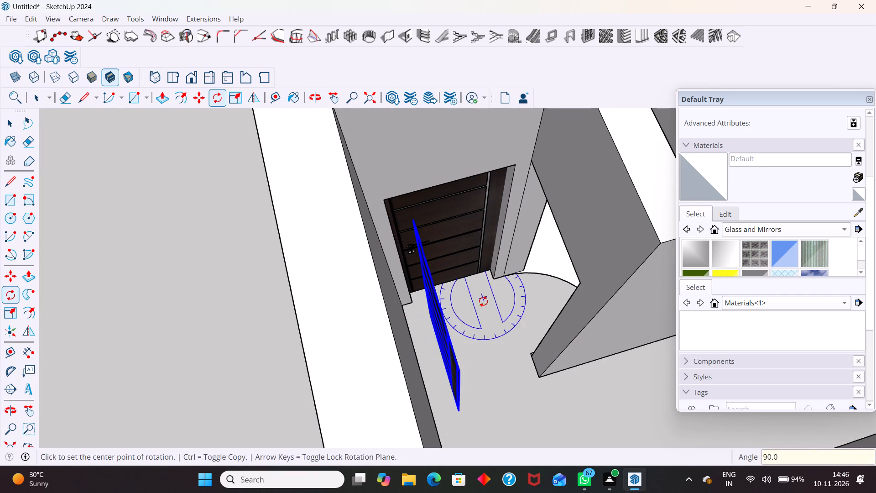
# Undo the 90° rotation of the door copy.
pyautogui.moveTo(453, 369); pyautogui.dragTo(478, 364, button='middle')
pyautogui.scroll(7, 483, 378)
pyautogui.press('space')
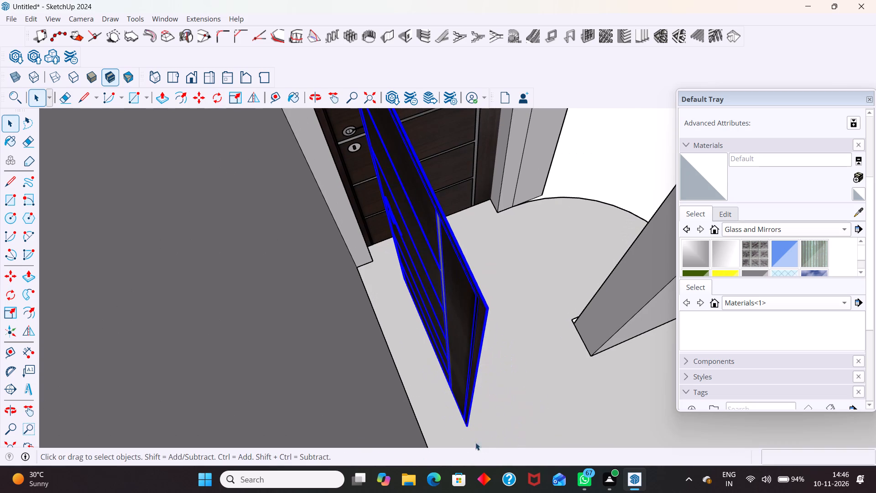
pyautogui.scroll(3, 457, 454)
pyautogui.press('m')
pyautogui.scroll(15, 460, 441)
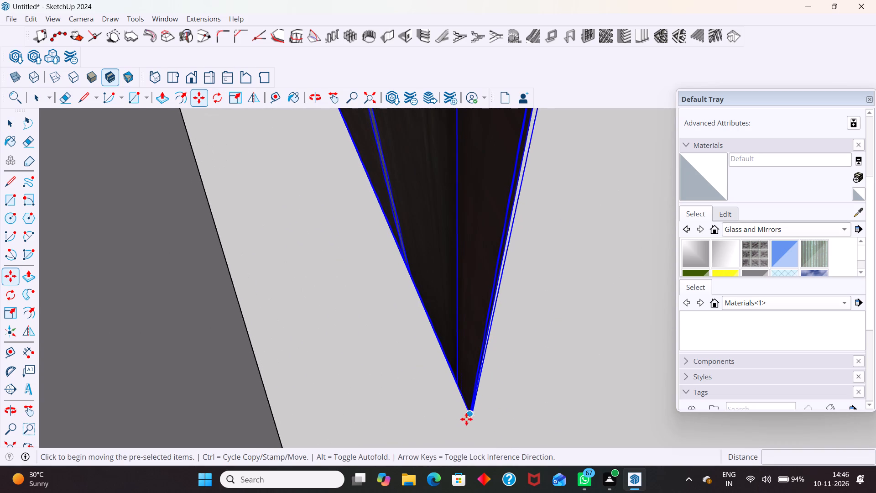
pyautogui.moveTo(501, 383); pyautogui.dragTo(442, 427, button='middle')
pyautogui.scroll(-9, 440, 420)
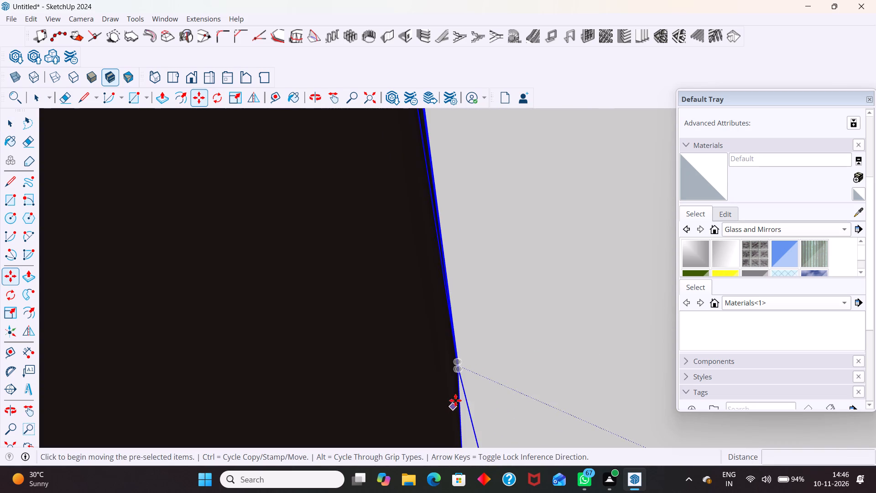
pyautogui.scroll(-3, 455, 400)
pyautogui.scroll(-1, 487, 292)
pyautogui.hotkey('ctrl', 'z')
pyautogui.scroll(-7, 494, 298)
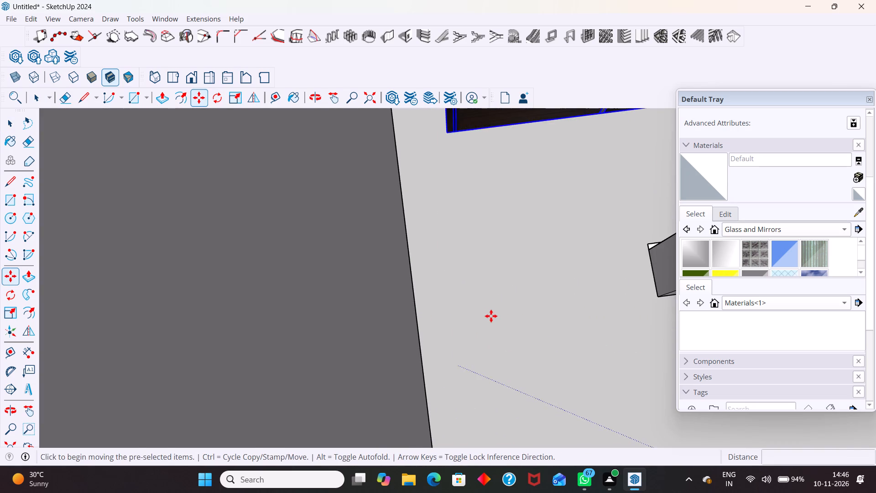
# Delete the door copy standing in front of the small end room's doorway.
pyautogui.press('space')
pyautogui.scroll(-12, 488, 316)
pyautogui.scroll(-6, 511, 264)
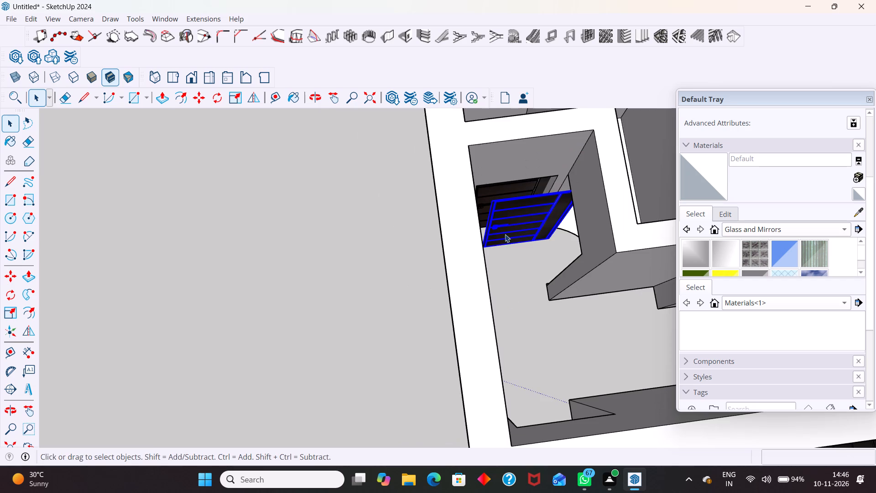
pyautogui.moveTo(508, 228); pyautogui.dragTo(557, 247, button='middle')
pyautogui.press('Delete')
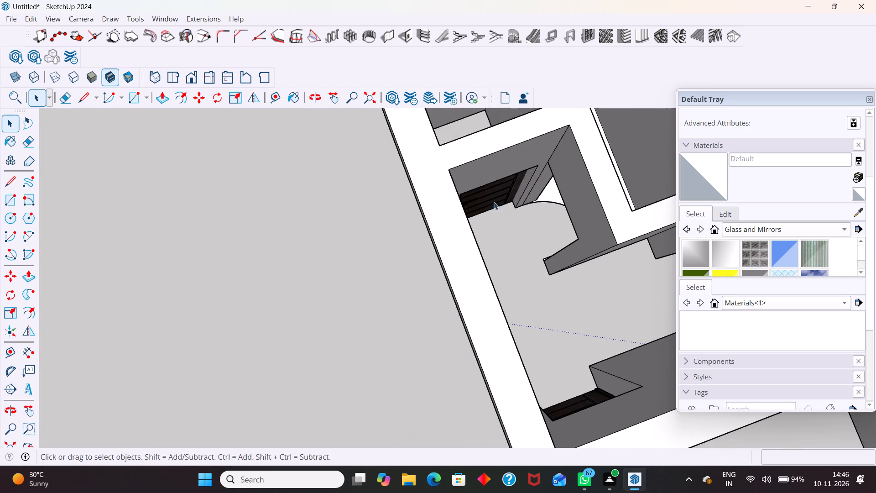
# Copy the door from the adjoining larger room's doorway into the passage in front of the small end room's door.
pyautogui.moveTo(443, 128); pyautogui.dragTo(516, 224, button='middle')
pyautogui.scroll(10, 517, 219)
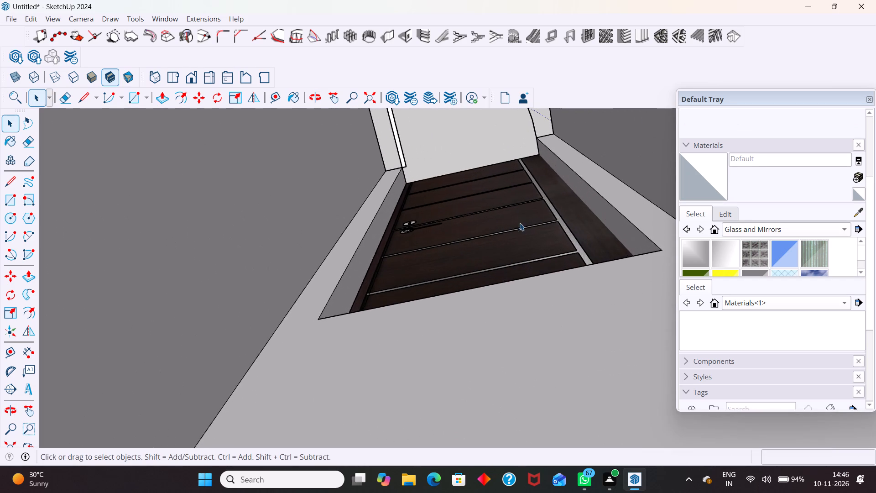
pyautogui.scroll(-19, 519, 219)
pyautogui.moveTo(521, 217); pyautogui.dragTo(523, 174, button='middle')
pyautogui.moveTo(524, 154); pyautogui.dragTo(522, 149, button='middle')
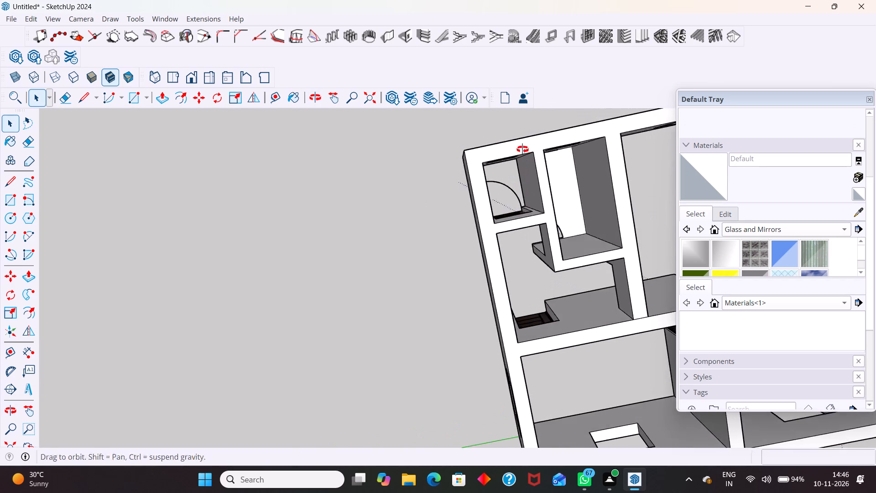
pyautogui.moveTo(522, 149); pyautogui.dragTo(522, 149, button='middle')
pyautogui.scroll(4, 548, 268)
pyautogui.moveTo(510, 211); pyautogui.dragTo(505, 179, button='middle')
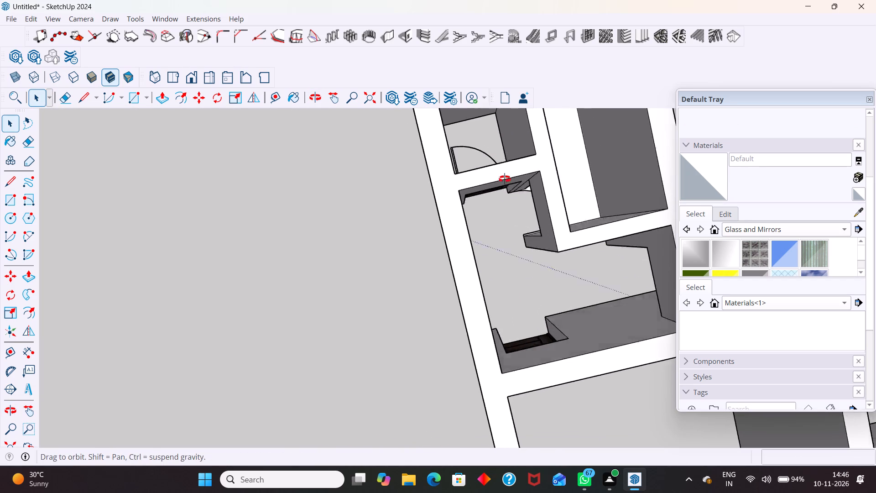
pyautogui.moveTo(505, 179); pyautogui.dragTo(516, 113, button='middle')
pyautogui.scroll(-1, 569, 373)
pyautogui.moveTo(568, 371); pyautogui.dragTo(540, 278, button='middle')
pyautogui.click(558, 331)
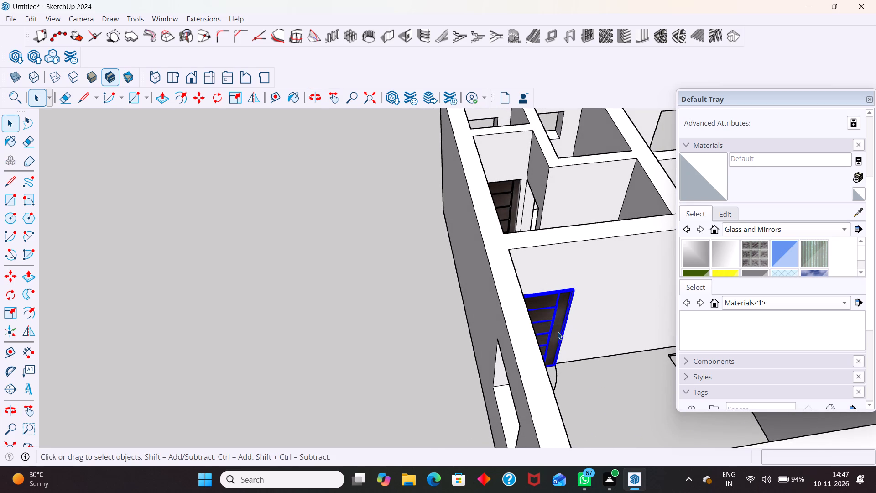
pyautogui.press('m')
pyautogui.click(558, 331)
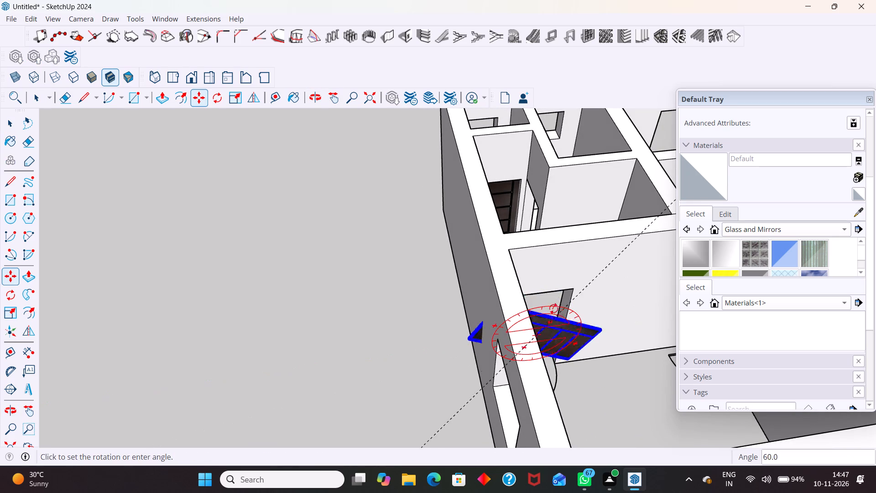
pyautogui.press('Escape')
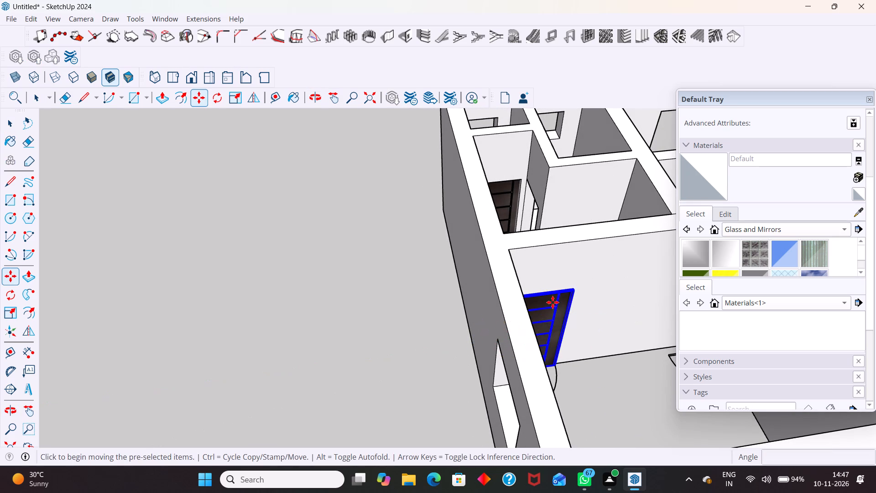
pyautogui.click(555, 349)
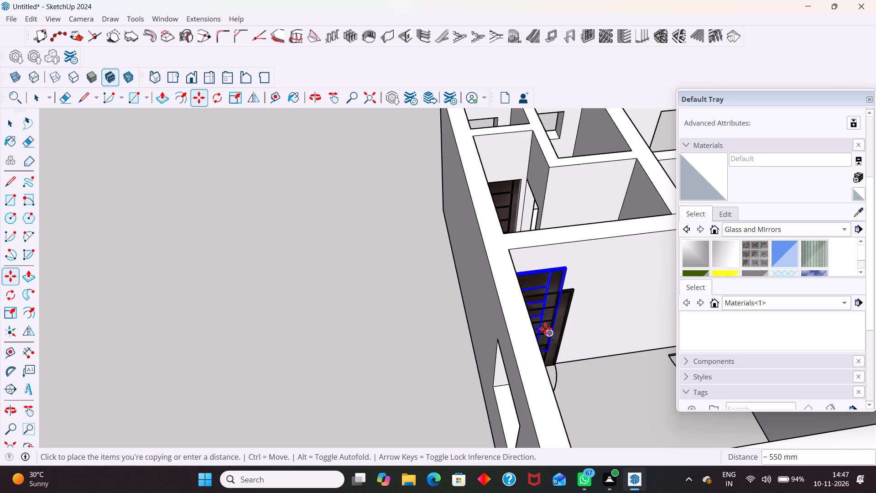
pyautogui.scroll(12, 532, 206)
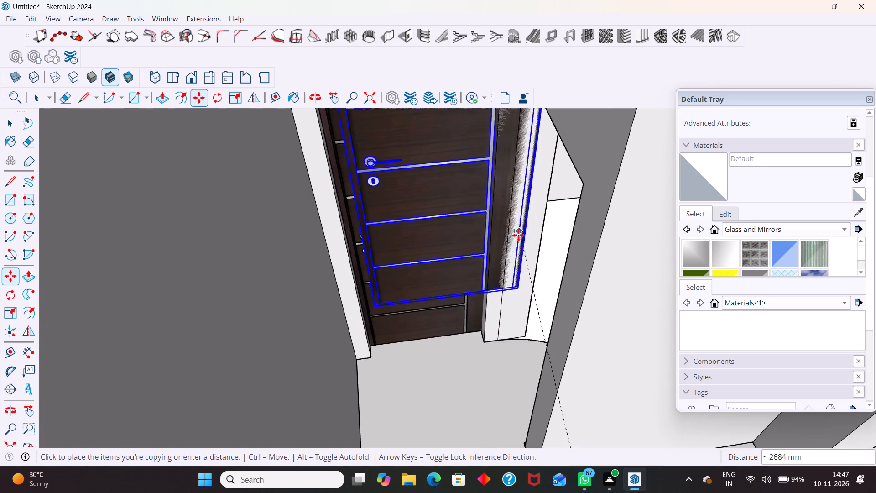
pyautogui.click(497, 347)
pyautogui.press('space')
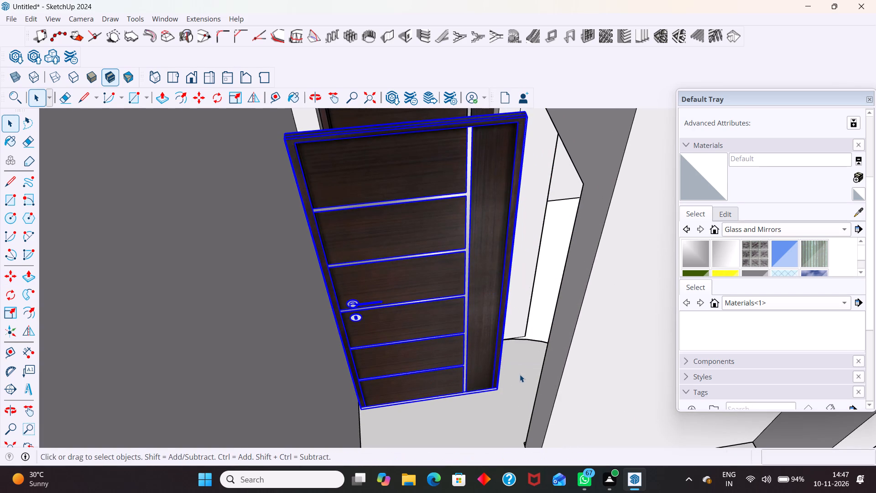
# Rotate the new door copy 90° about the vertical axis at its handle-side bottom corner.
pyautogui.press('q')
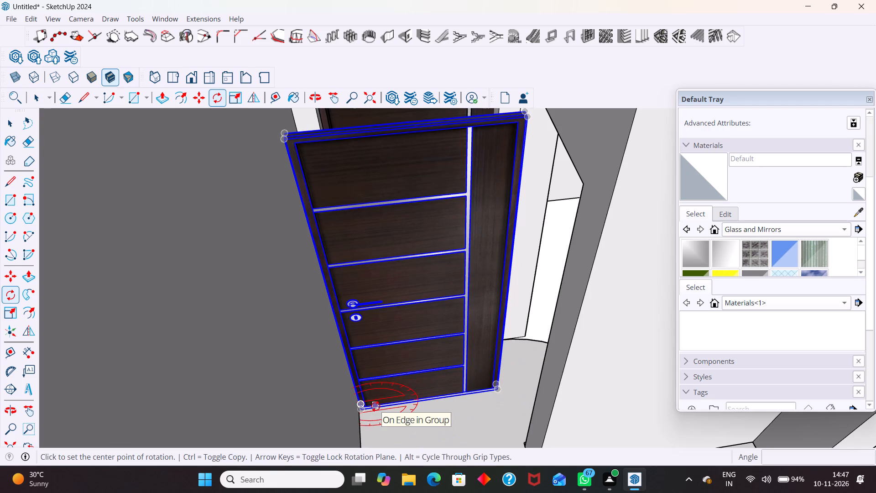
pyautogui.press('Up')
pyautogui.click(361, 407)
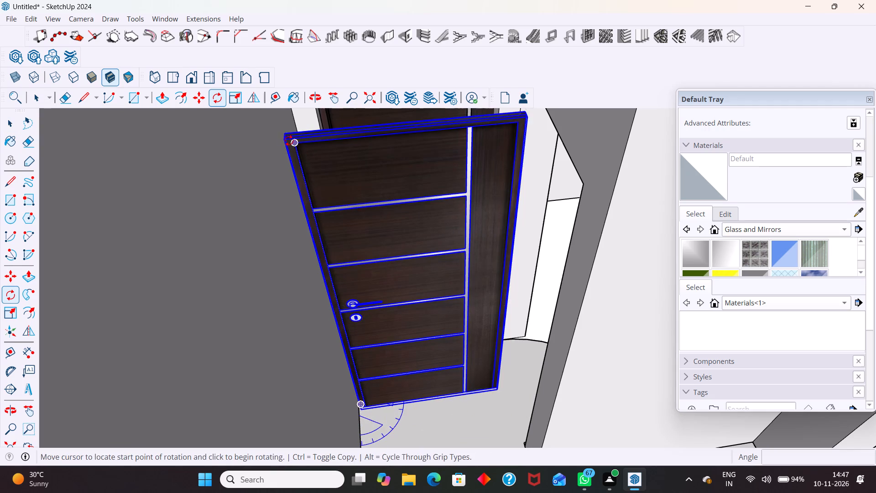
pyautogui.click(284, 140)
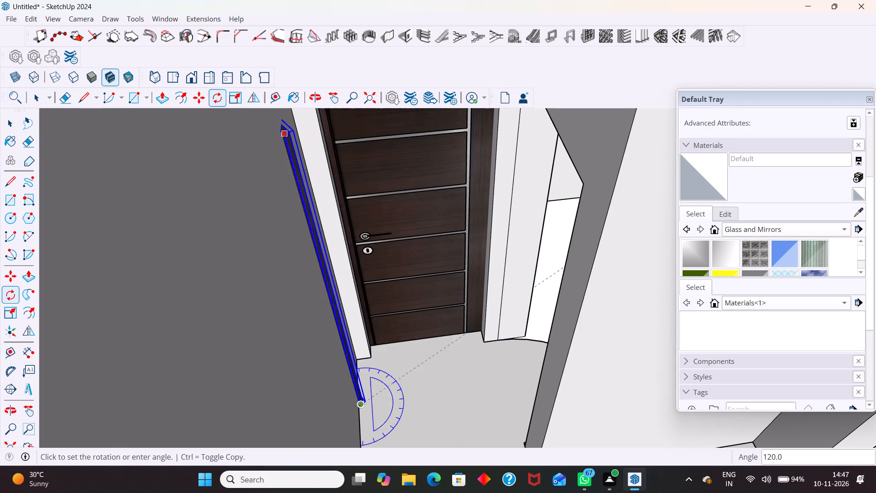
pyautogui.scroll(-3, 445, 320)
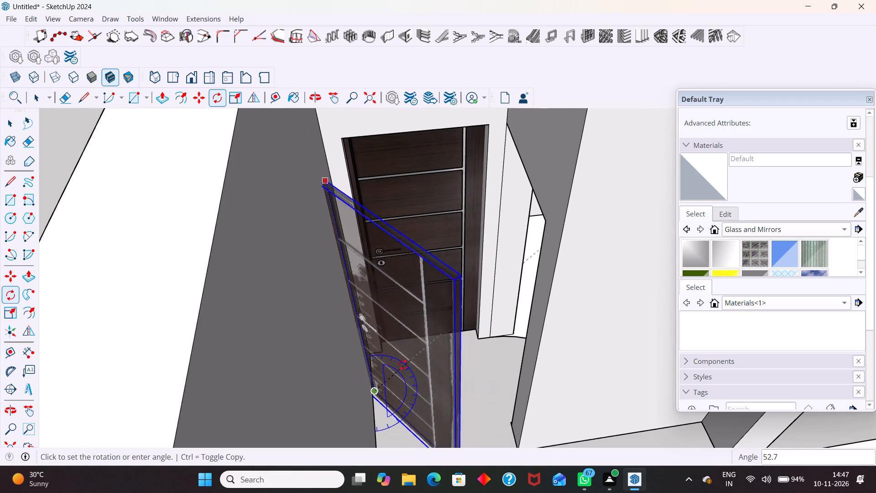
pyautogui.scroll(-2, 431, 384)
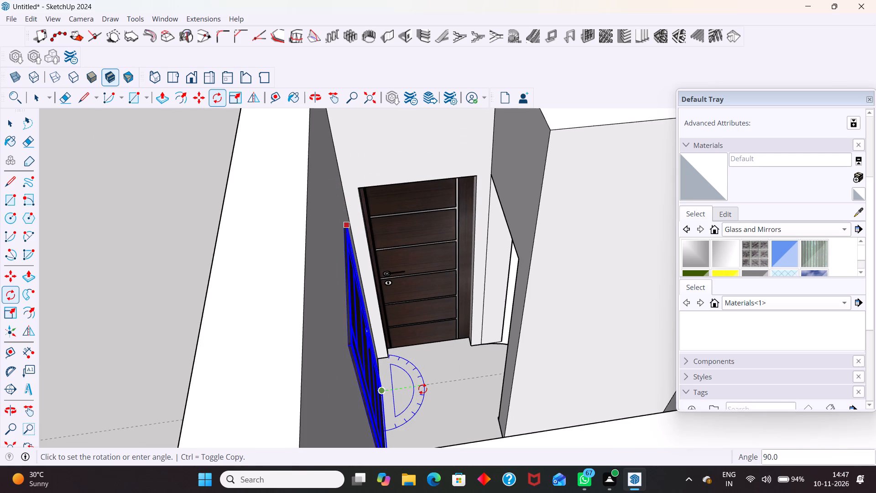
pyautogui.write('90')
pyautogui.press('Return')
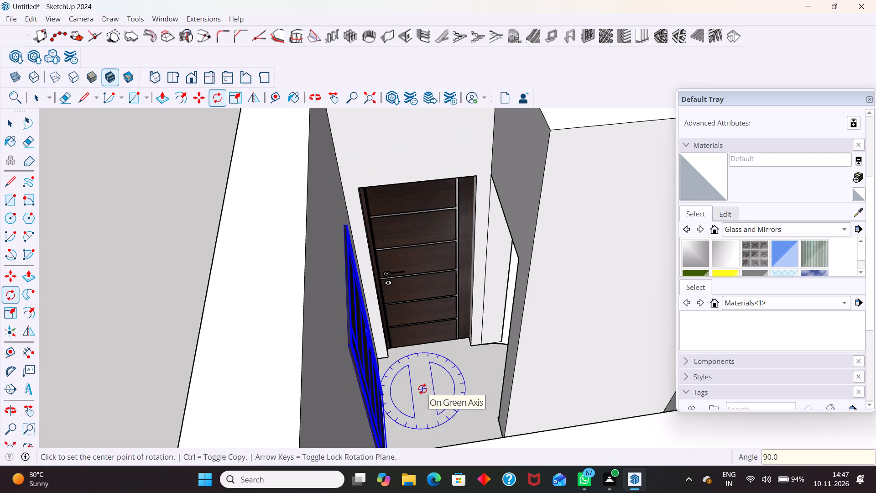
pyautogui.press('space')
# Move the rotated door copy by its bottom corner away from the side wall onto the open passage floor.
pyautogui.scroll(-5, 440, 219)
pyautogui.moveTo(441, 297); pyautogui.dragTo(413, 366, button='middle')
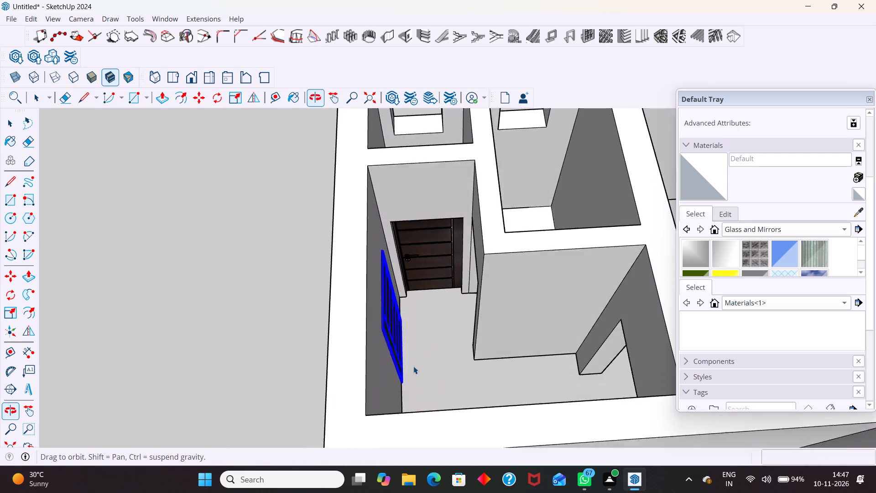
pyautogui.moveTo(413, 366); pyautogui.dragTo(414, 366, button='middle')
pyautogui.press('m')
pyautogui.scroll(14, 409, 388)
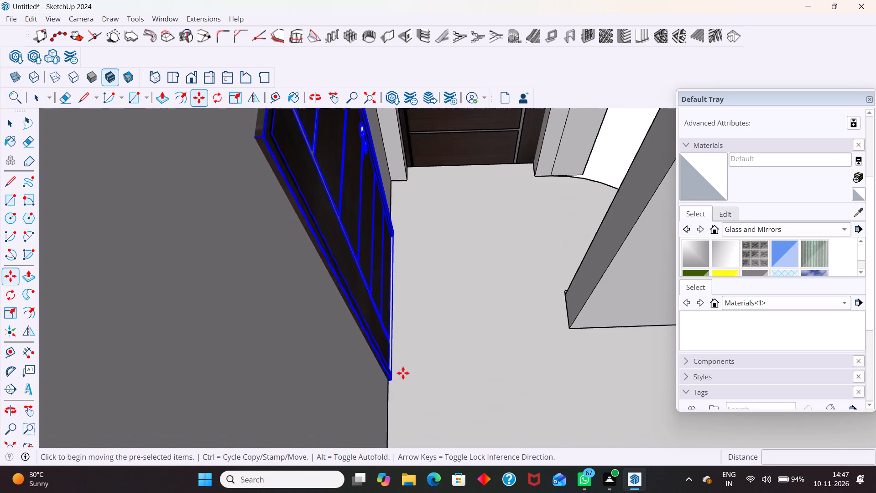
pyautogui.scroll(1, 403, 373)
pyautogui.click(391, 378)
pyautogui.click(457, 349)
pyautogui.scroll(4, 442, 332)
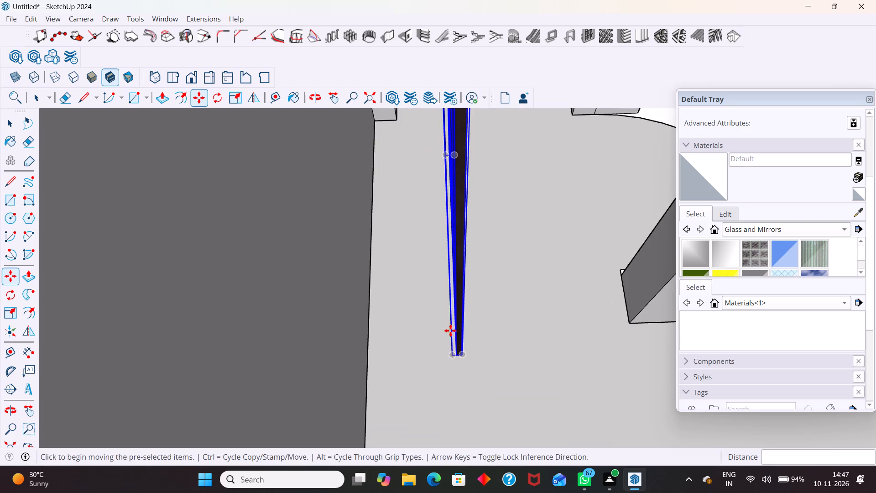
# Move the rotated door copy by its bottom corner about 735 mm across the passage into the adjacent side-wall doorway.
pyautogui.moveTo(451, 331); pyautogui.dragTo(565, 306, button='middle')
pyautogui.scroll(-11, 528, 320)
pyautogui.scroll(-5, 481, 288)
pyautogui.scroll(-15, 401, 317)
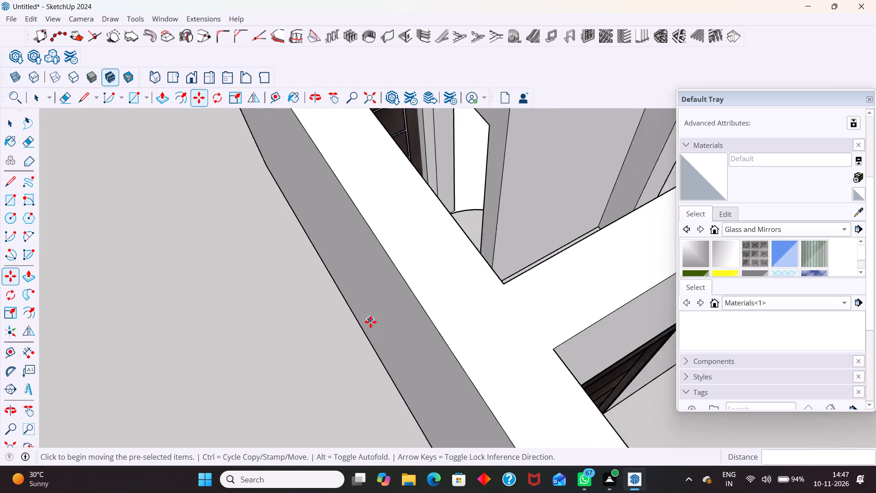
pyautogui.scroll(-1, 370, 322)
pyautogui.scroll(6, 439, 219)
pyautogui.scroll(1, 412, 340)
pyautogui.scroll(2, 371, 452)
pyautogui.scroll(-4, 417, 233)
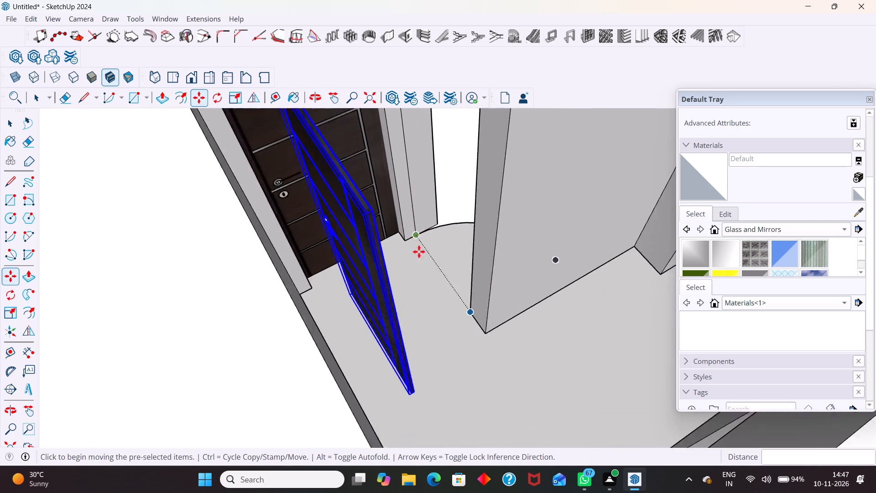
pyautogui.scroll(-1, 419, 252)
pyautogui.moveTo(428, 342); pyautogui.dragTo(420, 373, button='middle')
pyautogui.scroll(12, 418, 375)
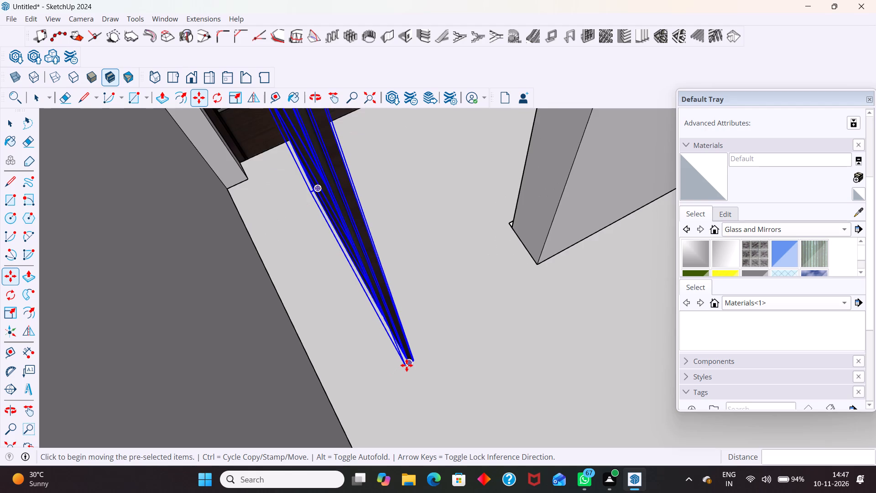
pyautogui.scroll(9, 407, 365)
pyautogui.click(409, 365)
pyautogui.scroll(-2, 483, 287)
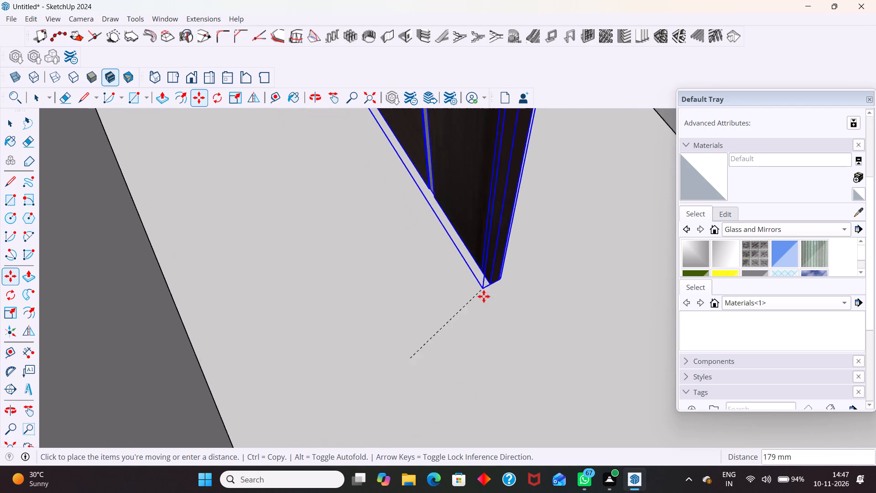
pyautogui.scroll(-8, 484, 296)
pyautogui.scroll(15, 540, 146)
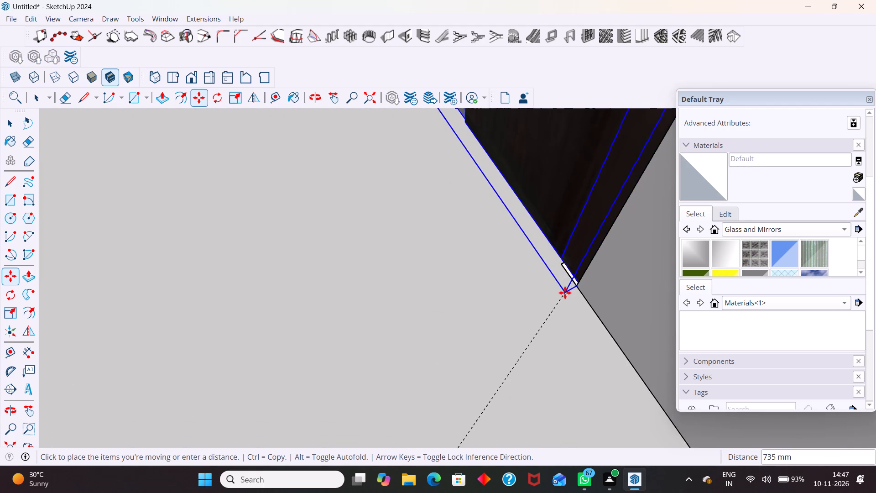
pyautogui.click(563, 294)
# Scale the door copy from its handle-side edge by about 0.89 in red and 1.25 in green to fit the side-wall doorway.
pyautogui.scroll(-17, 557, 308)
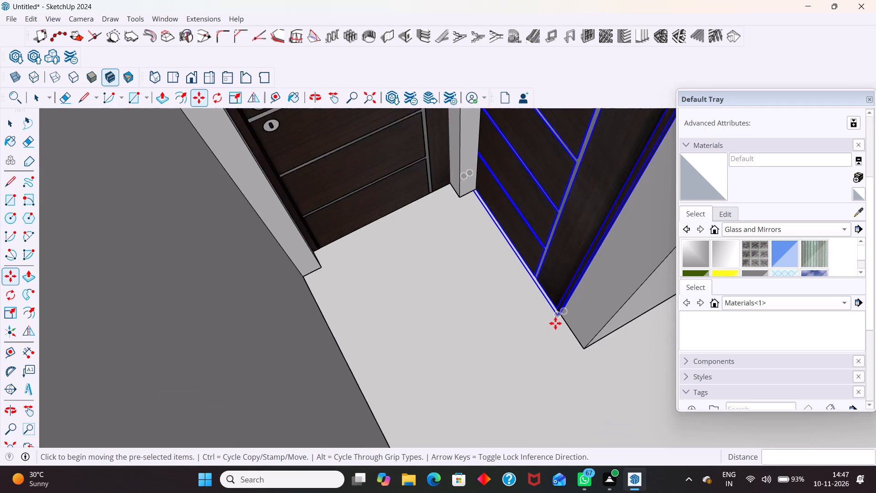
pyautogui.scroll(-6, 555, 323)
pyautogui.moveTo(524, 315); pyautogui.dragTo(560, 319, button='middle')
pyautogui.scroll(-5, 577, 325)
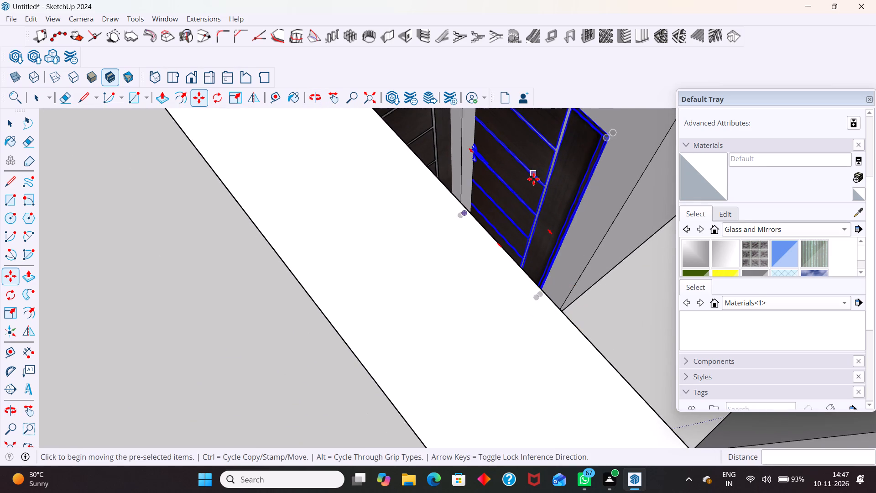
pyautogui.scroll(-5, 528, 254)
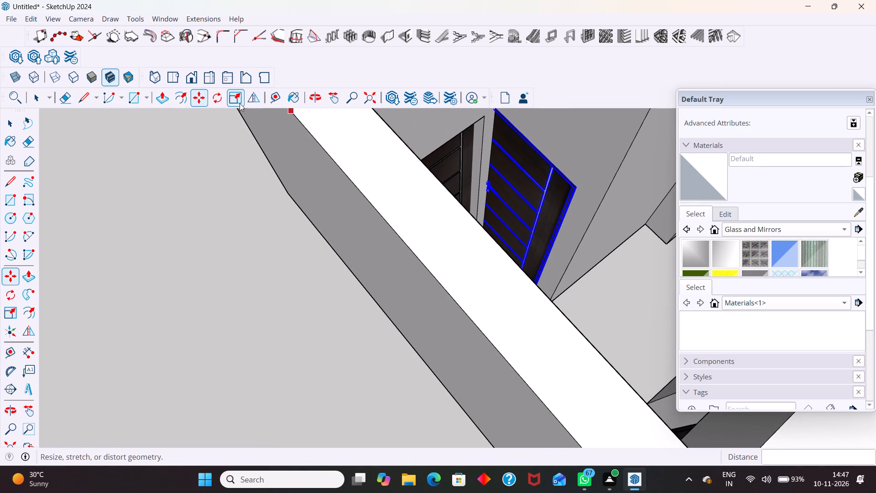
pyautogui.click(239, 100)
pyautogui.scroll(4, 558, 186)
pyautogui.scroll(3, 553, 266)
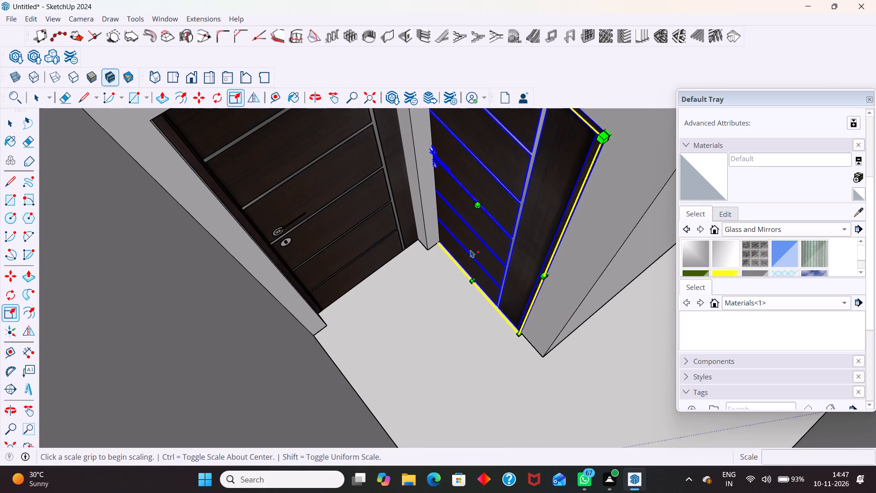
pyautogui.scroll(3, 425, 215)
pyautogui.scroll(-4, 492, 226)
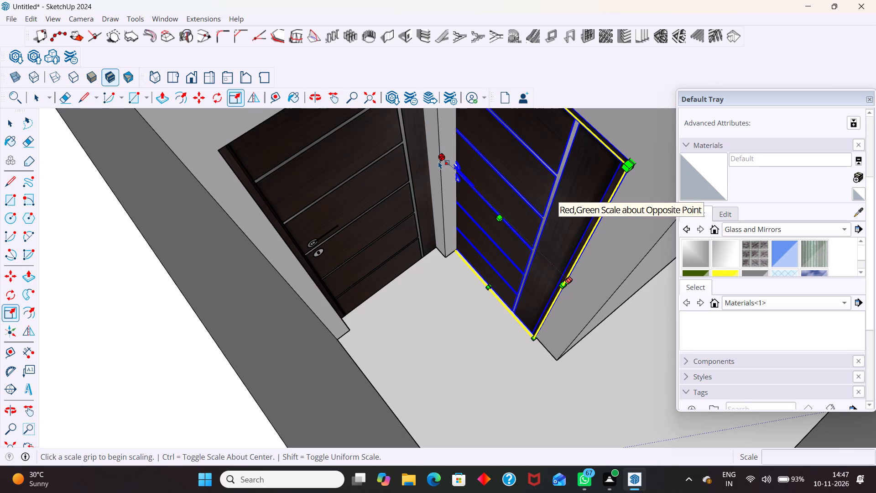
pyautogui.moveTo(439, 161); pyautogui.dragTo(453, 171)
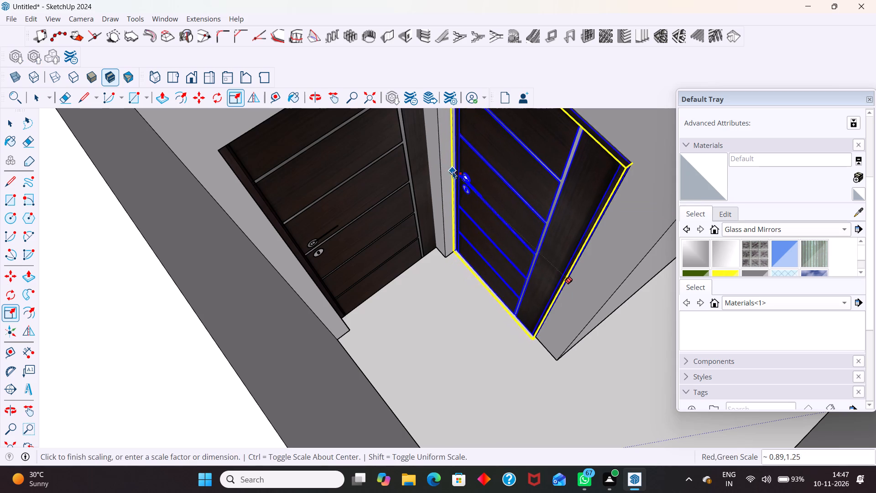
pyautogui.moveTo(453, 171); pyautogui.dragTo(453, 173)
# Fine-tune the door's width along the red axis from its handle-side and opposite edges to fit between the doorway jambs.
pyautogui.scroll(7, 463, 166)
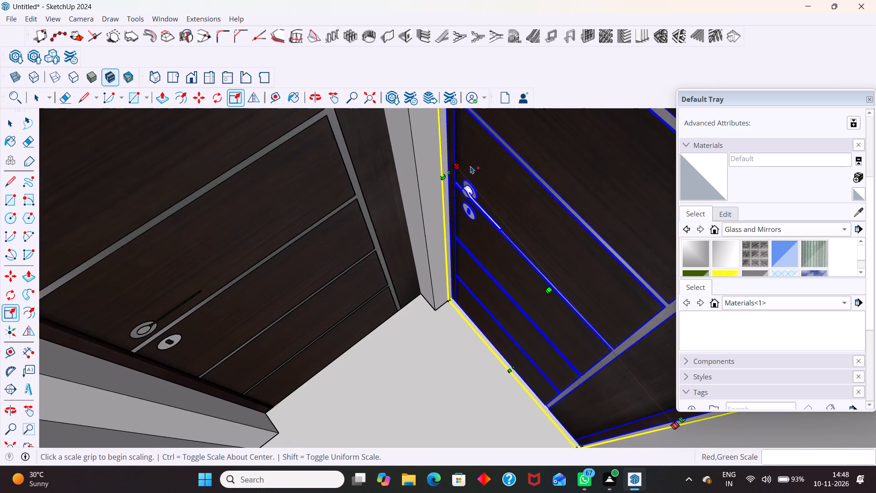
pyautogui.scroll(5, 473, 167)
pyautogui.moveTo(435, 175); pyautogui.dragTo(448, 185)
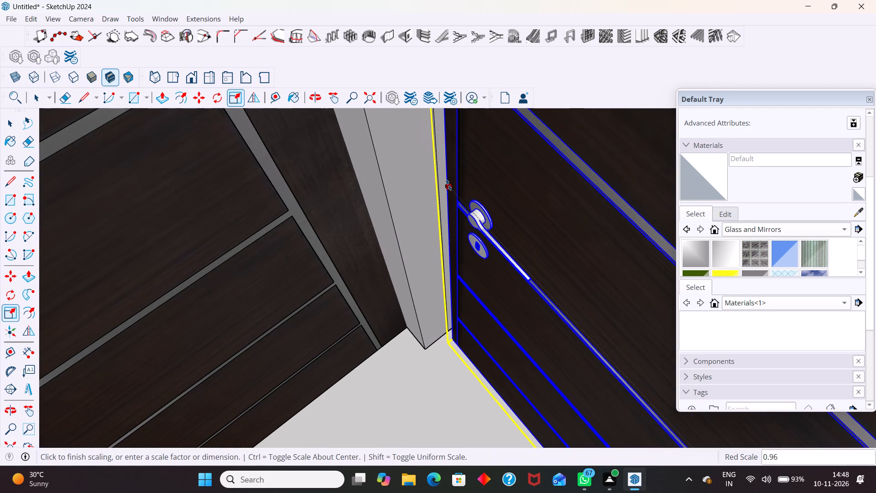
pyautogui.moveTo(448, 185); pyautogui.dragTo(440, 174)
pyautogui.scroll(-15, 440, 168)
pyautogui.moveTo(477, 208); pyautogui.dragTo(509, 193, button='middle')
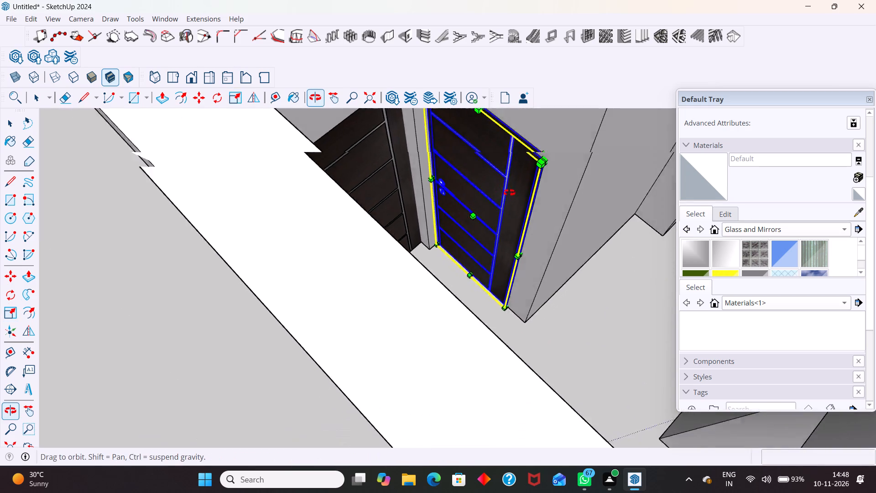
pyautogui.moveTo(509, 193); pyautogui.dragTo(531, 174, button='middle')
pyautogui.moveTo(549, 174); pyautogui.dragTo(501, 237, button='middle')
pyautogui.scroll(5, 600, 146)
pyautogui.scroll(2, 556, 185)
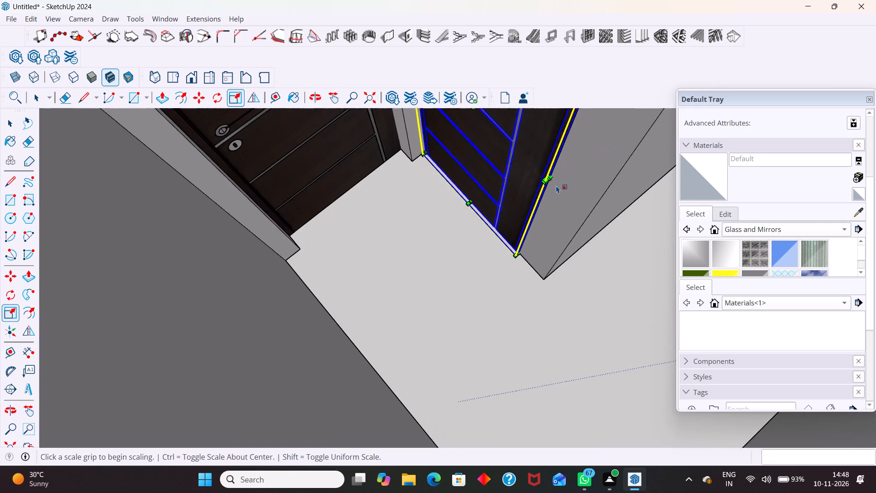
pyautogui.scroll(7, 556, 185)
pyautogui.moveTo(546, 177); pyautogui.dragTo(542, 174)
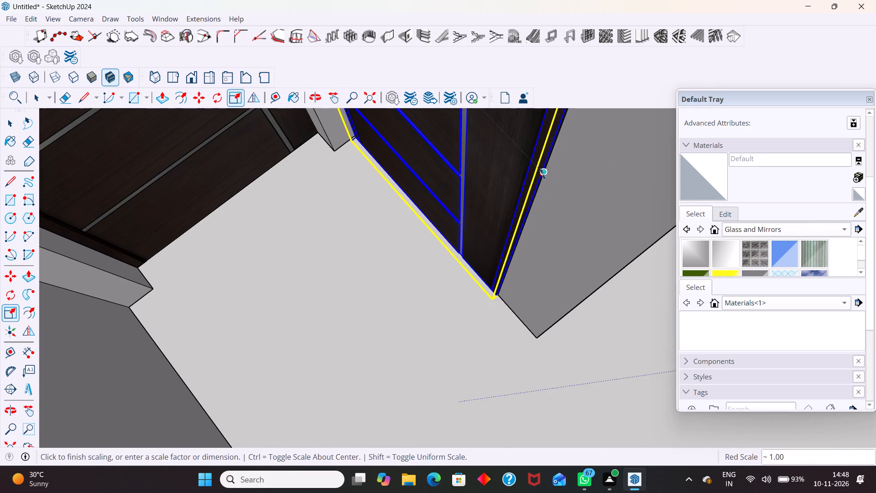
pyautogui.moveTo(542, 174); pyautogui.dragTo(541, 171)
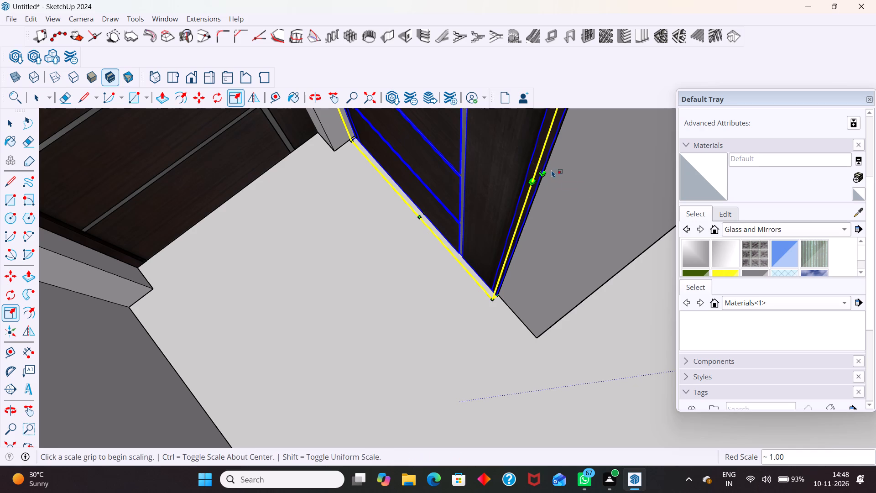
# Adjust the door's top edge to the doorway head, scaling its height to about 0.99 along the blue axis.
pyautogui.scroll(-11, 569, 256)
pyautogui.scroll(-5, 530, 278)
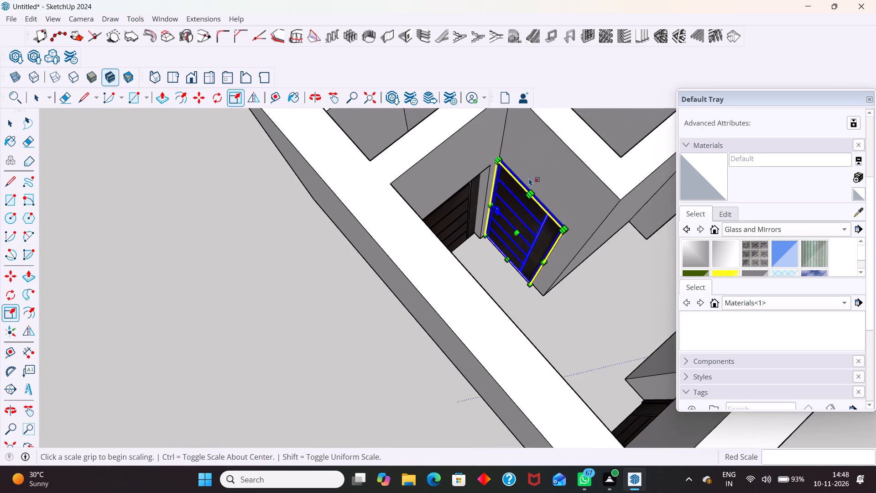
pyautogui.scroll(19, 529, 178)
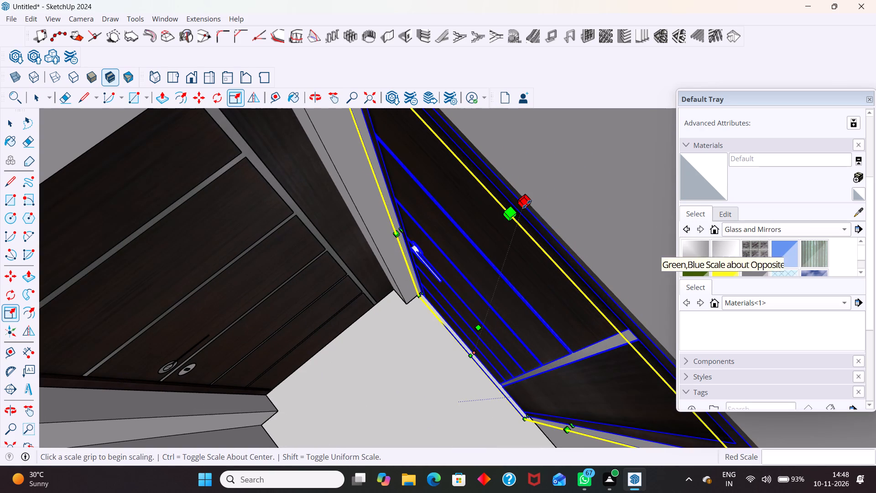
pyautogui.moveTo(527, 204); pyautogui.dragTo(531, 197)
pyautogui.scroll(-11, 530, 204)
pyautogui.moveTo(548, 239); pyautogui.dragTo(600, 188, button='middle')
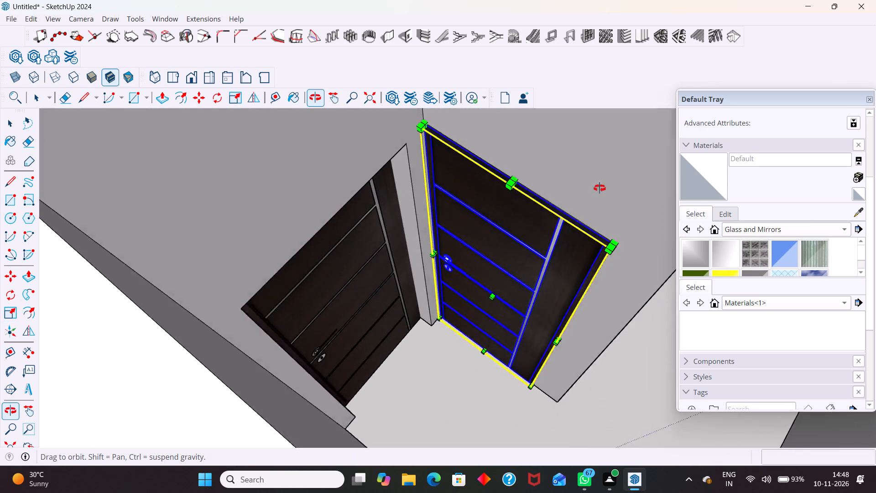
pyautogui.moveTo(600, 188); pyautogui.dragTo(614, 163, button='middle')
pyautogui.scroll(4, 506, 169)
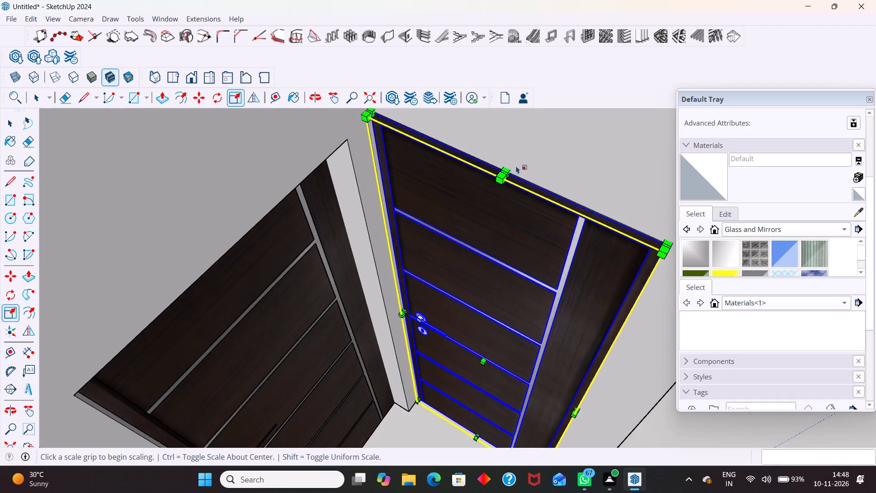
pyautogui.scroll(8, 516, 166)
pyautogui.moveTo(501, 174); pyautogui.dragTo(501, 185)
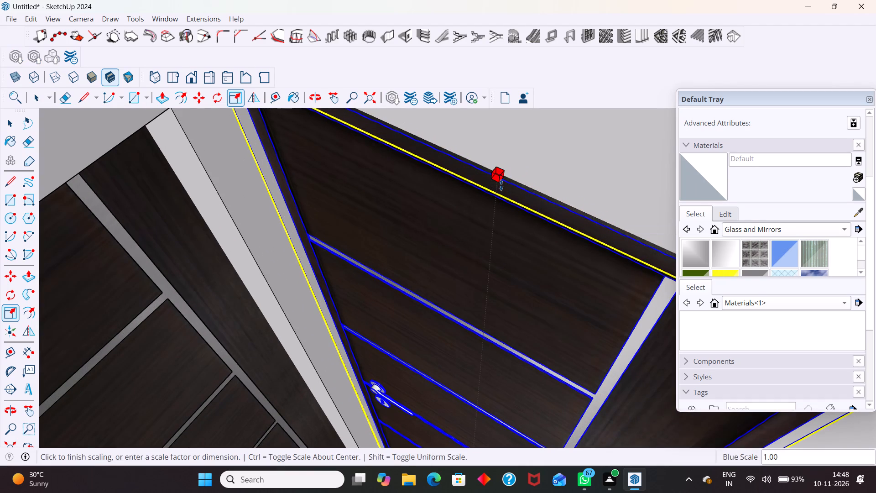
pyautogui.moveTo(501, 185); pyautogui.dragTo(502, 189)
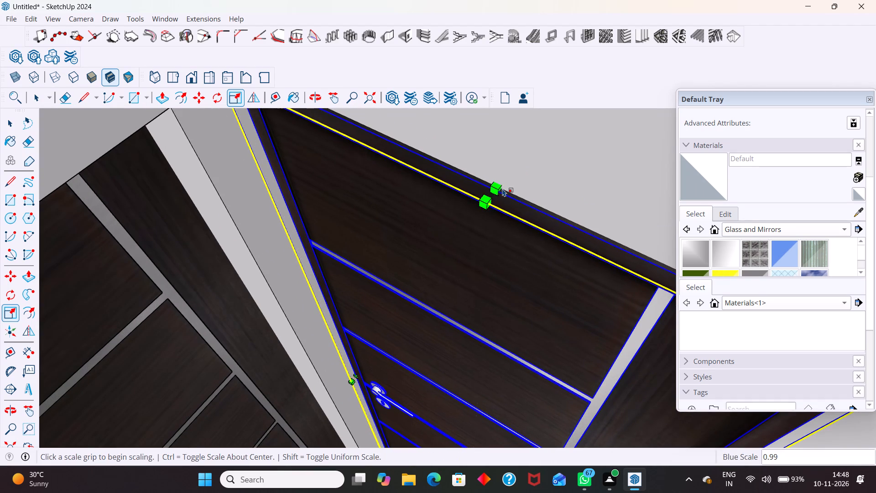
pyautogui.scroll(-12, 503, 198)
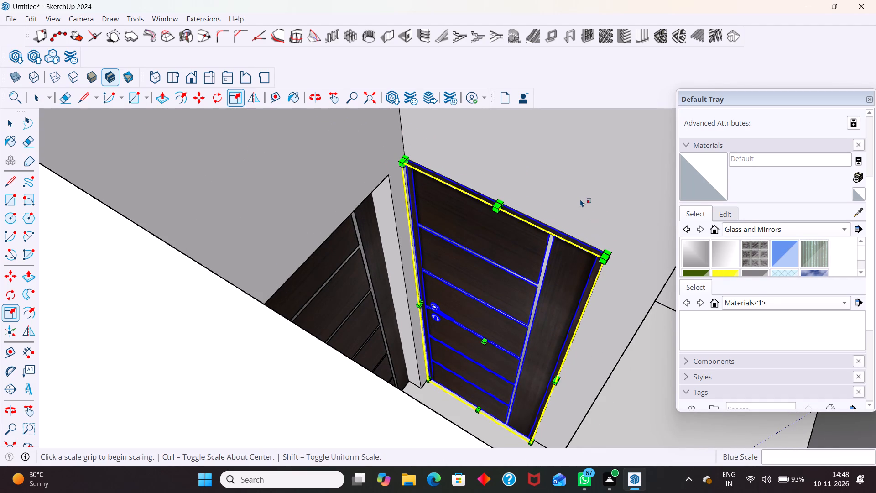
# Move the fitted door by its handle-side bottom corner about 10 mm onto the bottom corner of the doorway jamb.
pyautogui.press('space')
pyautogui.scroll(-5, 567, 176)
pyautogui.click(598, 182)
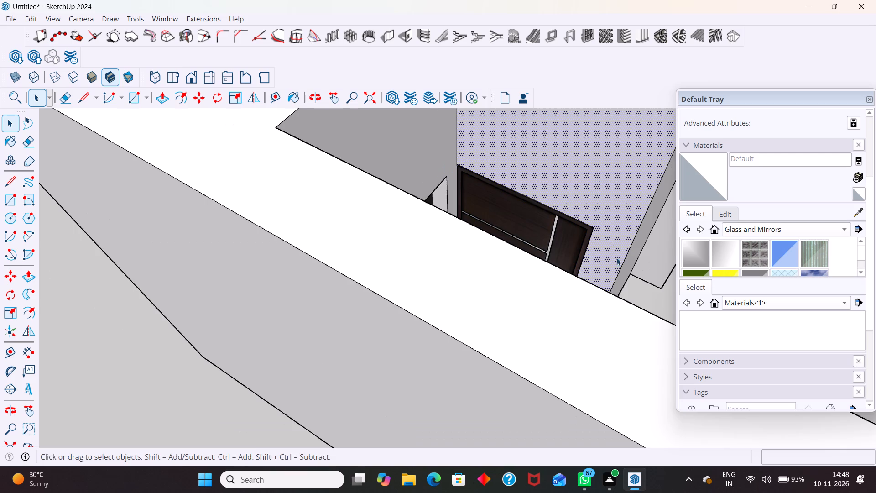
pyautogui.moveTo(615, 262); pyautogui.dragTo(563, 307, button='middle')
pyautogui.scroll(6, 519, 315)
pyautogui.moveTo(515, 338); pyautogui.dragTo(482, 367, button='middle')
pyautogui.scroll(6, 470, 361)
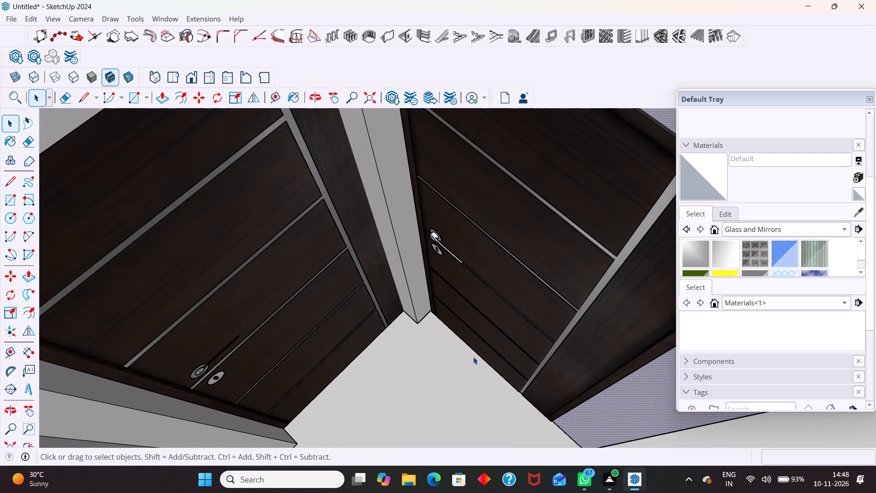
pyautogui.scroll(2, 484, 346)
pyautogui.click(476, 352)
pyautogui.scroll(9, 480, 362)
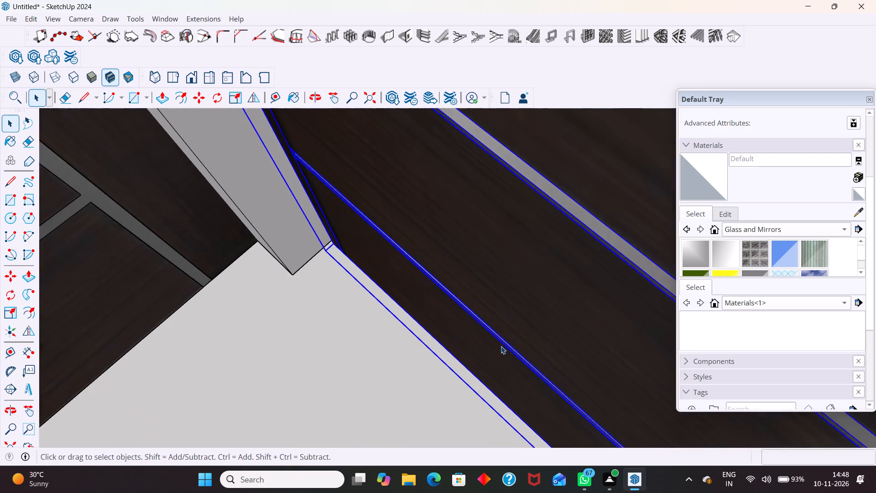
pyautogui.scroll(4, 501, 346)
pyautogui.press('m')
pyautogui.scroll(1, 283, 278)
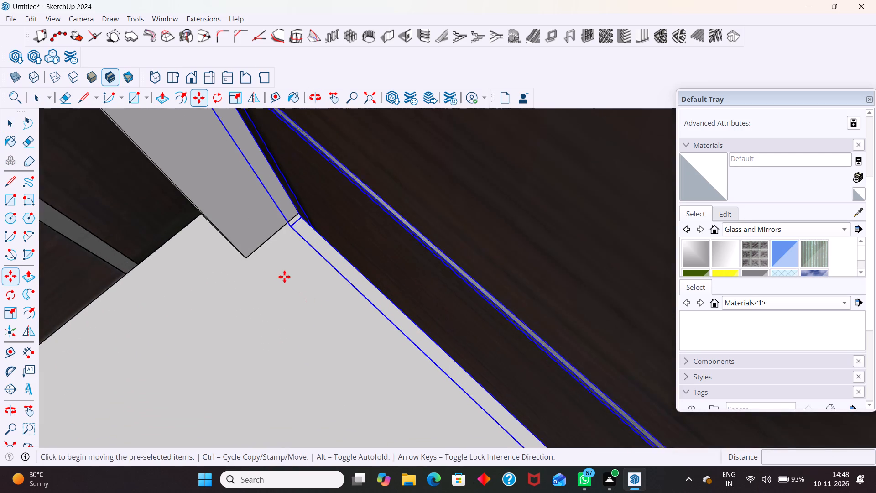
pyautogui.scroll(2, 284, 277)
pyautogui.moveTo(318, 273); pyautogui.dragTo(401, 192, button='middle')
pyautogui.scroll(4, 304, 258)
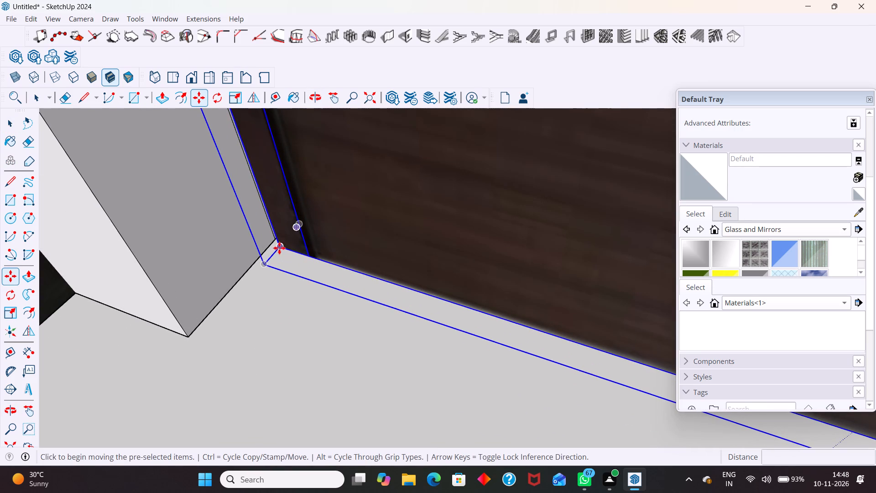
pyautogui.click(278, 247)
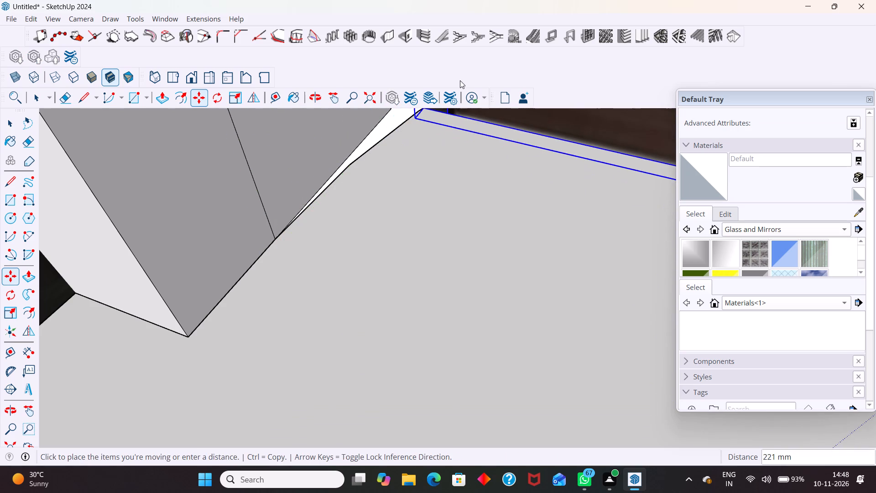
pyautogui.click(274, 239)
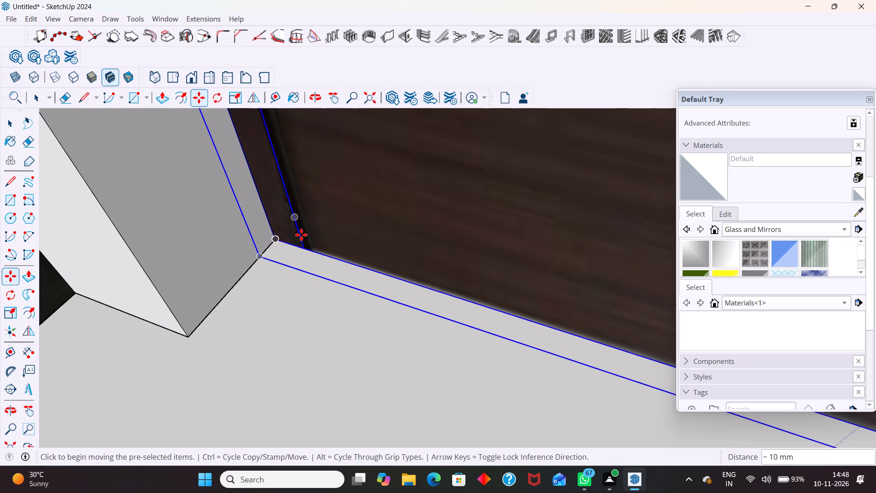
# Move the door by its handle-side bottom corner along the jamb, deeper into the side-wall doorway.
pyautogui.scroll(-6, 316, 259)
pyautogui.moveTo(333, 293); pyautogui.dragTo(453, 257, button='middle')
pyautogui.scroll(4, 304, 291)
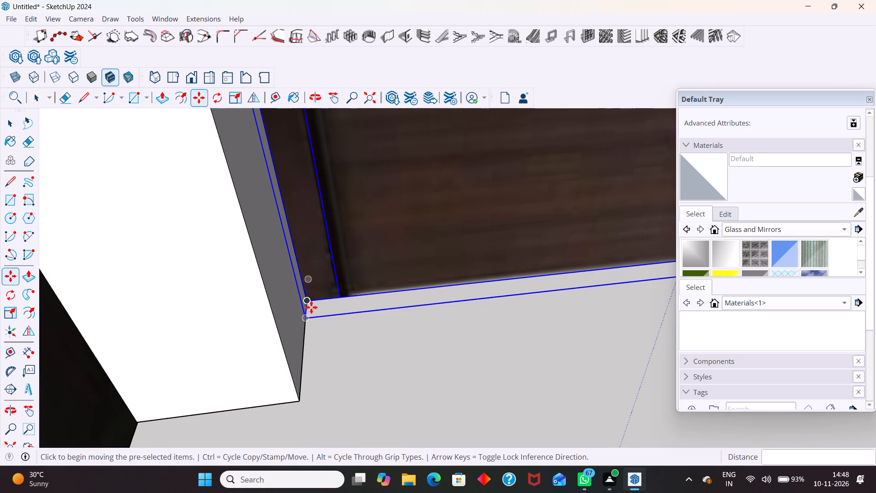
pyautogui.click(307, 300)
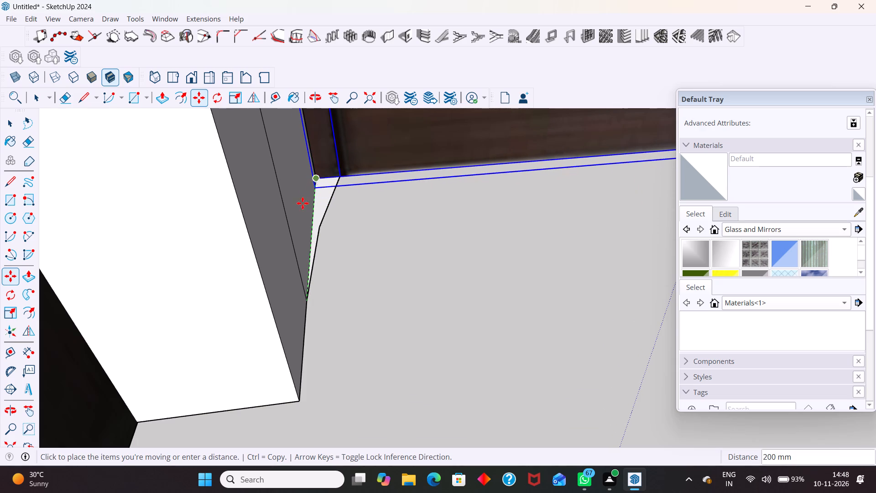
pyautogui.click(311, 232)
pyautogui.press('space')
pyautogui.scroll(-2, 333, 295)
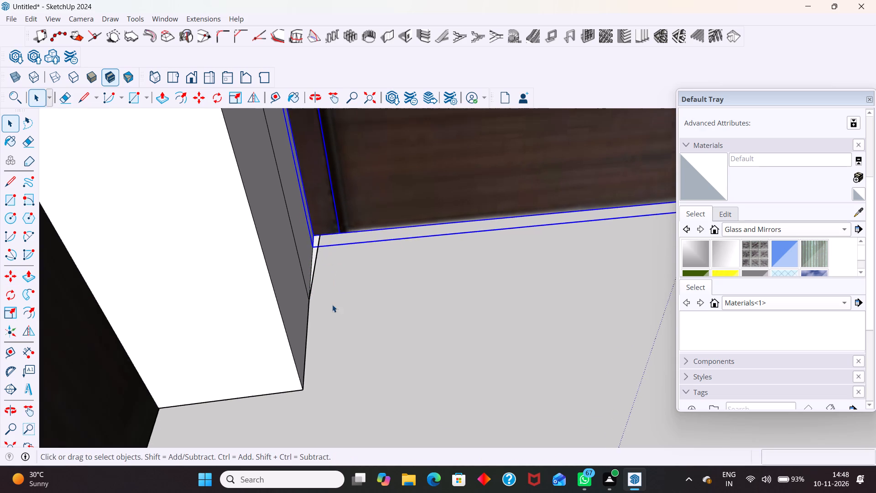
pyautogui.scroll(-16, 332, 304)
pyautogui.press('space')
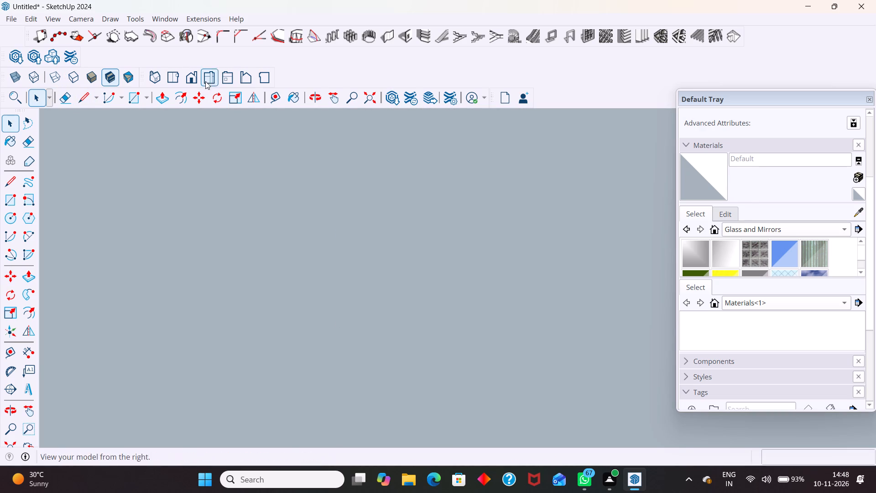
# From the top view, erase the quarter-circle swing arc and open-leaf outline on the floor beside the fitted door.
pyautogui.click(176, 82)
pyautogui.scroll(-12, 342, 217)
pyautogui.click(420, 267)
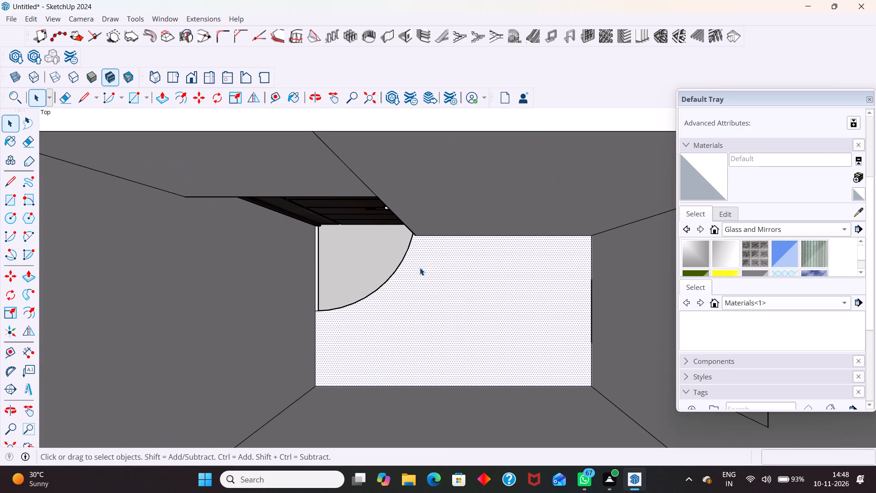
pyautogui.doubleClick(377, 270)
pyautogui.scroll(4, 359, 275)
pyautogui.doubleClick(381, 294)
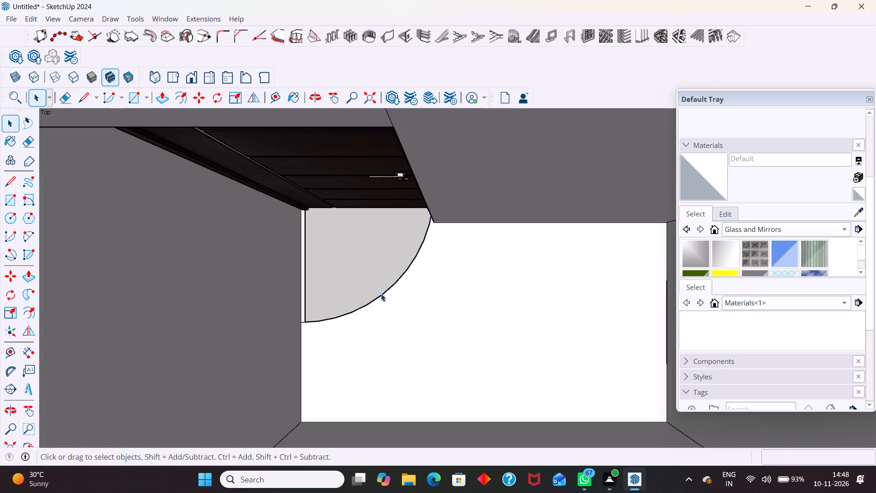
pyautogui.click(369, 279)
pyautogui.press('e')
pyautogui.moveTo(411, 277); pyautogui.dragTo(313, 266)
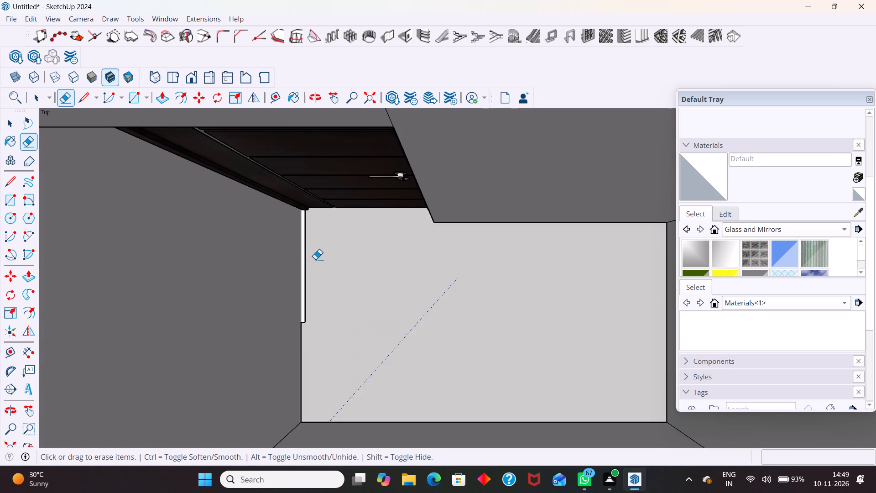
pyautogui.moveTo(313, 259); pyautogui.dragTo(303, 265)
# Erase the leftover short leaf line beside the wall, undoing the accidental removal of the wall edge.
pyautogui.moveTo(302, 315); pyautogui.dragTo(302, 326)
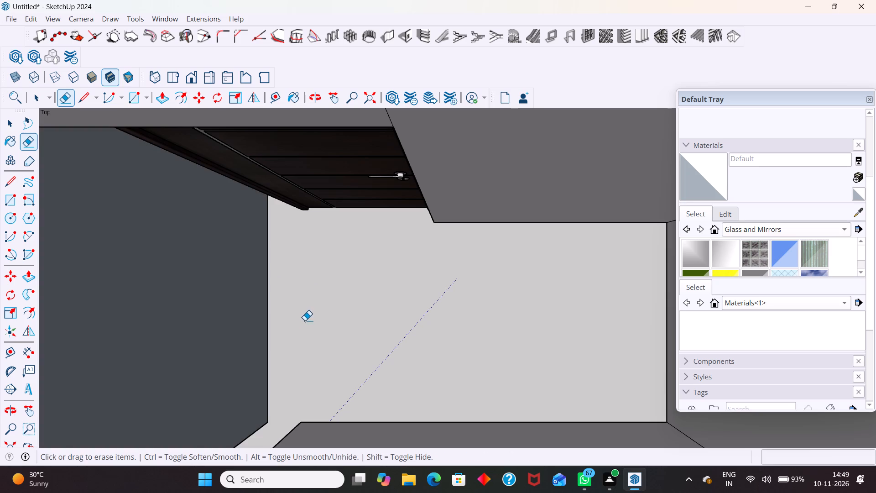
pyautogui.hotkey('ctrl', 'z')
pyautogui.scroll(11, 306, 309)
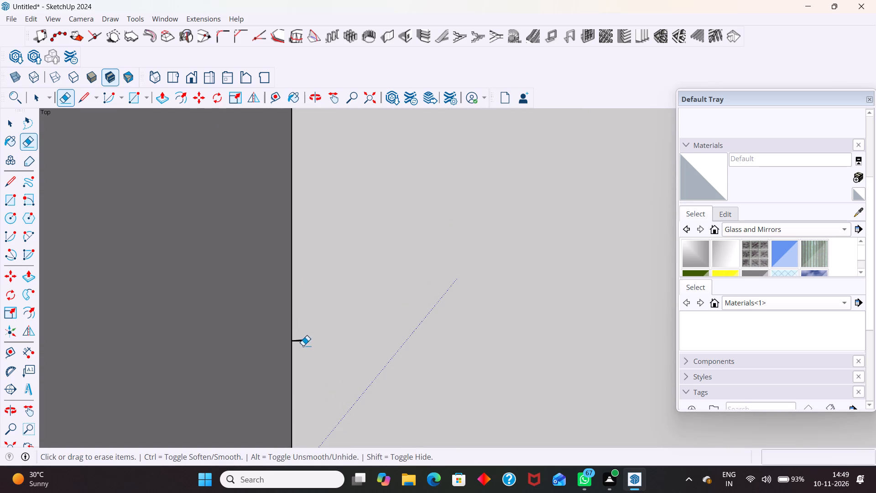
pyautogui.moveTo(301, 338); pyautogui.dragTo(302, 349)
pyautogui.scroll(-6, 317, 349)
pyautogui.scroll(9, 312, 349)
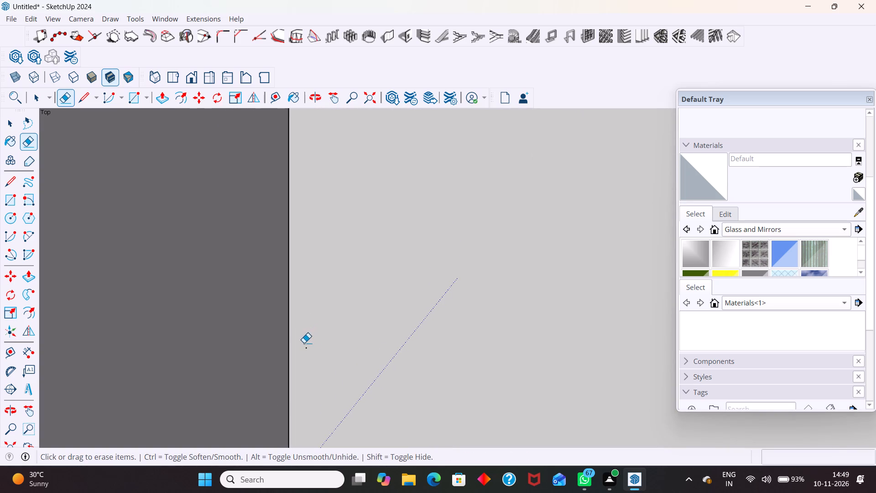
pyautogui.moveTo(304, 342); pyautogui.dragTo(315, 362)
pyautogui.scroll(-16, 319, 362)
# Erase the swing arc and open-leaf outline on the floor of the adjoining room's doorway.
pyautogui.scroll(-6, 323, 335)
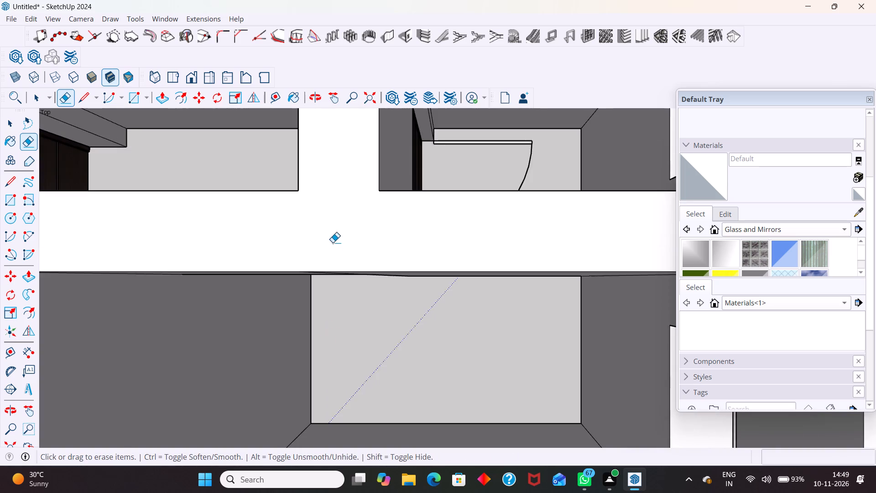
pyautogui.scroll(-6, 332, 242)
pyautogui.scroll(9, 437, 166)
pyautogui.moveTo(478, 148); pyautogui.dragTo(496, 191)
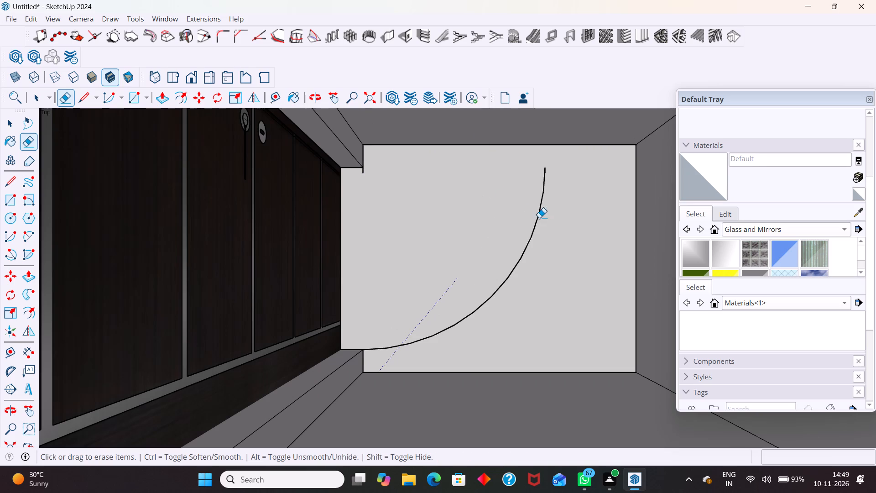
pyautogui.moveTo(540, 218); pyautogui.dragTo(506, 246)
pyautogui.moveTo(561, 163); pyautogui.dragTo(538, 184)
pyautogui.moveTo(558, 162); pyautogui.dragTo(526, 180)
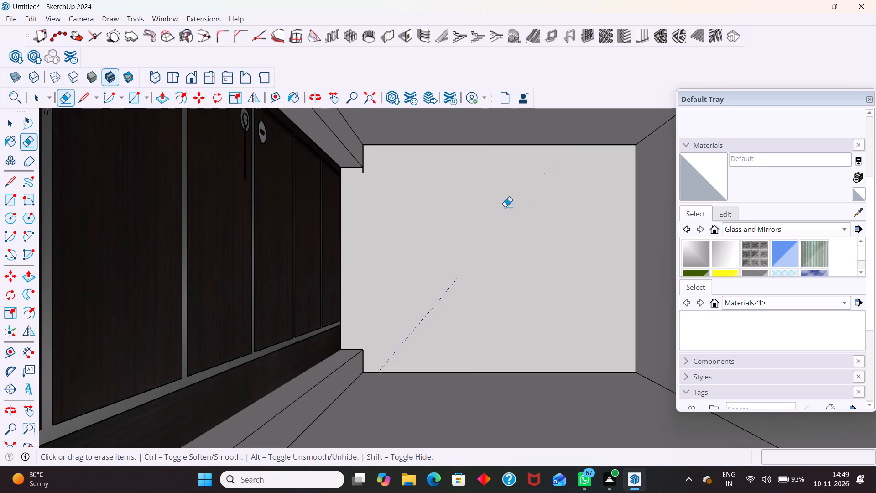
pyautogui.moveTo(563, 163); pyautogui.dragTo(533, 181)
pyautogui.moveTo(553, 166); pyautogui.dragTo(542, 172)
pyautogui.click(535, 177)
# Erase the short leftover line projecting from that doorway's jamb corner, undoing the erasure that removes too much.
pyautogui.scroll(-5, 360, 299)
pyautogui.scroll(16, 369, 217)
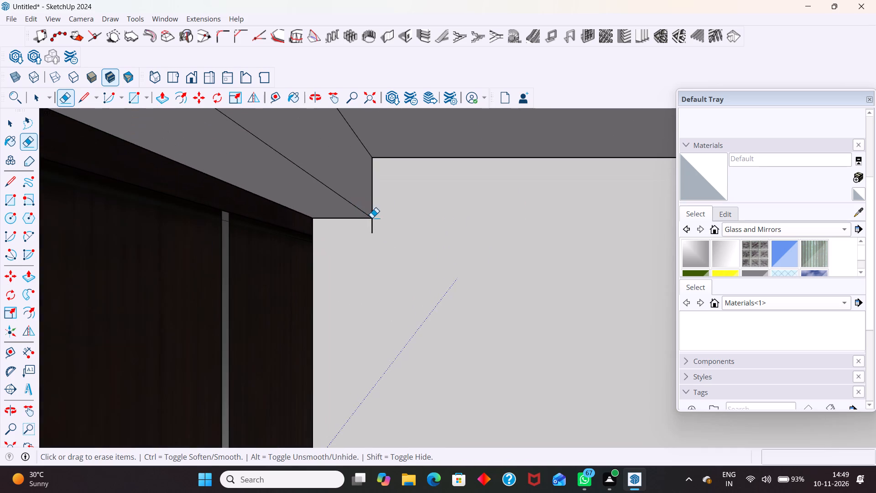
pyautogui.moveTo(373, 220); pyautogui.dragTo(370, 230)
pyautogui.hotkey('ctrl', 'z')
pyautogui.scroll(3, 380, 223)
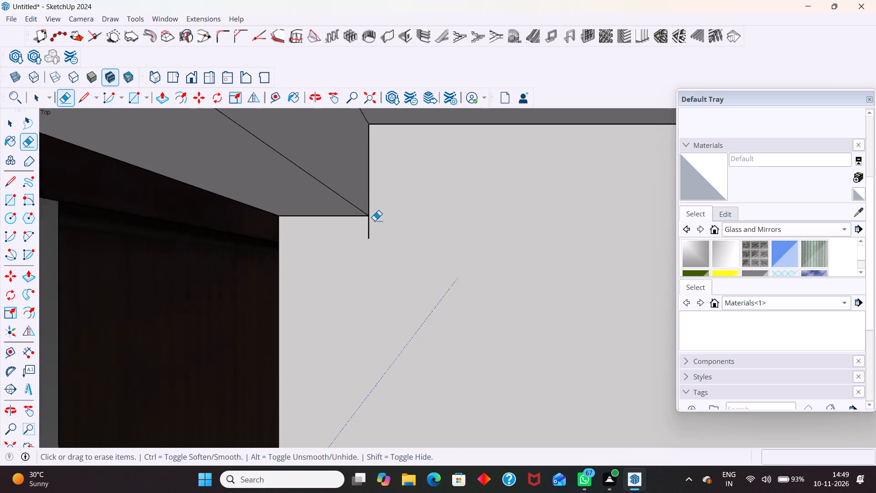
pyautogui.scroll(6, 375, 220)
pyautogui.moveTo(369, 227); pyautogui.dragTo(362, 231)
pyautogui.scroll(-15, 397, 239)
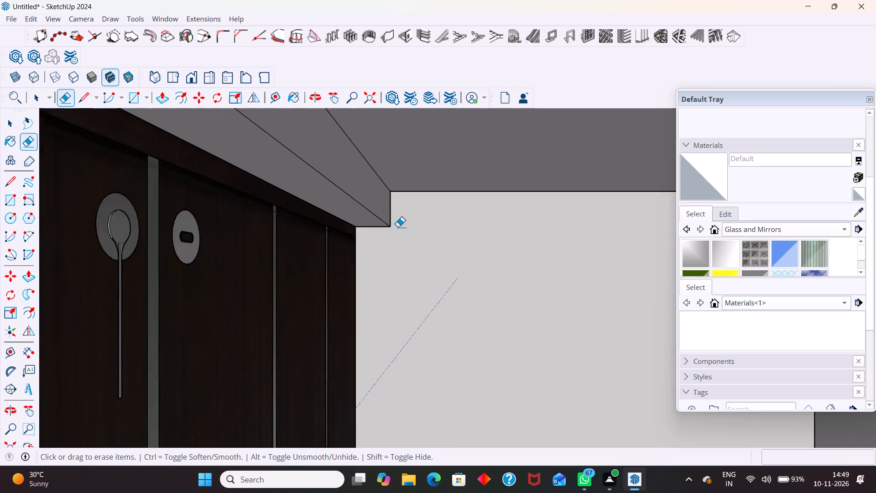
# Erase the swing arc and open-leaf outline on the floor at the corner door of the room with the large window opening.
pyautogui.scroll(-9, 398, 227)
pyautogui.moveTo(377, 262); pyautogui.dragTo(326, 156, button='middle')
pyautogui.scroll(-5, 373, 185)
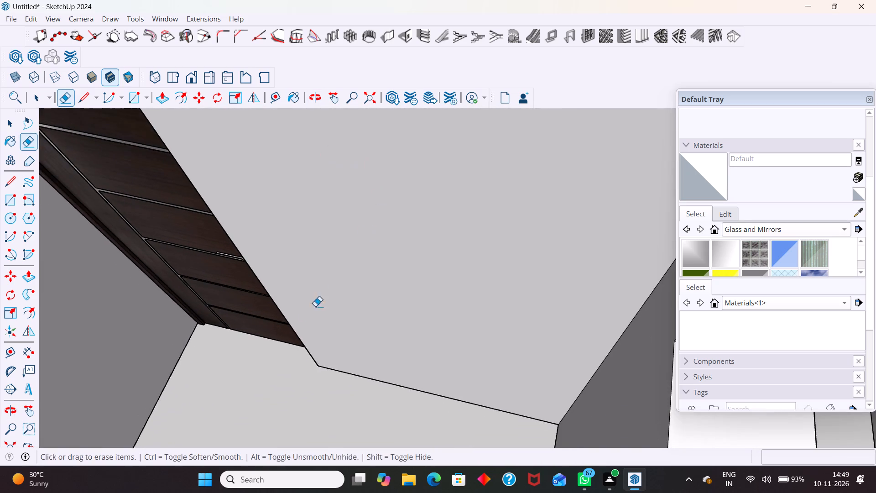
pyautogui.moveTo(294, 272); pyautogui.dragTo(308, 117, button='middle')
pyautogui.scroll(-6, 311, 152)
pyautogui.scroll(-6, 325, 209)
pyautogui.scroll(-5, 370, 209)
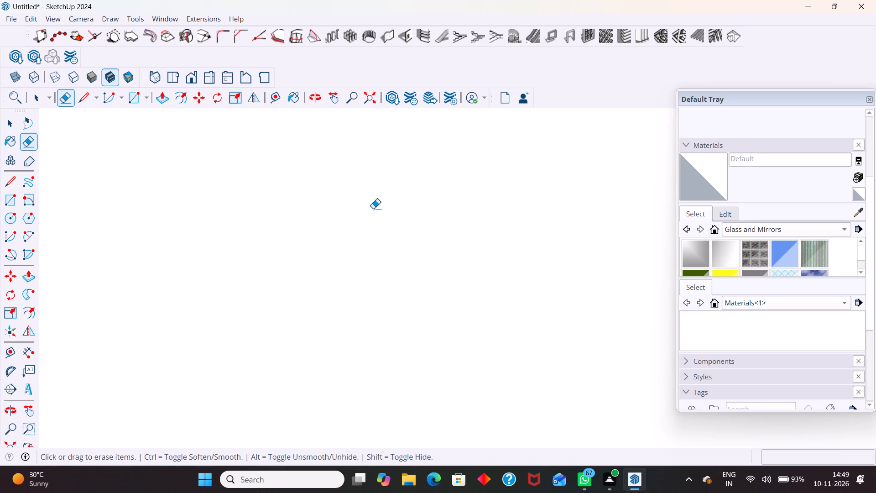
pyautogui.scroll(-6, 373, 209)
pyautogui.scroll(-6, 511, 212)
pyautogui.scroll(-18, 514, 254)
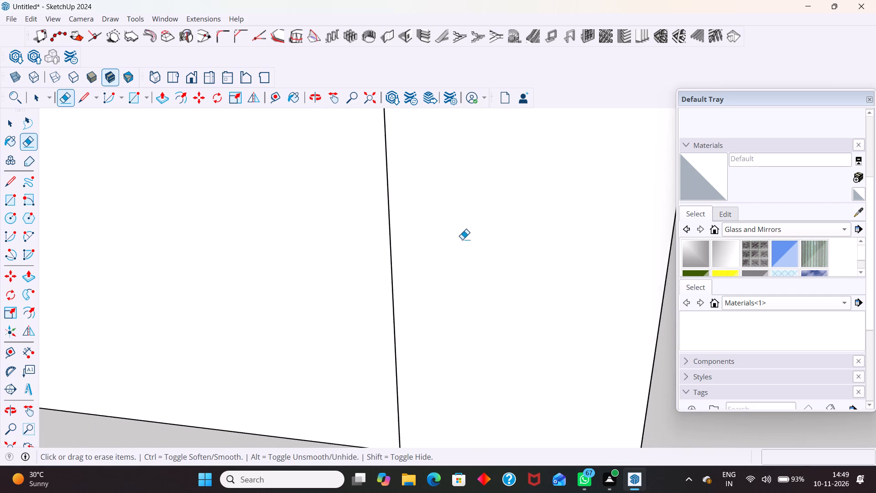
pyautogui.scroll(-20, 462, 239)
pyautogui.scroll(-14, 462, 239)
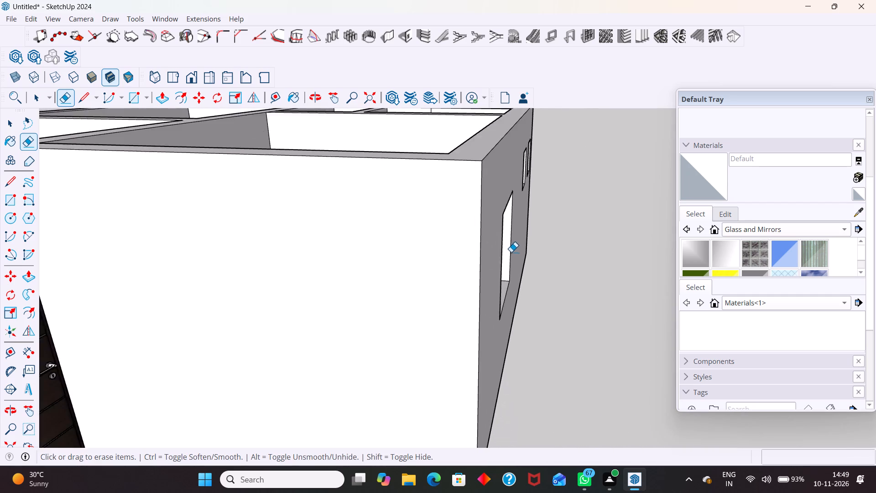
pyautogui.scroll(-8, 511, 252)
pyautogui.moveTo(355, 317); pyautogui.dragTo(459, 312, button='middle')
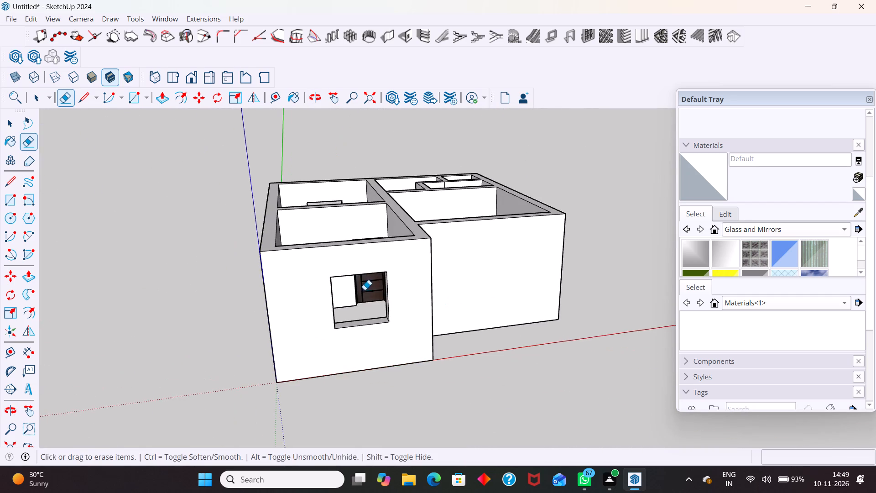
pyautogui.moveTo(368, 295); pyautogui.dragTo(456, 383, button='middle')
pyautogui.moveTo(457, 284); pyautogui.dragTo(464, 329, button='middle')
pyautogui.scroll(8, 311, 234)
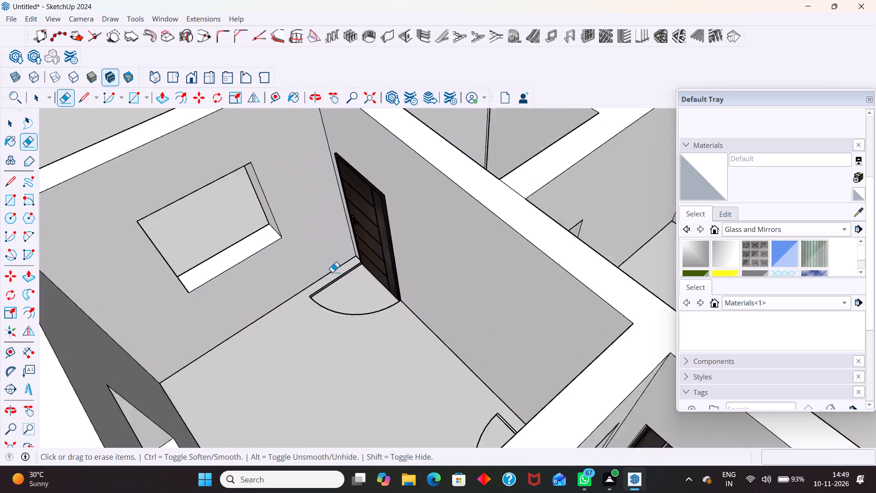
pyautogui.scroll(8, 332, 272)
pyautogui.moveTo(336, 272); pyautogui.dragTo(349, 298)
pyautogui.moveTo(356, 330); pyautogui.dragTo(368, 371)
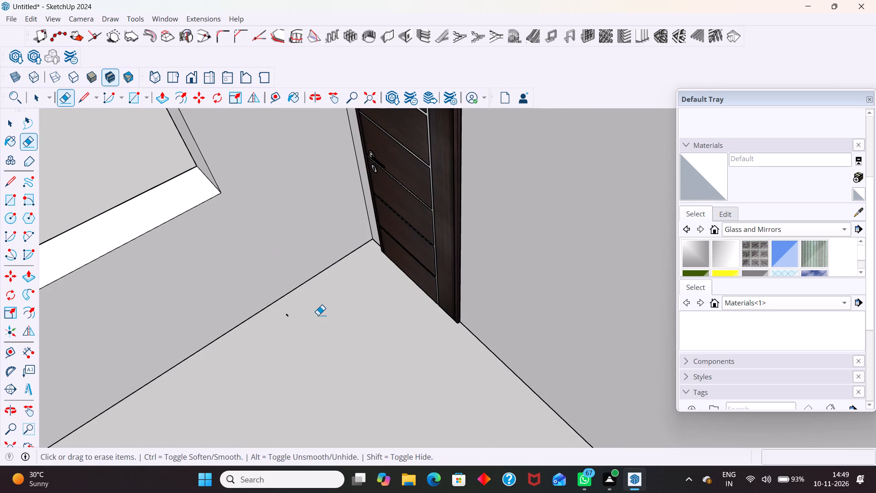
pyautogui.moveTo(301, 304); pyautogui.dragTo(272, 321)
pyautogui.moveTo(288, 313); pyautogui.dragTo(282, 319)
# Fine-tune the corner door's width along the red axis from the edge opposite its handle, with a scale of about 1.01.
pyautogui.scroll(-16, 374, 357)
pyautogui.scroll(15, 397, 335)
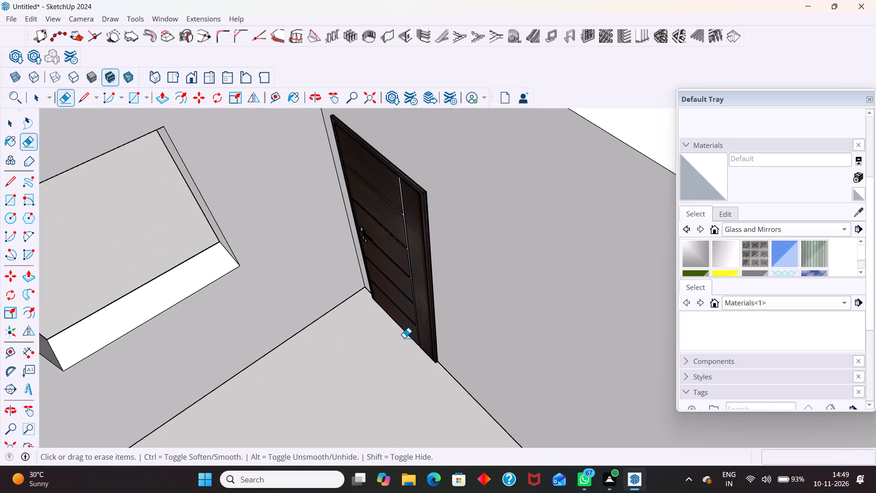
pyautogui.scroll(7, 404, 338)
pyautogui.moveTo(409, 337); pyautogui.dragTo(444, 344, button='middle')
pyautogui.moveTo(450, 336); pyautogui.dragTo(523, 295, button='middle')
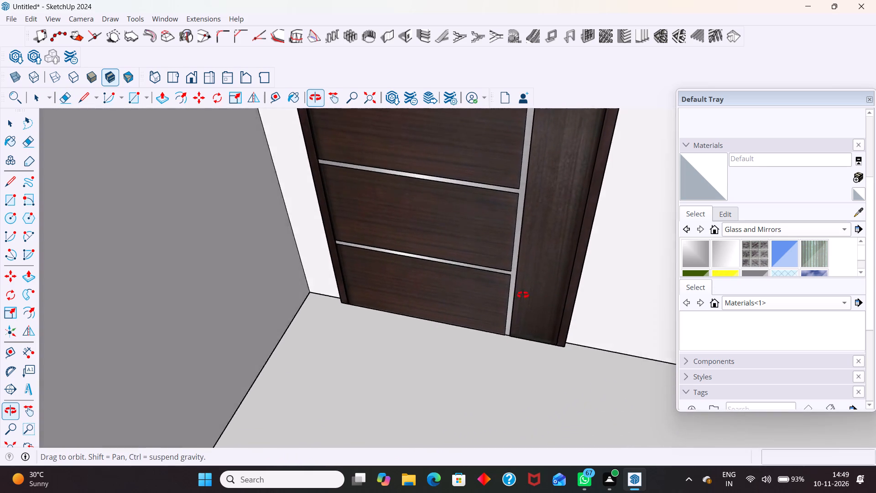
pyautogui.moveTo(523, 295); pyautogui.dragTo(365, 301, button='middle')
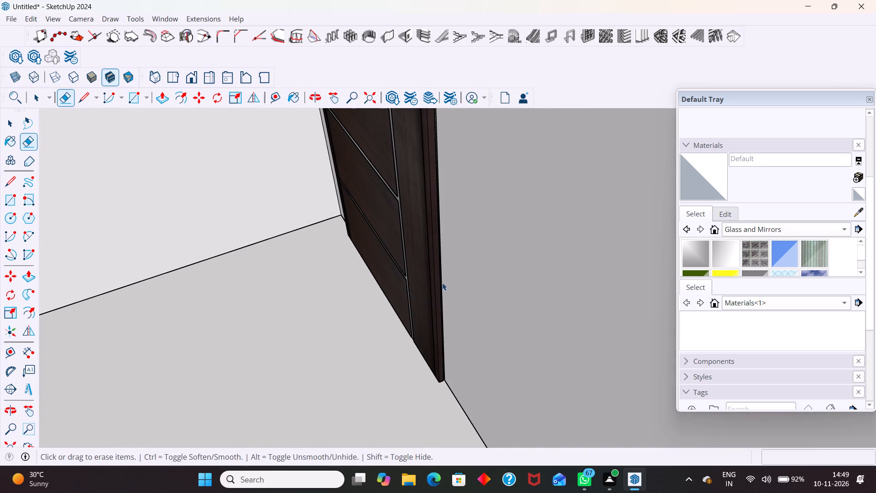
pyautogui.press('space')
pyautogui.scroll(2, 438, 263)
pyautogui.click(432, 266)
pyautogui.scroll(-10, 440, 322)
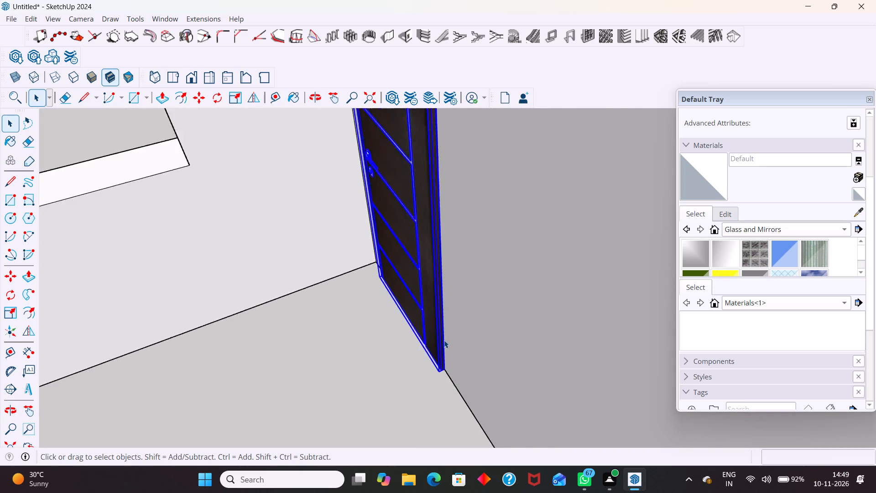
pyautogui.scroll(-4, 444, 340)
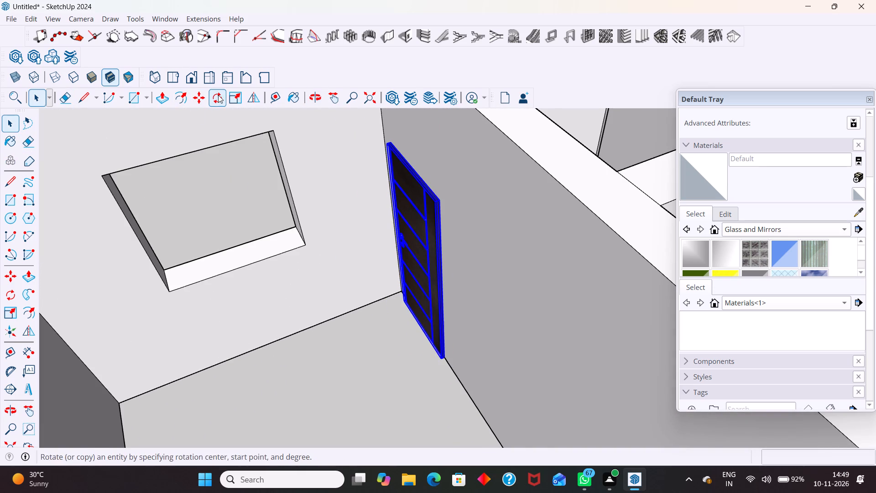
pyautogui.click(231, 97)
pyautogui.scroll(14, 442, 246)
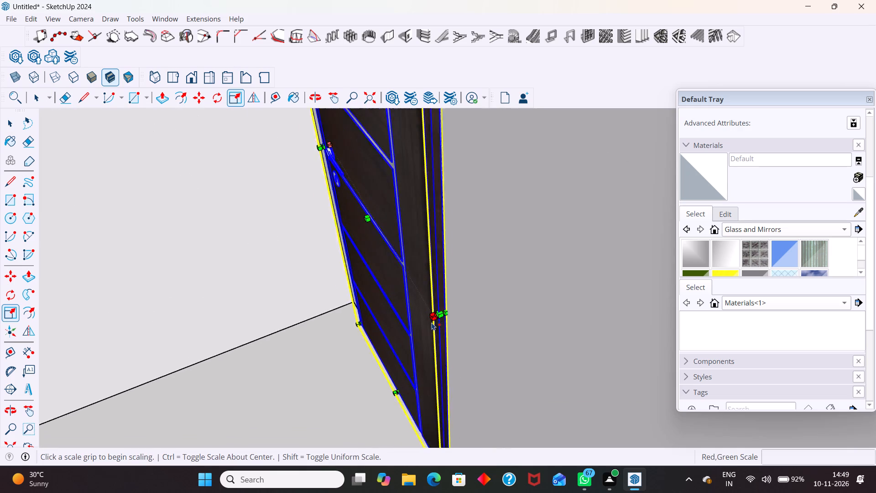
pyautogui.scroll(4, 442, 319)
pyautogui.moveTo(444, 309); pyautogui.dragTo(441, 278)
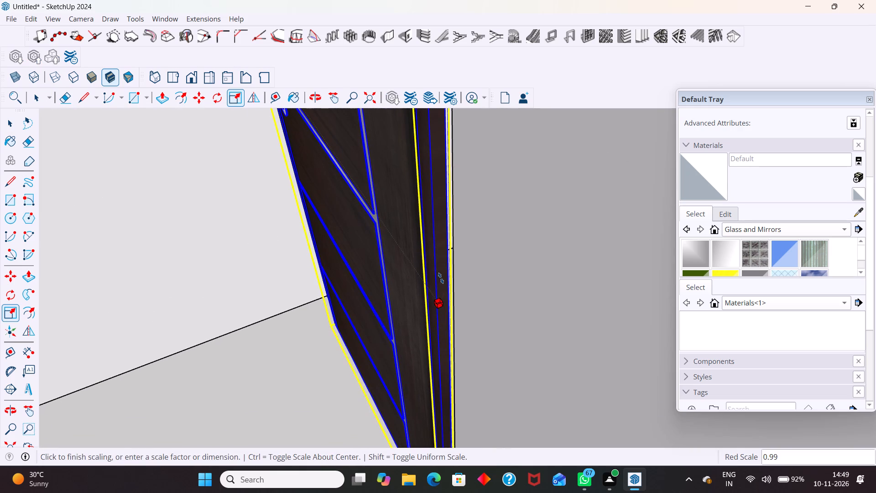
pyautogui.moveTo(441, 278); pyautogui.dragTo(450, 254)
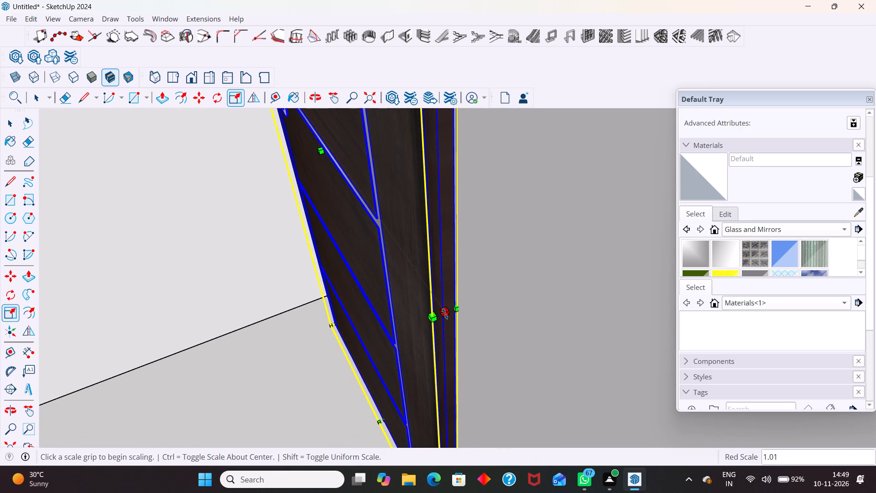
pyautogui.moveTo(445, 312); pyautogui.dragTo(442, 306)
pyautogui.scroll(-6, 462, 218)
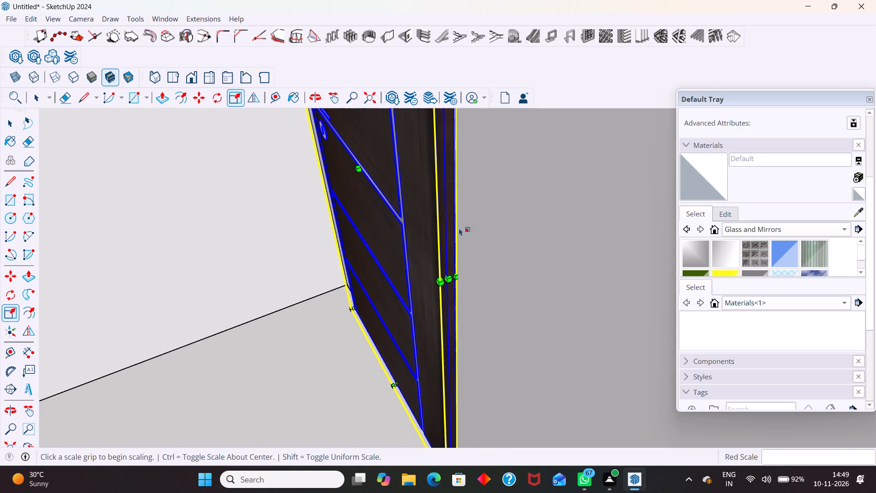
# Scale the corner door along green and blue from its top edge, with factors of about 0.79 and 1.00.
pyautogui.moveTo(419, 275); pyautogui.dragTo(450, 281, button='middle')
pyautogui.scroll(-6, 485, 246)
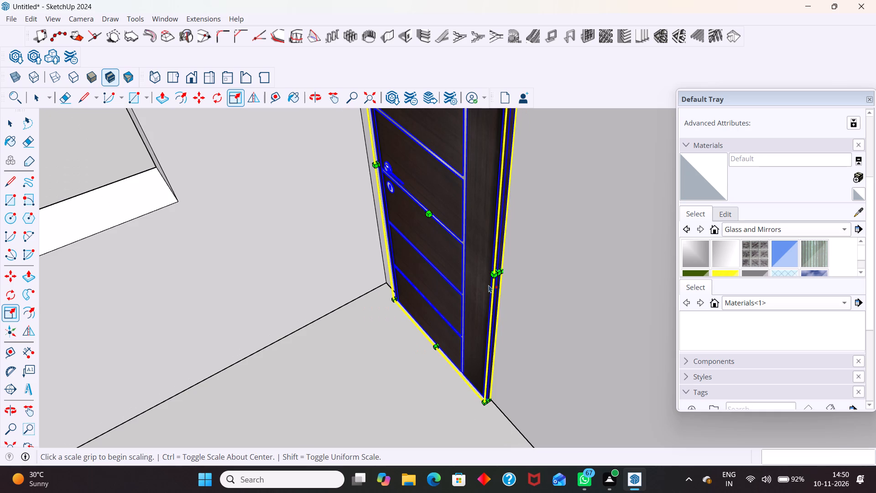
pyautogui.moveTo(491, 304); pyautogui.dragTo(493, 329, button='middle')
pyautogui.scroll(-5, 491, 314)
pyautogui.scroll(9, 480, 179)
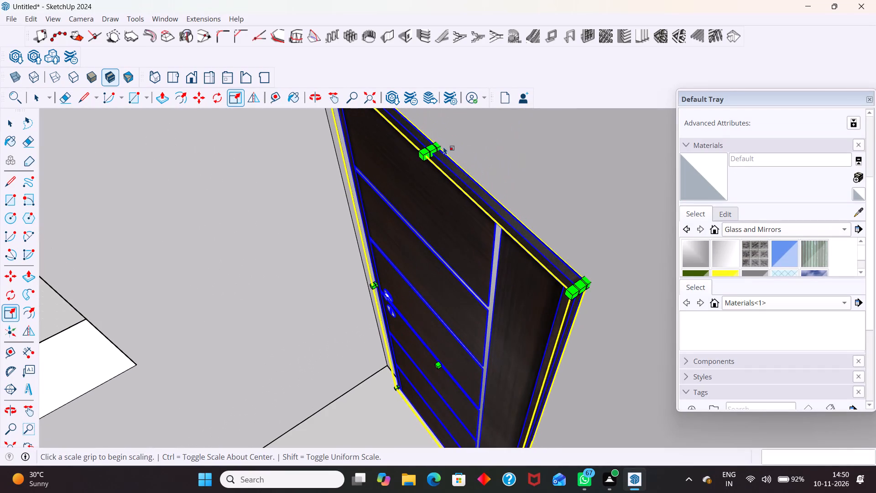
pyautogui.moveTo(430, 146); pyautogui.dragTo(436, 146)
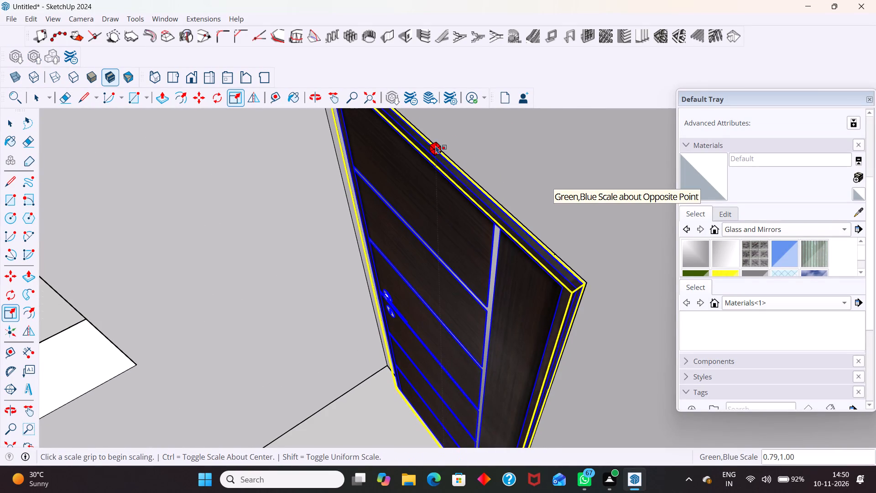
pyautogui.scroll(-9, 445, 150)
pyautogui.scroll(9, 514, 318)
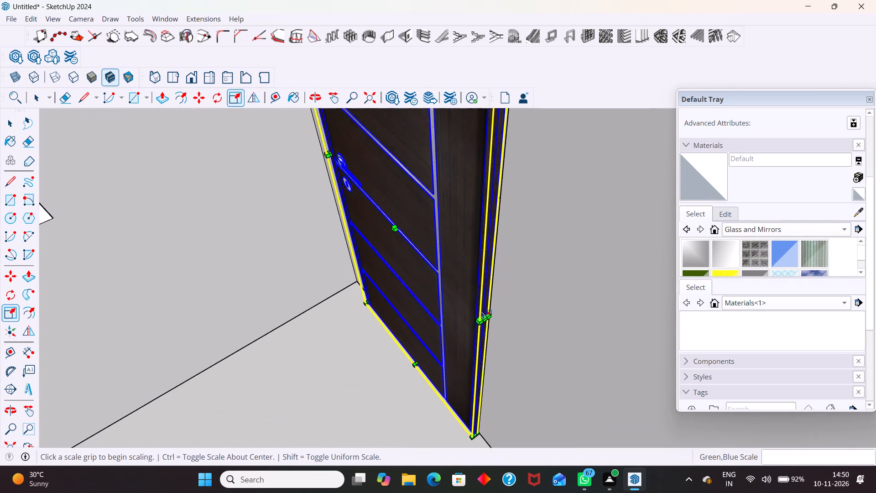
# Refit the corner door's width along the red axis, shrinking it to about 0.87 and then enlarging it by about 1.13 to meet the jamb.
pyautogui.scroll(9, 481, 311)
pyautogui.moveTo(484, 323); pyautogui.dragTo(508, 311)
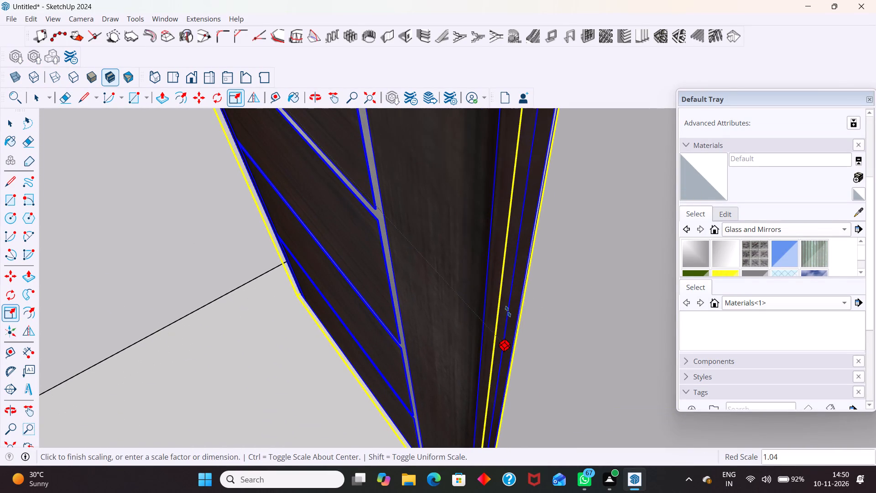
pyautogui.moveTo(508, 311); pyautogui.dragTo(499, 295)
pyautogui.scroll(-13, 473, 278)
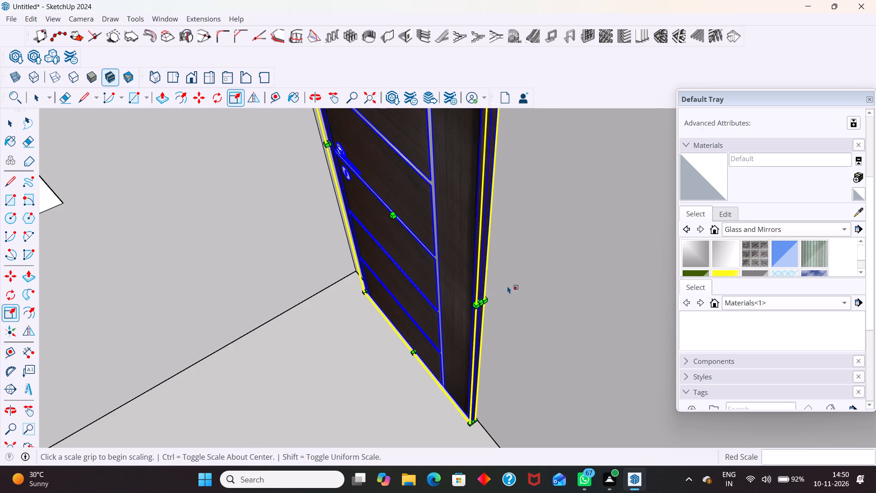
pyautogui.scroll(-11, 504, 269)
pyautogui.scroll(4, 502, 289)
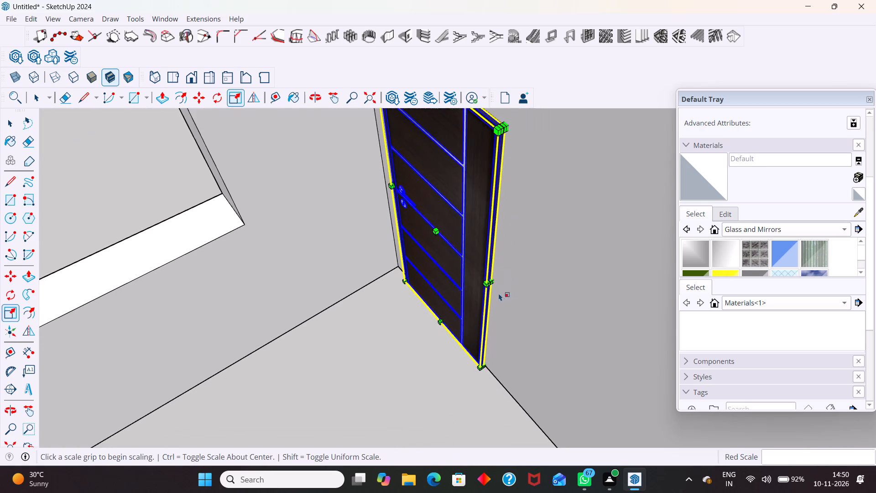
pyautogui.scroll(8, 490, 280)
pyautogui.moveTo(490, 283); pyautogui.dragTo(460, 263)
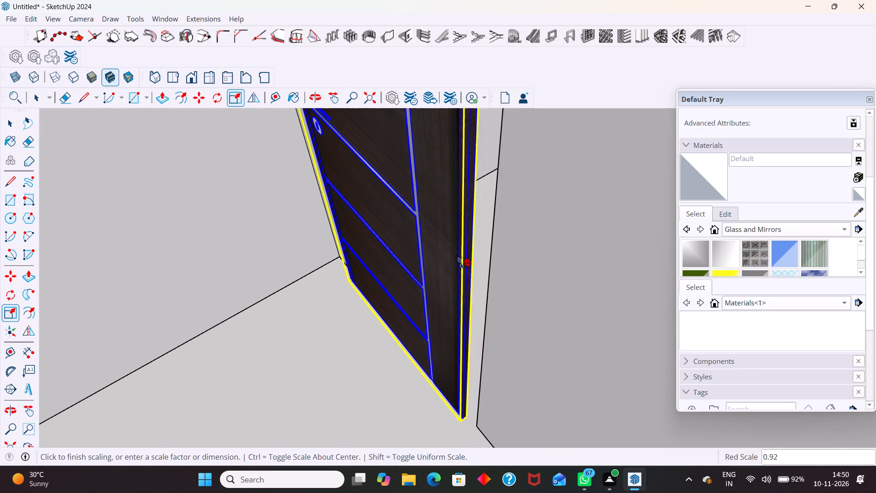
pyautogui.moveTo(460, 263); pyautogui.dragTo(456, 246)
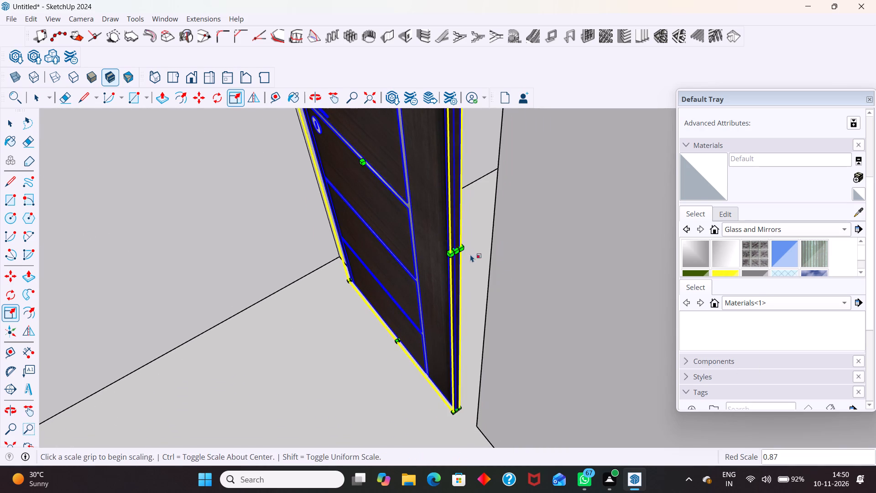
pyautogui.scroll(3, 470, 254)
pyautogui.moveTo(443, 245); pyautogui.dragTo(501, 267)
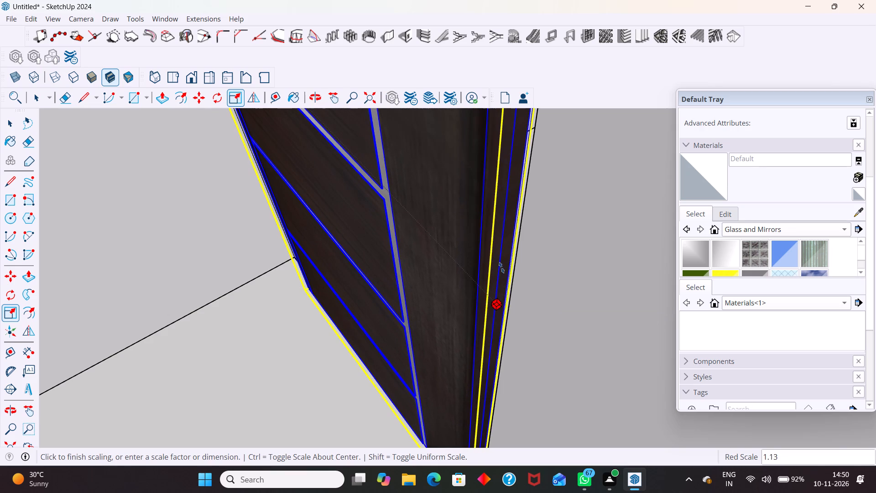
pyautogui.moveTo(501, 267); pyautogui.dragTo(509, 271)
pyautogui.scroll(-15, 511, 274)
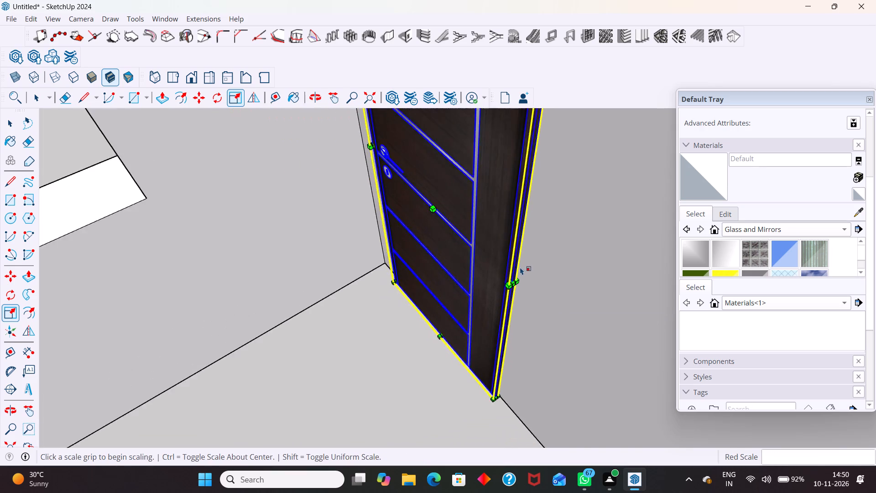
pyautogui.scroll(-11, 520, 267)
pyautogui.press('space')
pyautogui.click(446, 312)
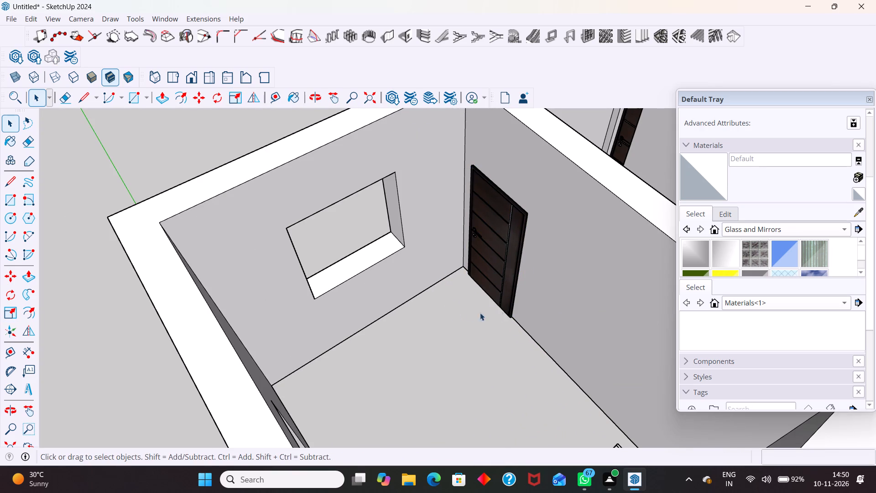
# Move the corner door 150 mm along its jamb's base, from the far side of the wall, so it sits recessed in the doorway.
pyautogui.moveTo(502, 318); pyautogui.dragTo(430, 352, button='middle')
pyautogui.scroll(5, 503, 282)
pyautogui.scroll(-3, 496, 275)
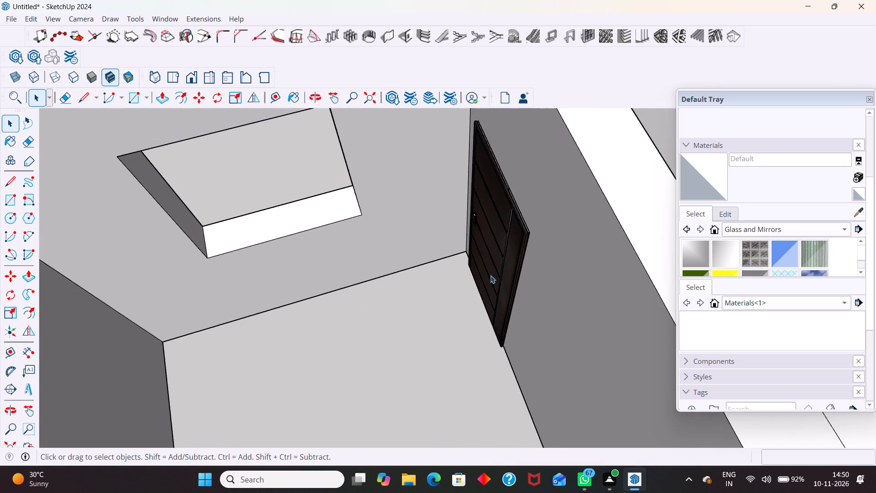
pyautogui.scroll(-4, 490, 275)
pyautogui.scroll(-9, 459, 252)
pyautogui.moveTo(528, 304); pyautogui.dragTo(337, 279, button='middle')
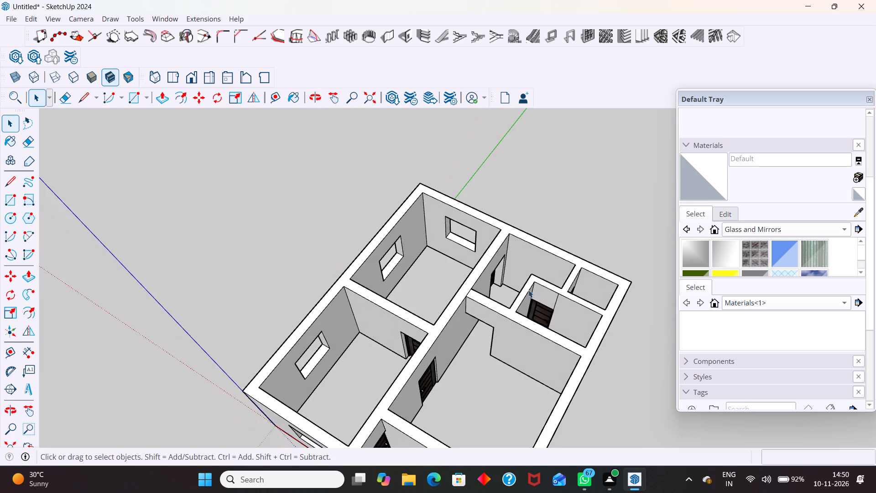
pyautogui.scroll(6, 539, 290)
pyautogui.moveTo(481, 330); pyautogui.dragTo(349, 333, button='middle')
pyautogui.scroll(11, 556, 248)
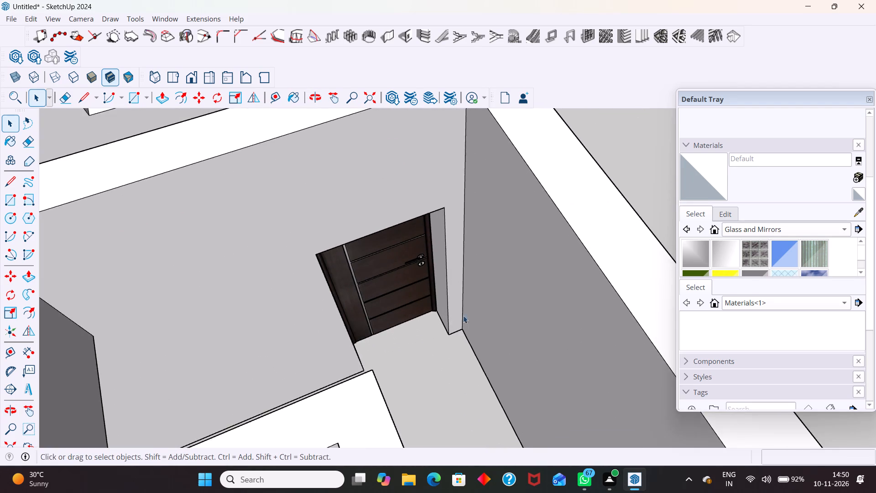
pyautogui.moveTo(452, 314); pyautogui.dragTo(380, 311, button='middle')
pyautogui.scroll(4, 416, 288)
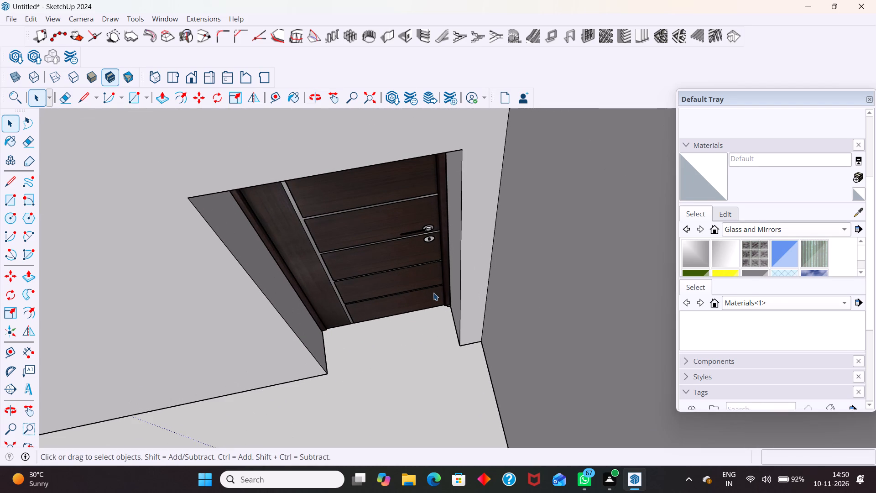
pyautogui.click(435, 245)
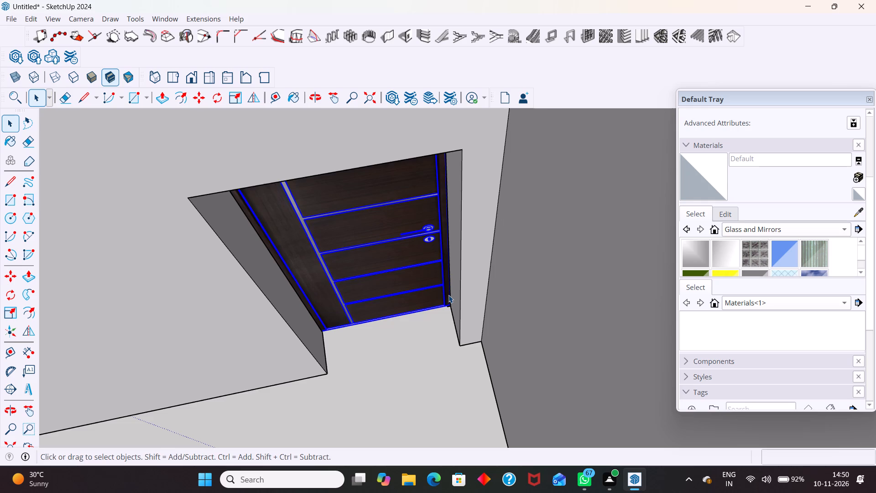
pyautogui.scroll(4, 445, 302)
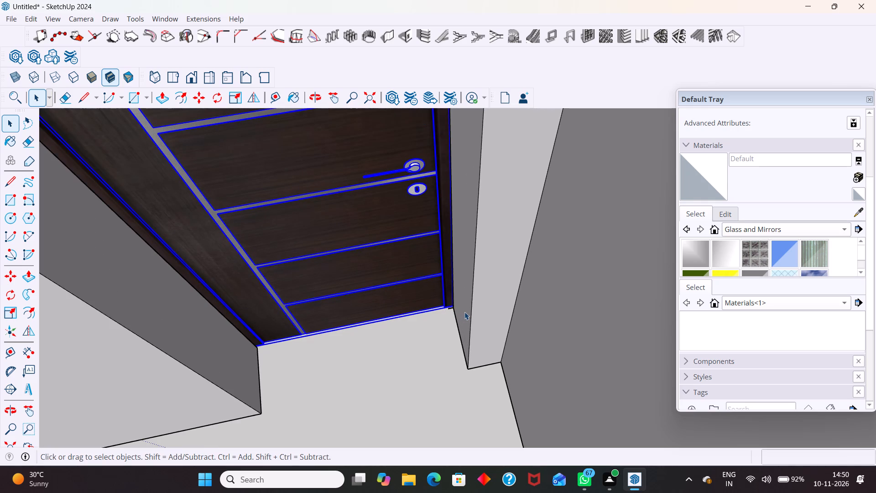
pyautogui.press('m')
pyautogui.scroll(4, 455, 307)
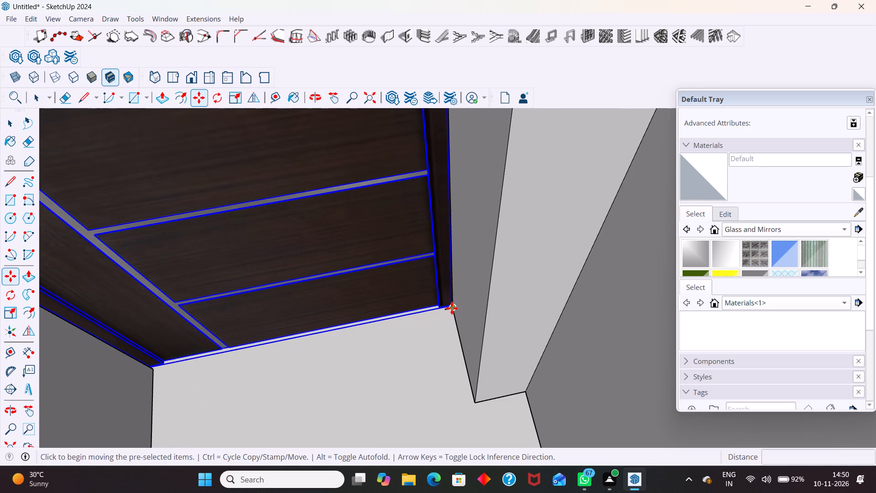
pyautogui.click(452, 308)
pyautogui.click(462, 352)
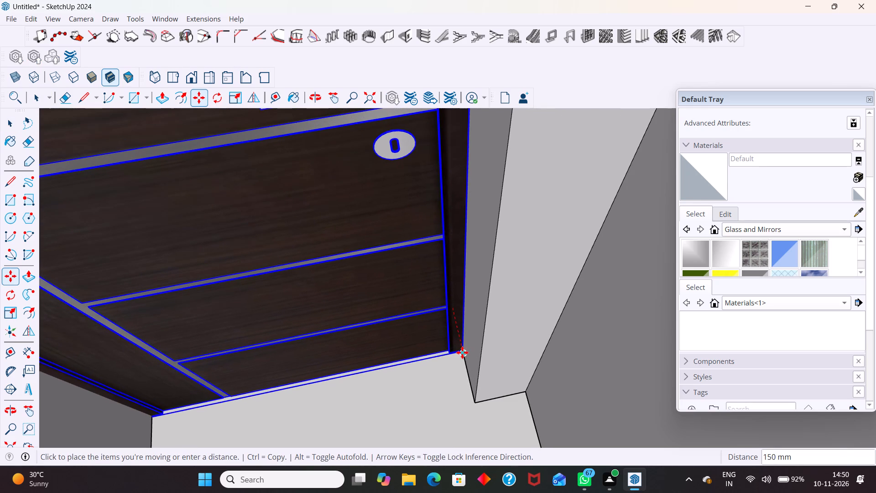
pyautogui.press('space')
# Erase the short leftover line projecting from the jamb corner on the room side of the corner doorway.
pyautogui.scroll(-17, 532, 327)
pyautogui.moveTo(461, 311); pyautogui.dragTo(536, 307, button='middle')
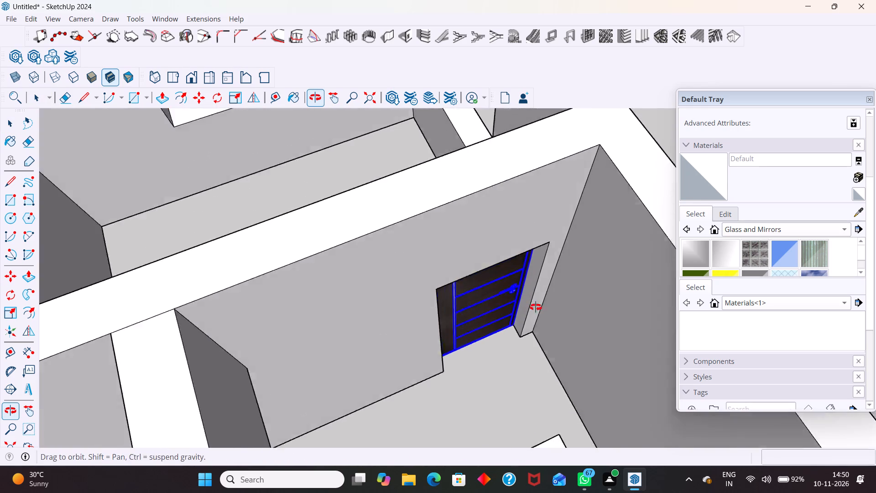
pyautogui.moveTo(536, 307); pyautogui.dragTo(626, 260, button='middle')
pyautogui.moveTo(401, 254); pyautogui.dragTo(599, 275, button='middle')
pyautogui.moveTo(387, 279); pyautogui.dragTo(513, 289, button='middle')
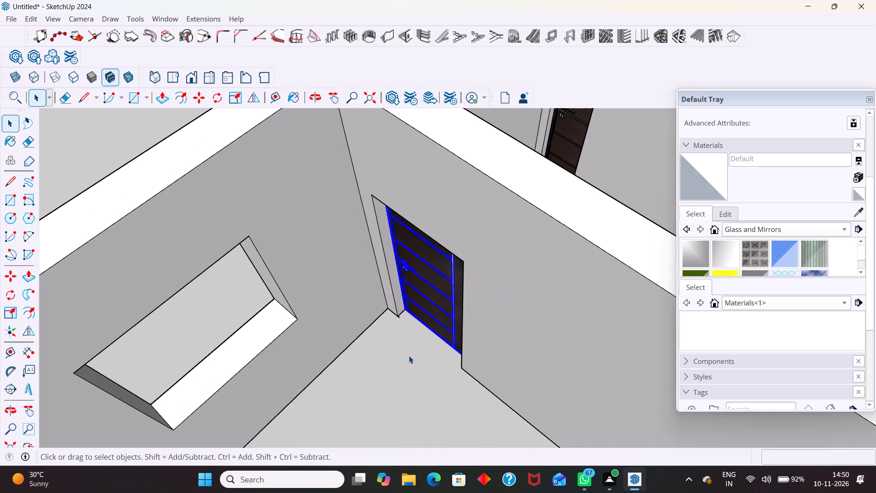
pyautogui.click(408, 362)
pyautogui.moveTo(426, 342); pyautogui.dragTo(419, 374, button='middle')
pyautogui.scroll(5, 425, 343)
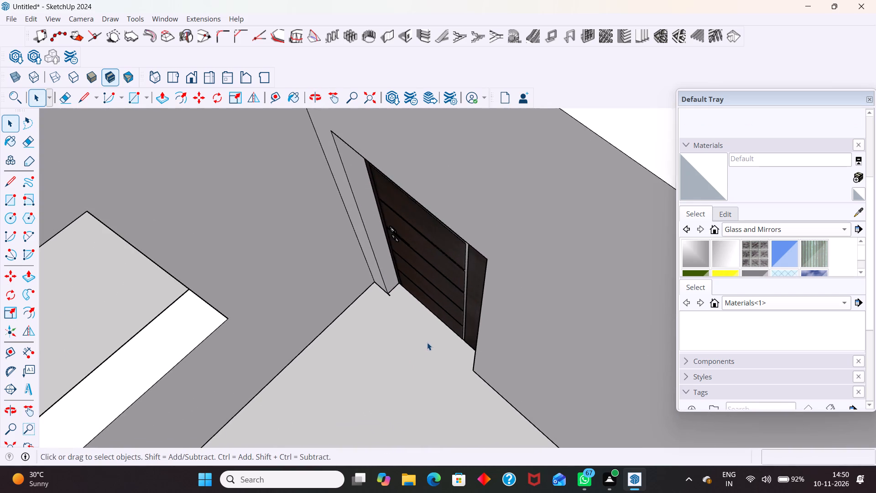
pyautogui.scroll(3, 428, 342)
pyautogui.scroll(5, 382, 282)
pyautogui.press('e')
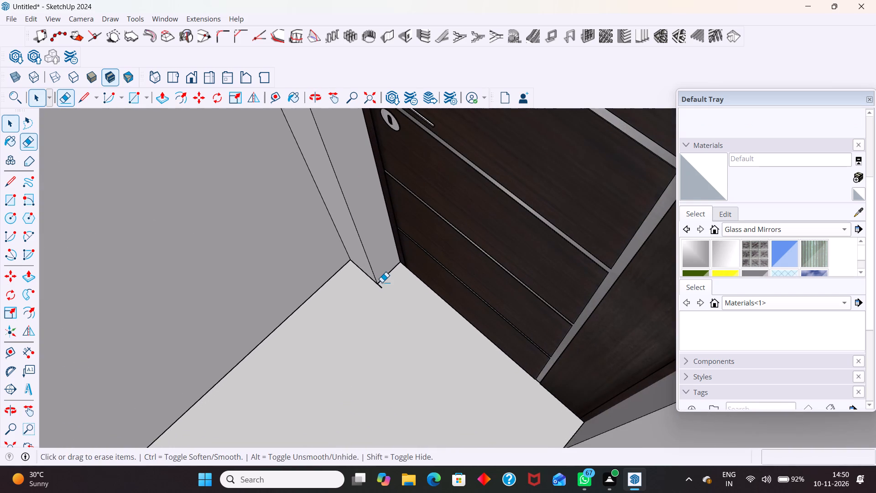
pyautogui.scroll(9, 382, 283)
pyautogui.moveTo(378, 286); pyautogui.dragTo(370, 299)
pyautogui.press('space')
# Erase the swing arc and open-leaf outline on the floor at the same room's other doorway, undoing the erasure that removes the wall face.
pyautogui.scroll(-8, 350, 284)
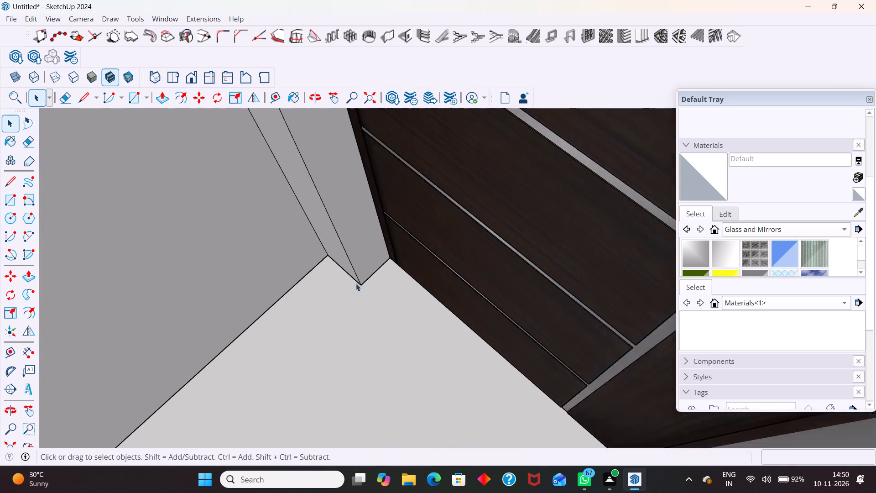
pyautogui.scroll(-20, 356, 283)
pyautogui.scroll(-2, 356, 283)
pyautogui.scroll(-6, 440, 247)
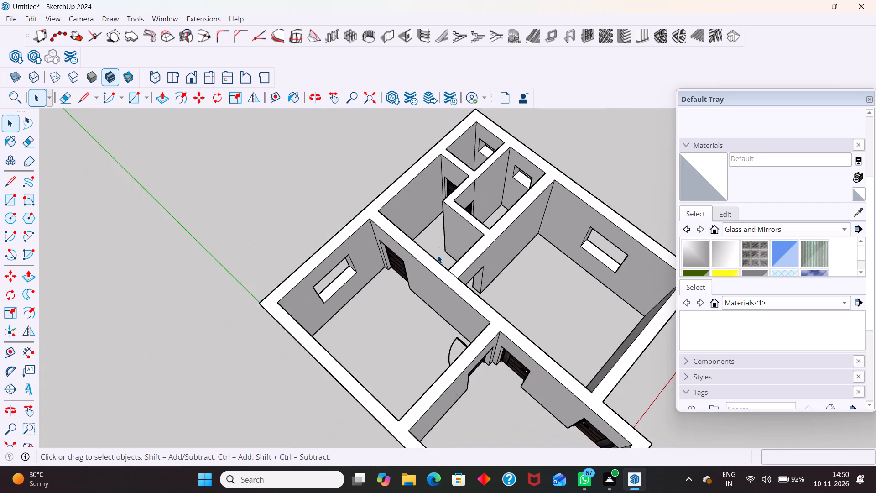
pyautogui.moveTo(401, 377); pyautogui.dragTo(518, 367, button='middle')
pyautogui.scroll(6, 495, 338)
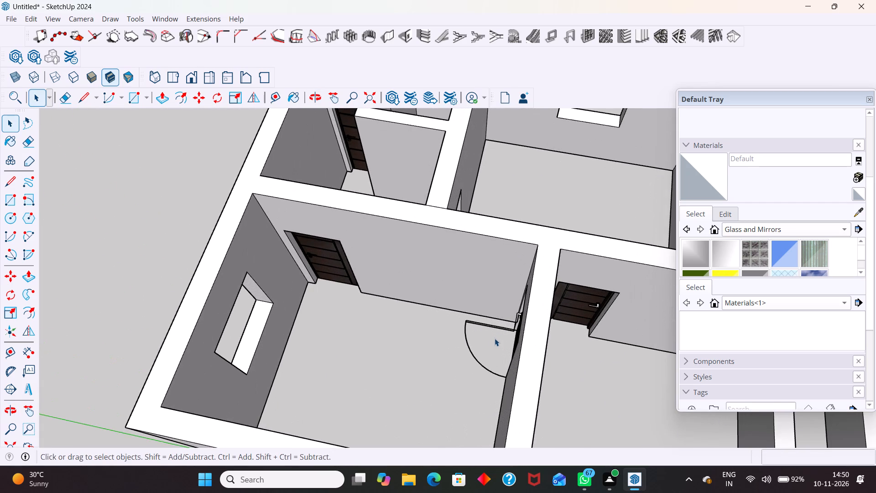
pyautogui.scroll(5, 495, 338)
pyautogui.press('e')
pyautogui.moveTo(499, 303); pyautogui.dragTo(473, 362)
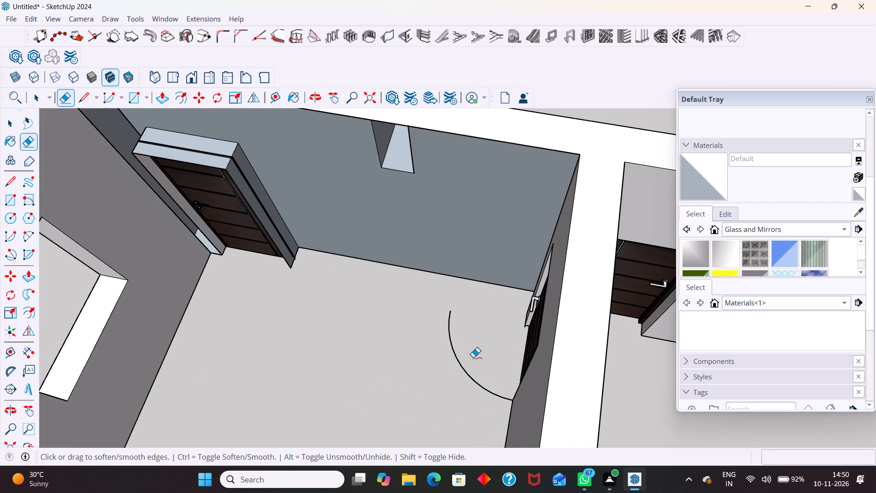
pyautogui.hotkey('ctrl', 'z')
pyautogui.moveTo(482, 313); pyautogui.dragTo(478, 344)
pyautogui.moveTo(468, 361); pyautogui.dragTo(459, 378)
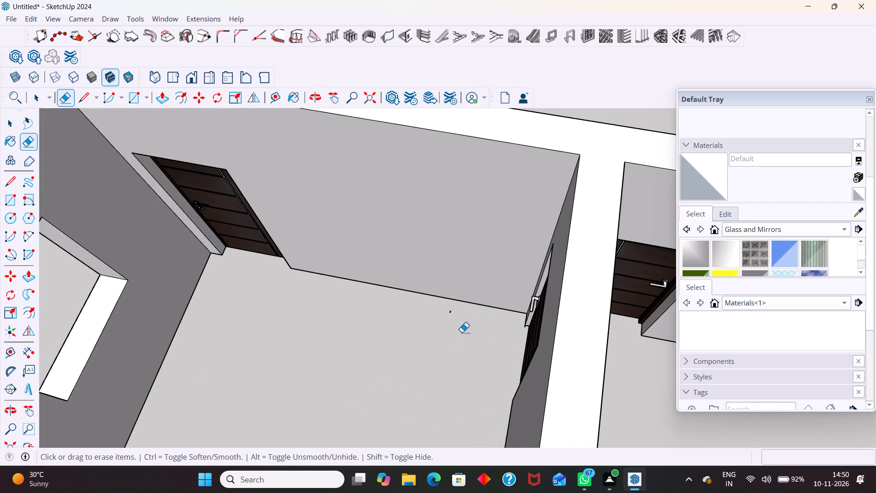
pyautogui.moveTo(454, 313); pyautogui.dragTo(447, 312)
# Erase the short leftover line projecting from the jamb corner at the base of that other doorway.
pyautogui.scroll(12, 541, 320)
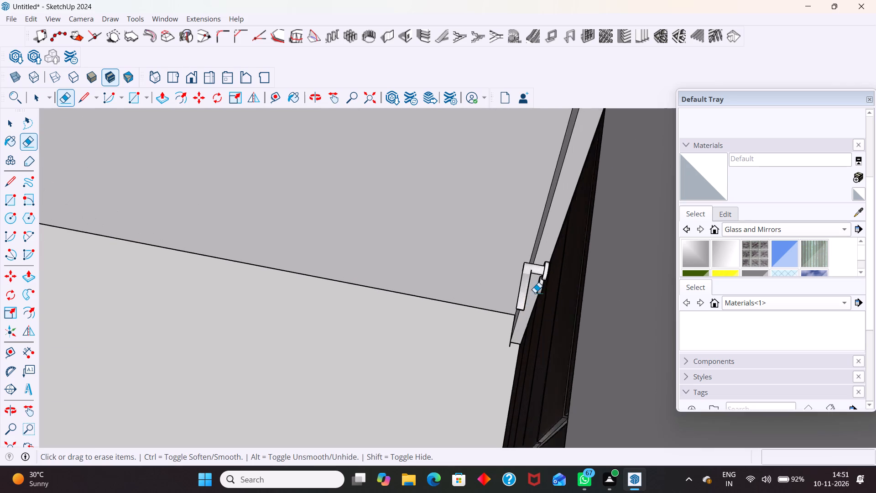
pyautogui.scroll(8, 535, 293)
pyautogui.scroll(-10, 487, 303)
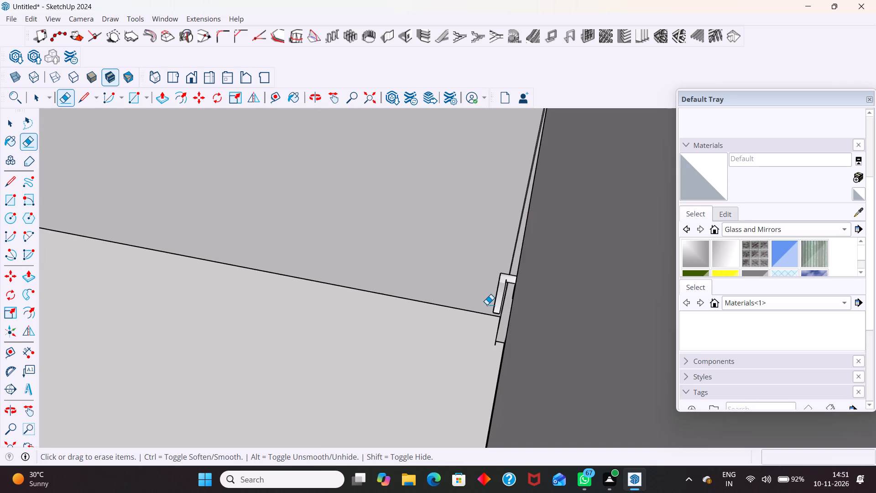
pyautogui.scroll(12, 501, 345)
pyautogui.click(488, 337)
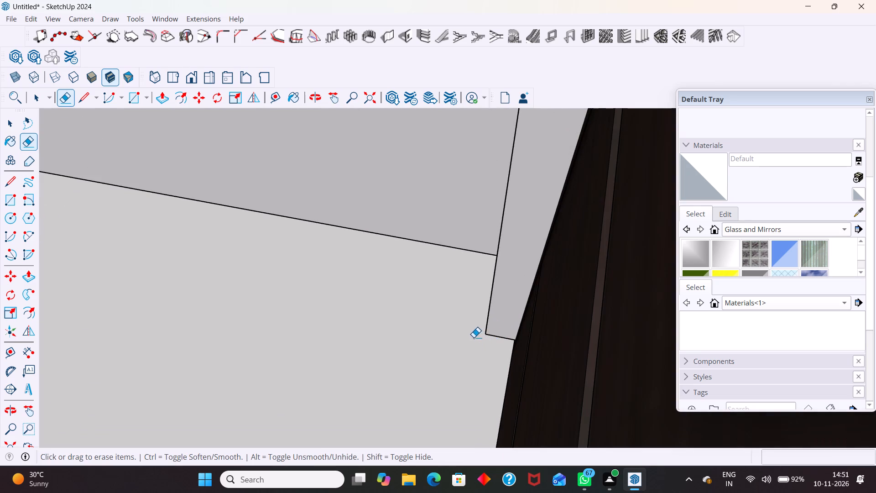
pyautogui.scroll(-7, 471, 339)
pyautogui.press('space')
pyautogui.press('space')
# Switch to the standard top view to bring the house back into sight.
pyautogui.scroll(-10, 469, 343)
pyautogui.scroll(-15, 462, 323)
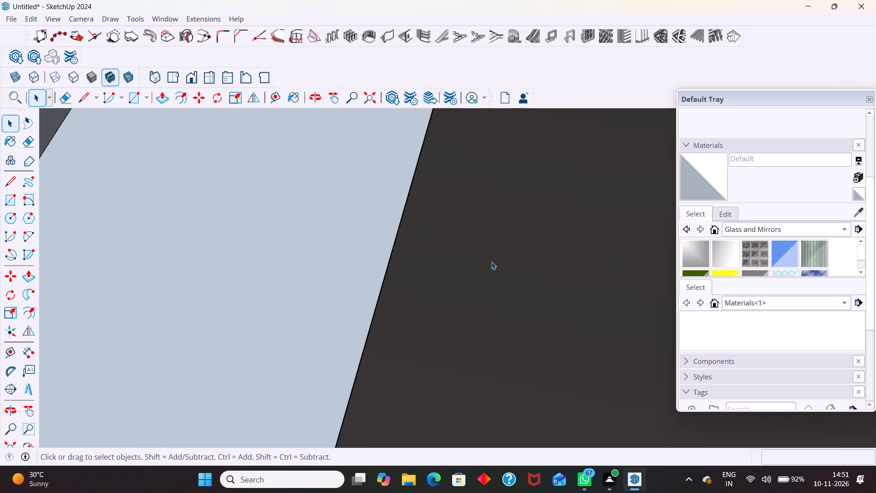
pyautogui.scroll(-15, 491, 262)
pyautogui.scroll(-19, 451, 213)
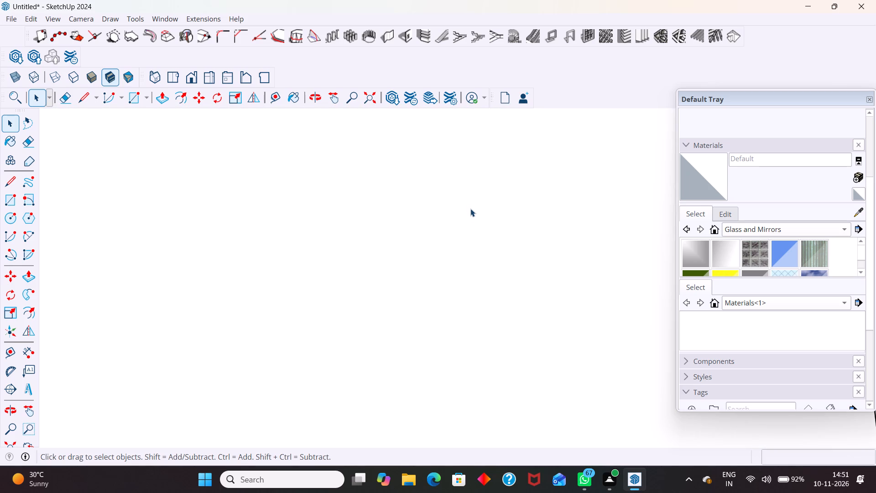
pyautogui.click(166, 71)
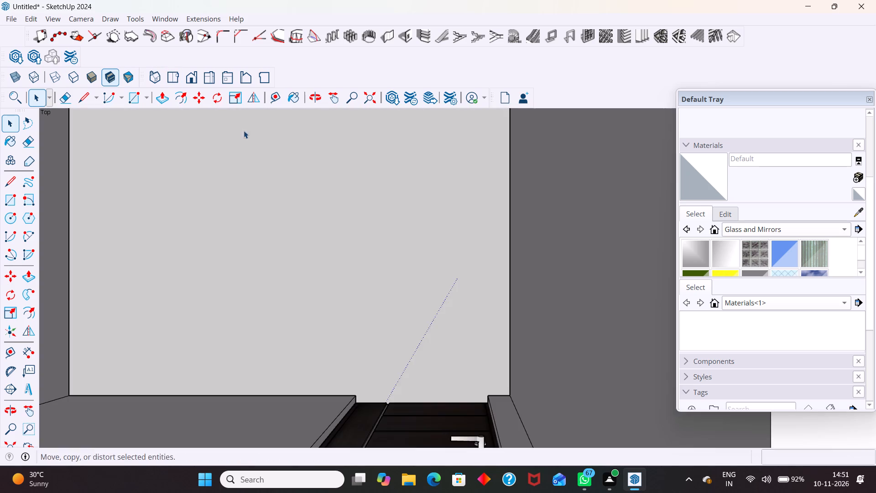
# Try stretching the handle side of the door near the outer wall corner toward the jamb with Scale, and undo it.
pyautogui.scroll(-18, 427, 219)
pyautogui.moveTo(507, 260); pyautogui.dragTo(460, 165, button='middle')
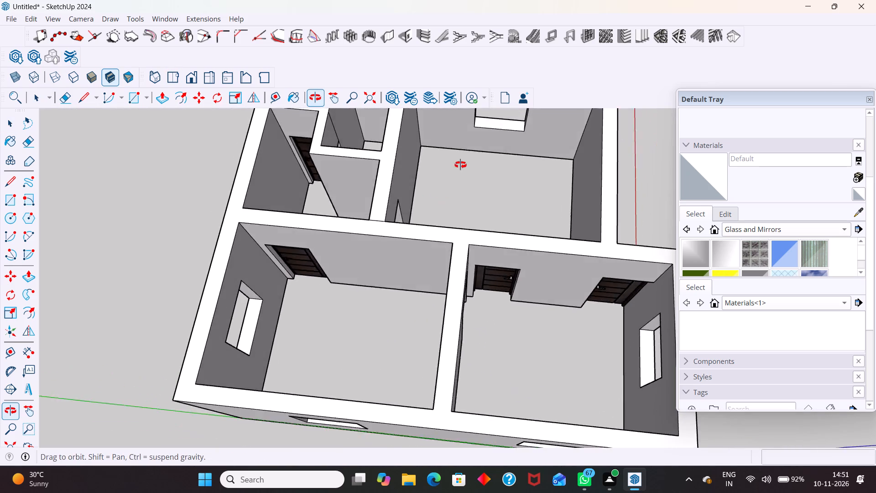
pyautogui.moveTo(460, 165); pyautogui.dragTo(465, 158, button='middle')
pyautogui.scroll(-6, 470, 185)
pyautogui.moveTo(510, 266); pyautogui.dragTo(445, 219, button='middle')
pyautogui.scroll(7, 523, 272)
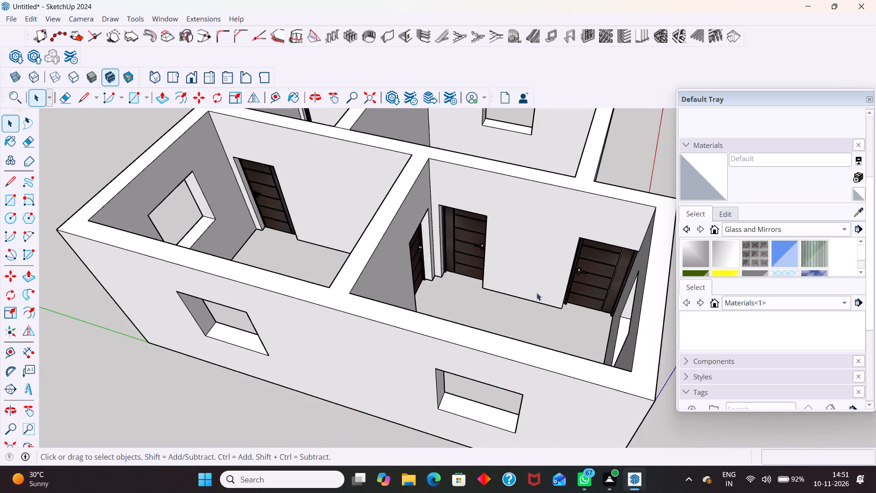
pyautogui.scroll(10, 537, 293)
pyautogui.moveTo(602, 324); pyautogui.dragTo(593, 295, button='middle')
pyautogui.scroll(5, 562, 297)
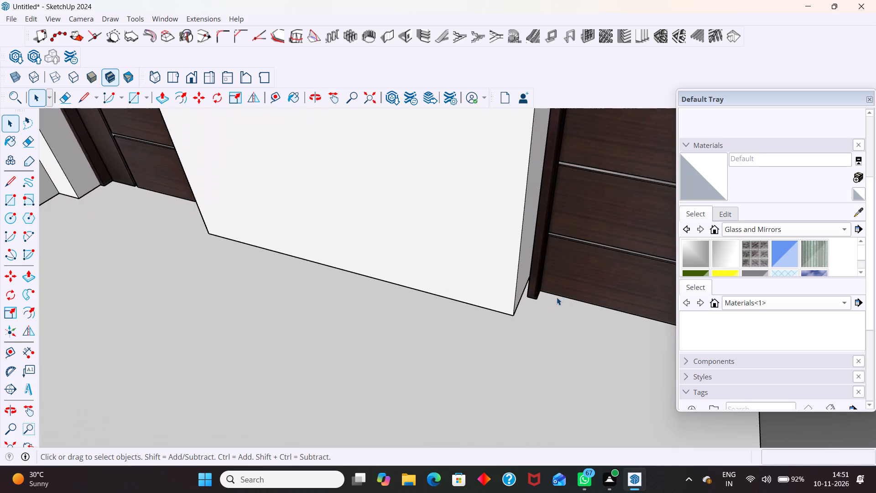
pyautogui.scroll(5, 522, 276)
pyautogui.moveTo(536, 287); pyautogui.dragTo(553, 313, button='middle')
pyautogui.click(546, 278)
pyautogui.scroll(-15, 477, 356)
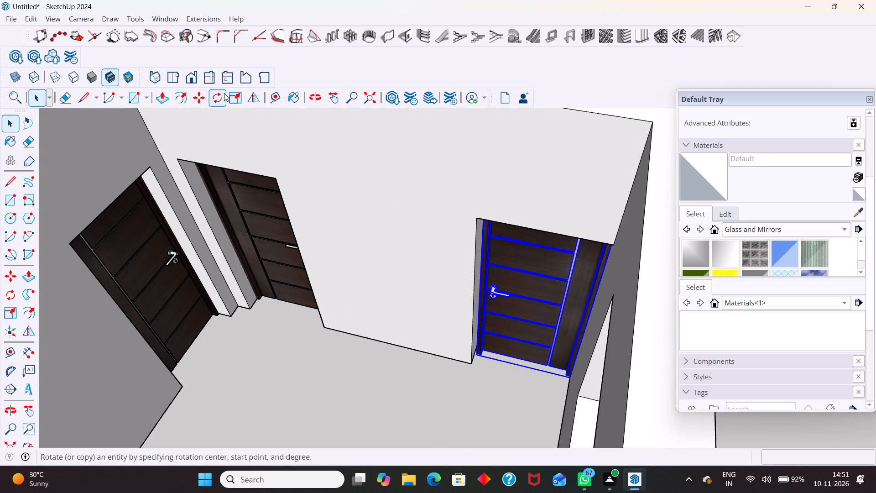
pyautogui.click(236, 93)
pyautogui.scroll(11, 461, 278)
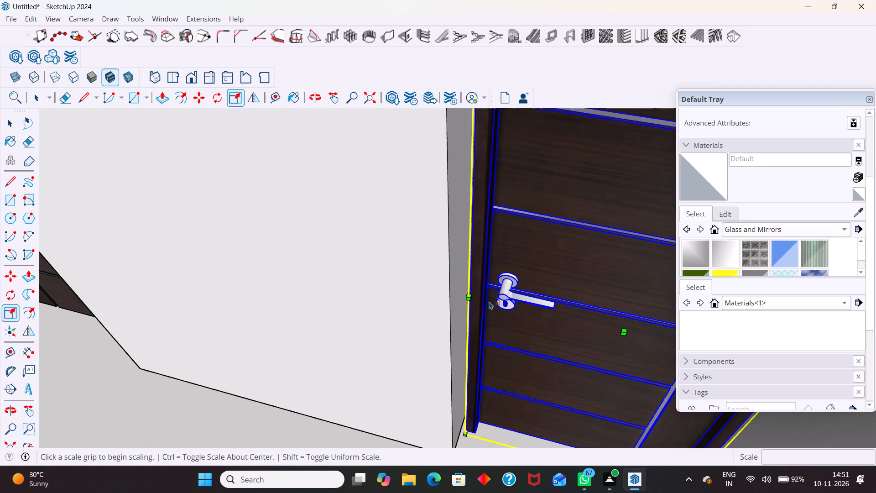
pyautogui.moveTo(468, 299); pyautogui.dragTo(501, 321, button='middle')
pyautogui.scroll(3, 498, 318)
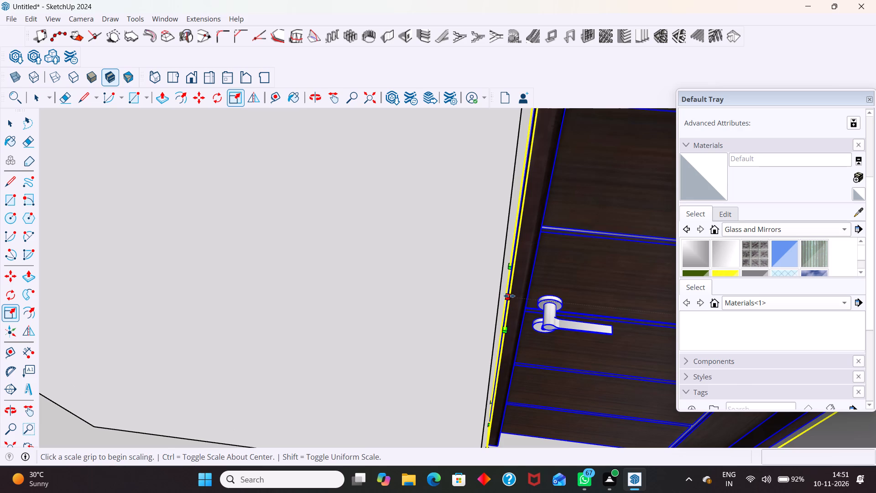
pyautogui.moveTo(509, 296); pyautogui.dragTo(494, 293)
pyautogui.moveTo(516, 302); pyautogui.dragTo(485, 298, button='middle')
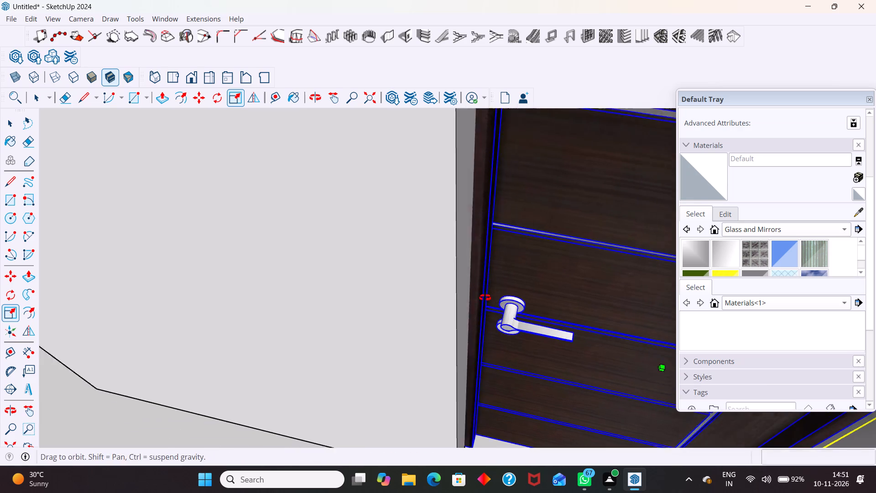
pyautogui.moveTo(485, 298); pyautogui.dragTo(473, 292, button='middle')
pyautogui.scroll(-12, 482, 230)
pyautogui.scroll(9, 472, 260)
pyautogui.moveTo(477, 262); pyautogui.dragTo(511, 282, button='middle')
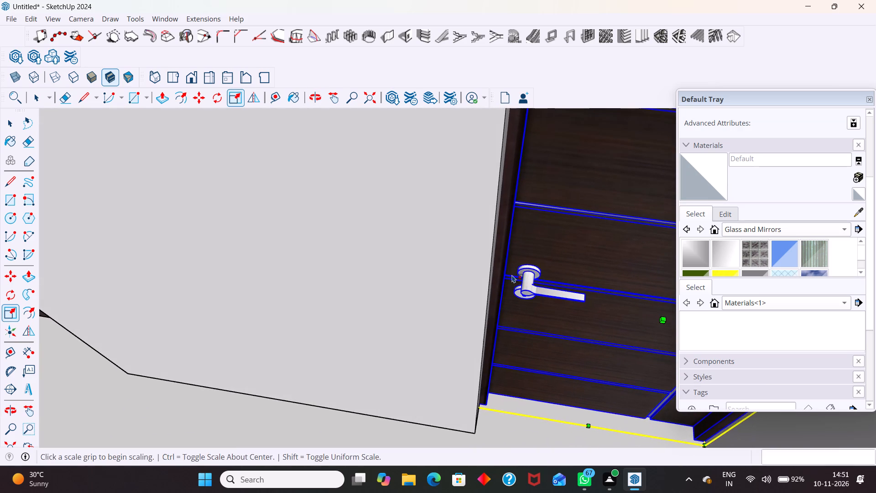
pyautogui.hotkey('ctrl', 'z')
# Scale the same door slightly wider along the red axis, moving its handle-side frame toward the jamb.
pyautogui.scroll(7, 506, 271)
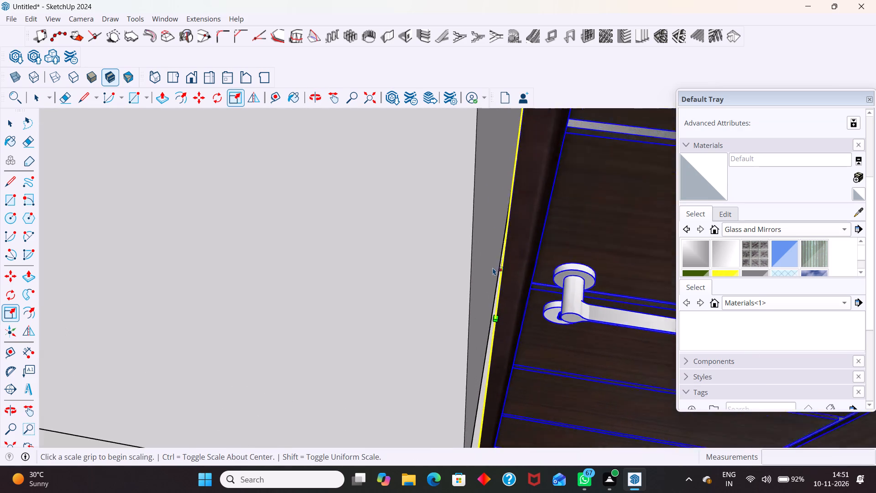
pyautogui.scroll(1, 493, 267)
pyautogui.moveTo(508, 264); pyautogui.dragTo(506, 263)
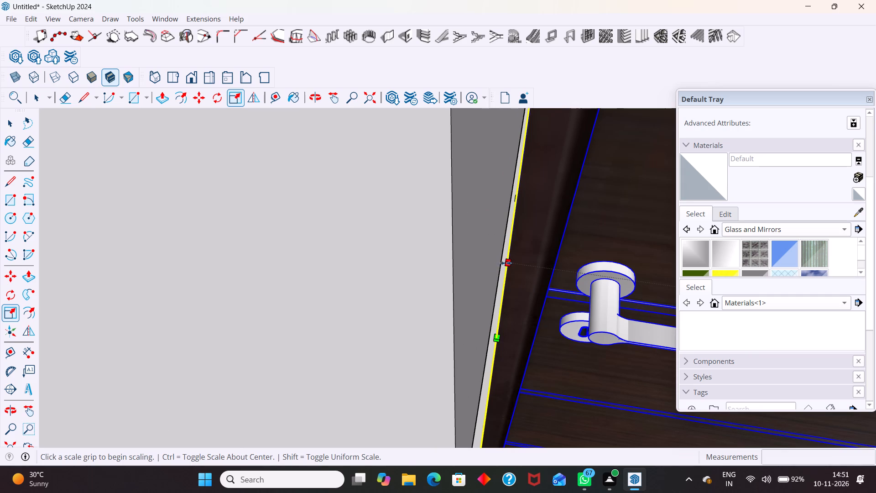
pyautogui.moveTo(506, 263); pyautogui.dragTo(503, 262)
pyautogui.scroll(-14, 509, 260)
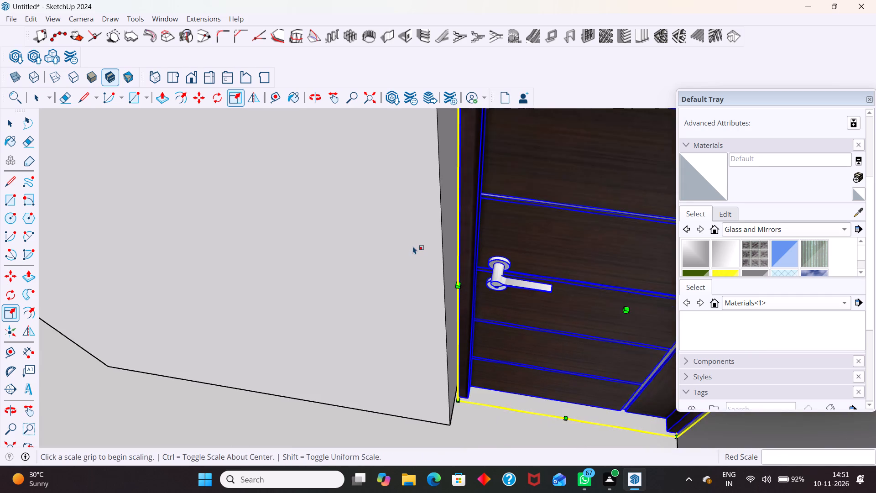
pyautogui.scroll(-12, 413, 246)
pyautogui.moveTo(501, 293); pyautogui.dragTo(513, 228, button='middle')
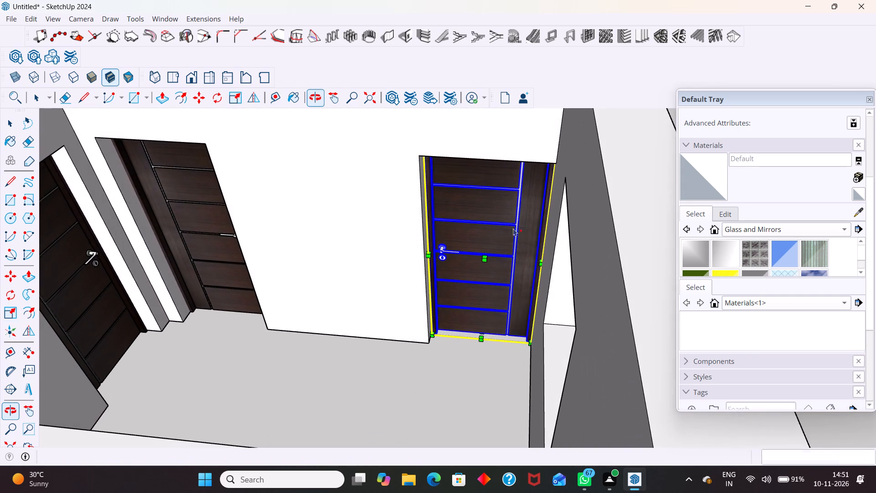
pyautogui.moveTo(503, 199); pyautogui.dragTo(526, 142, button='middle')
pyautogui.scroll(-3, 504, 215)
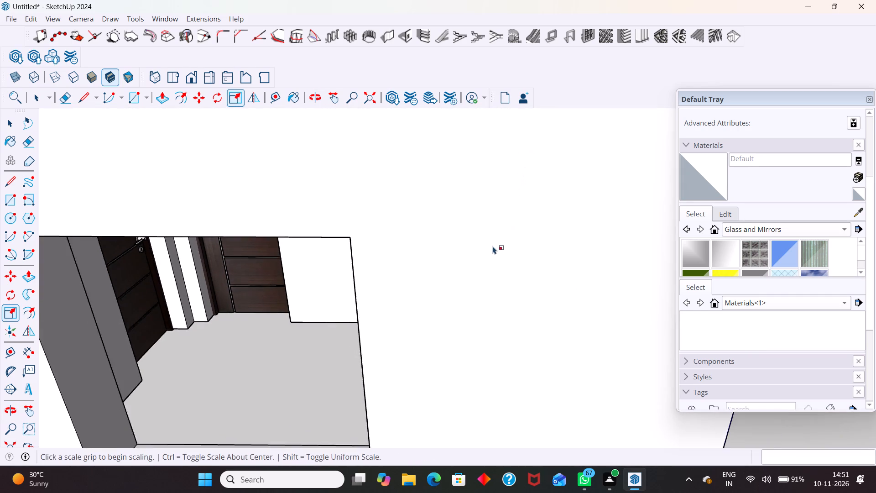
pyautogui.scroll(-19, 493, 246)
pyautogui.moveTo(490, 190); pyautogui.dragTo(478, 261, button='middle')
pyautogui.scroll(2, 481, 236)
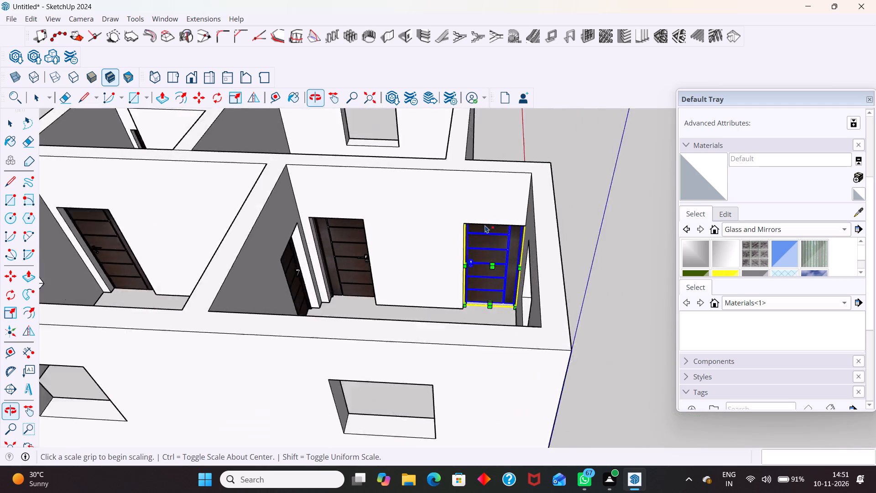
pyautogui.scroll(16, 485, 225)
pyautogui.moveTo(510, 198); pyautogui.dragTo(526, 141, button='middle')
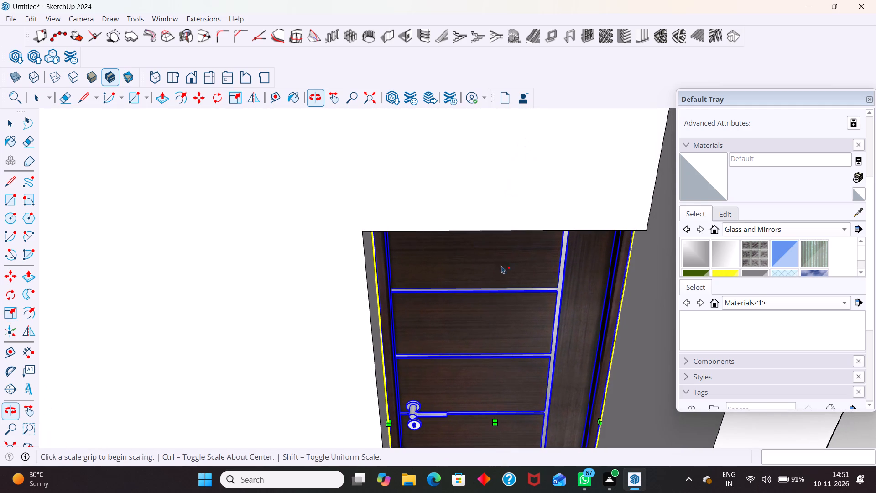
pyautogui.press('space')
# Scale that door's handle-side edge again along the red axis to close the remaining gap at the jamb.
pyautogui.moveTo(504, 259); pyautogui.dragTo(538, 148, button='middle')
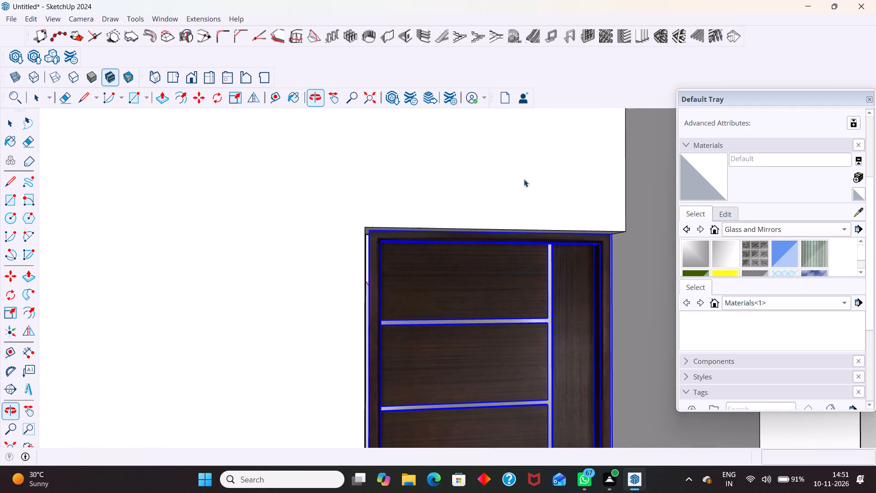
pyautogui.moveTo(372, 236); pyautogui.dragTo(375, 254, button='middle')
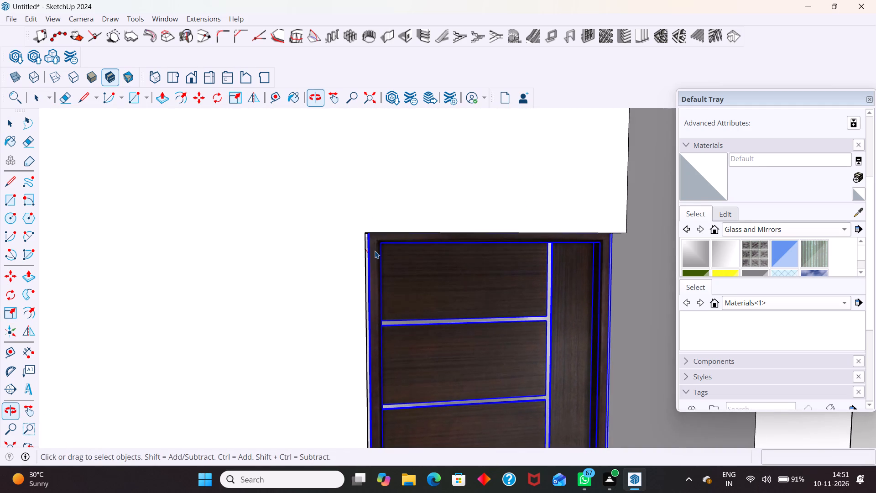
pyautogui.scroll(-5, 388, 203)
pyautogui.moveTo(391, 321); pyautogui.dragTo(385, 330, button='middle')
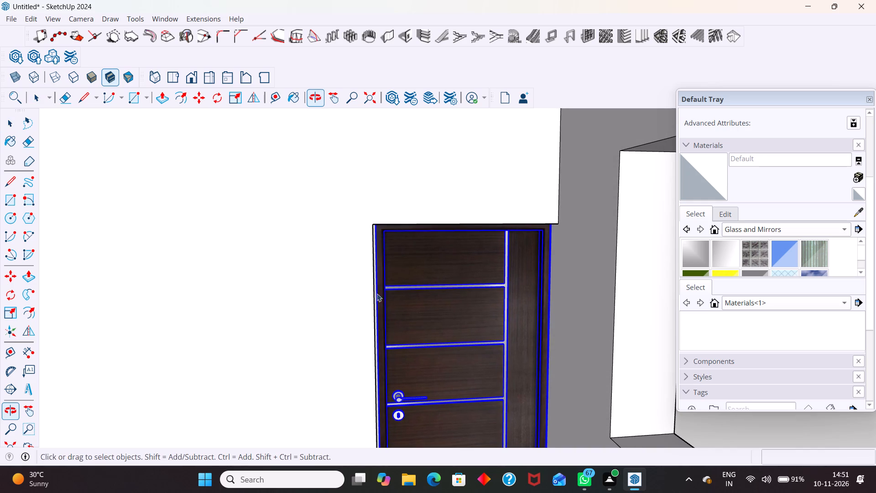
pyautogui.click(239, 98)
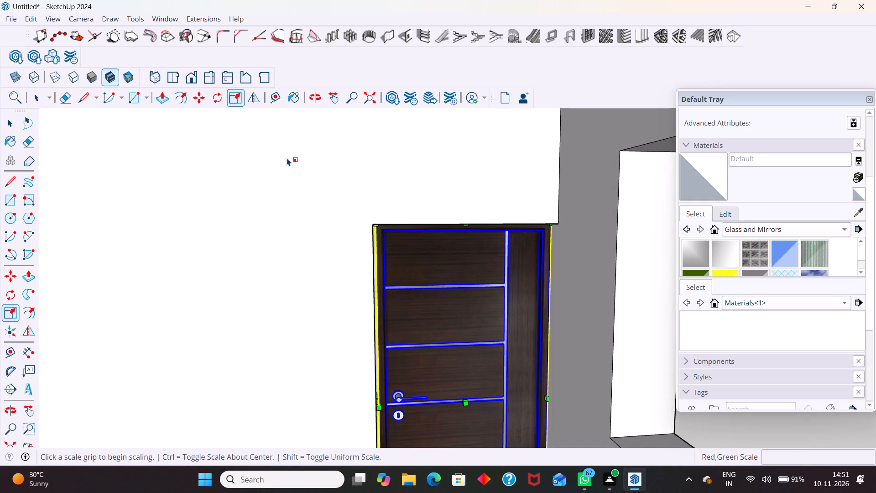
pyautogui.moveTo(369, 398); pyautogui.dragTo(375, 408, button='middle')
pyautogui.scroll(10, 393, 400)
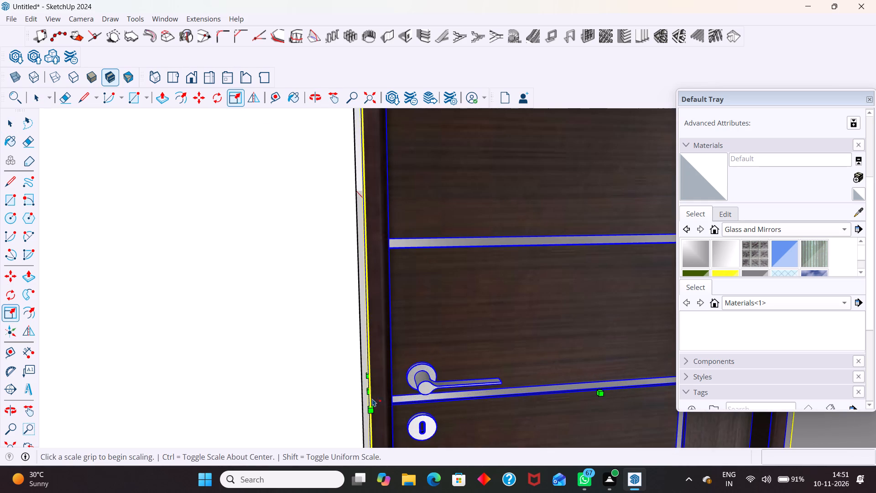
pyautogui.moveTo(367, 390); pyautogui.dragTo(360, 389)
pyautogui.scroll(-13, 368, 380)
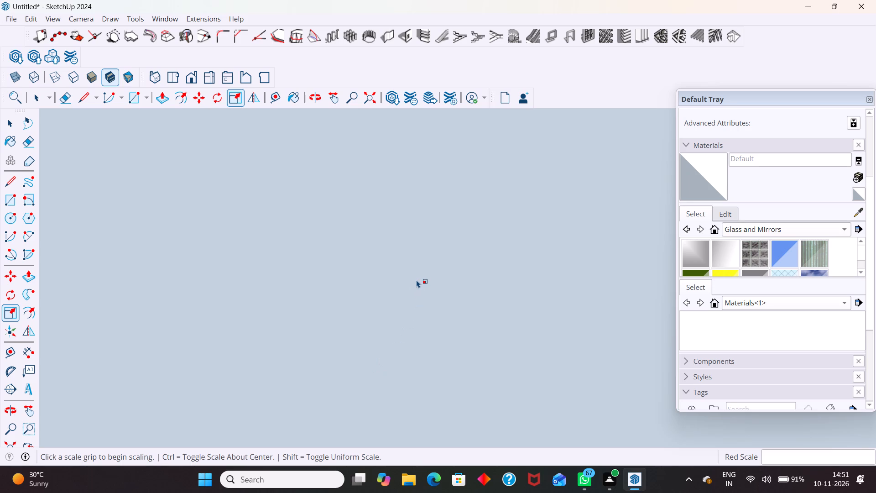
pyautogui.press('space')
# Inspect the resized door from outside the house, starting from the standard top view, and clear its selection.
pyautogui.scroll(-6, 445, 259)
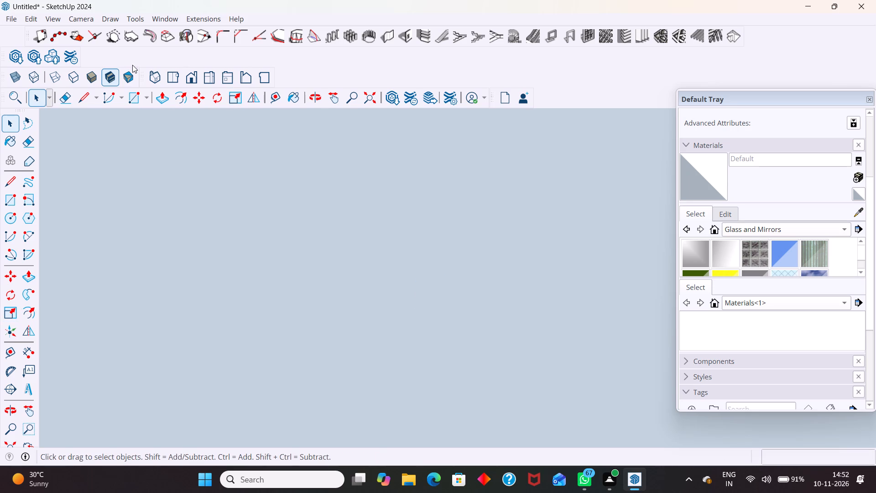
pyautogui.click(167, 72)
pyautogui.scroll(-9, 402, 242)
pyautogui.moveTo(364, 330); pyautogui.dragTo(410, 323, button='middle')
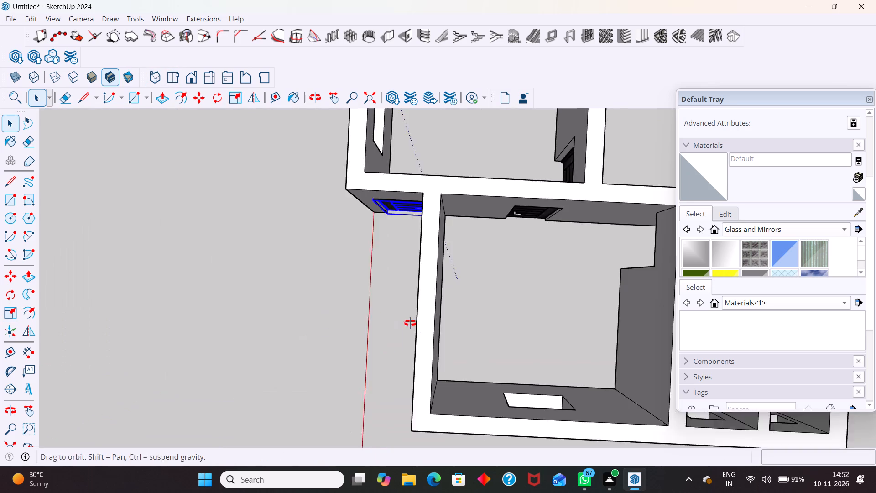
pyautogui.moveTo(410, 323); pyautogui.dragTo(448, 309, button='middle')
pyautogui.scroll(6, 372, 237)
pyautogui.moveTo(394, 228); pyautogui.dragTo(424, 144, button='middle')
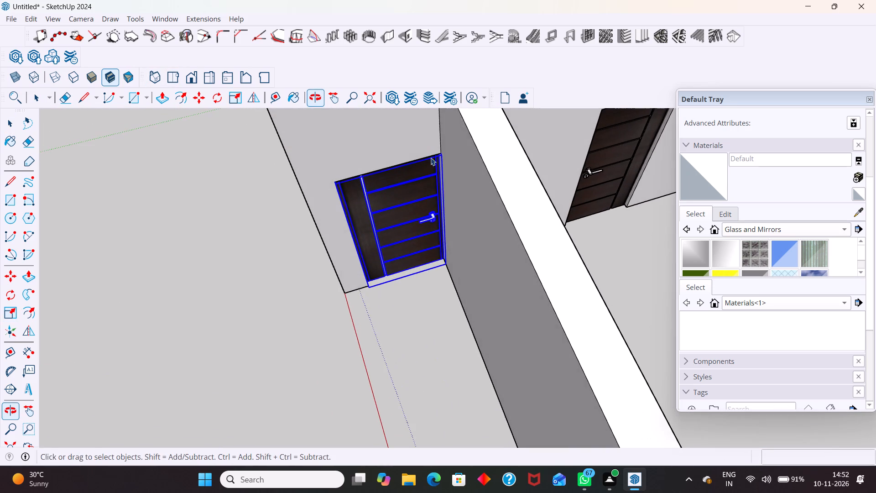
pyautogui.click(391, 323)
pyautogui.scroll(4, 411, 176)
pyautogui.moveTo(413, 243); pyautogui.dragTo(342, 181, button='middle')
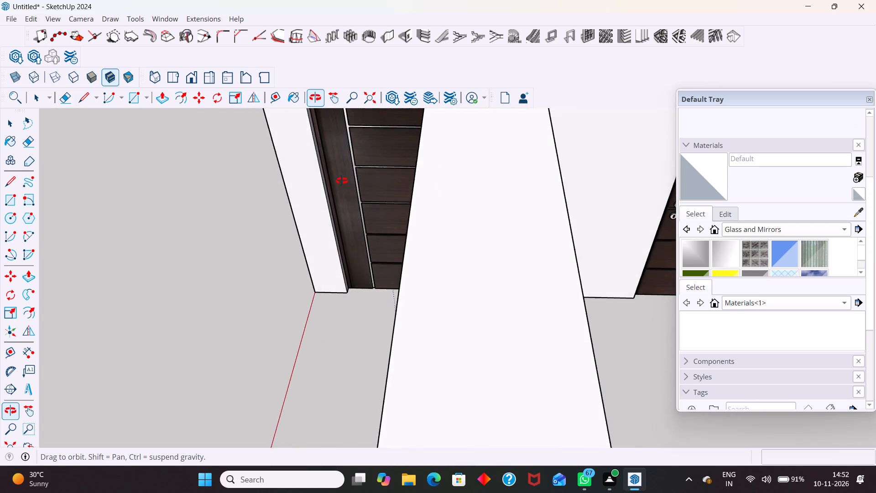
pyautogui.moveTo(342, 181); pyautogui.dragTo(369, 175, button='middle')
pyautogui.scroll(-6, 370, 300)
pyautogui.scroll(5, 396, 178)
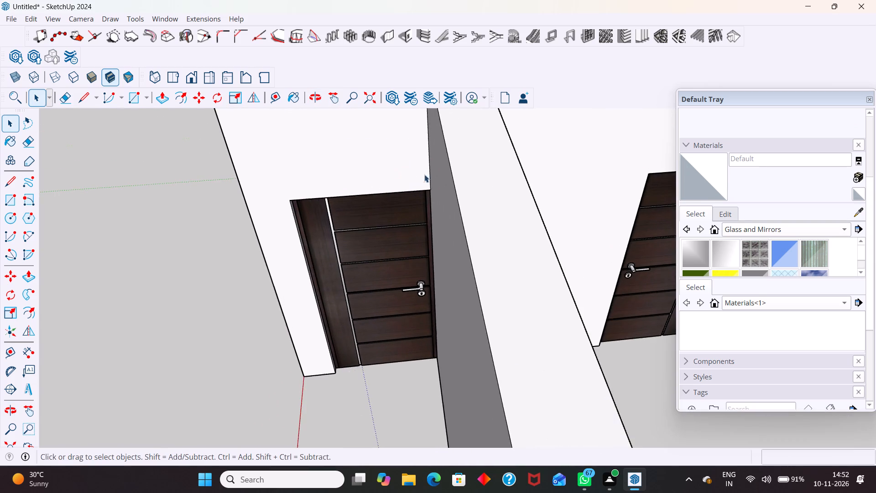
# Examine the doors in the other rooms and the overall house model for fit and remaining empty doorways.
pyautogui.moveTo(542, 260); pyautogui.dragTo(436, 246, button='middle')
pyautogui.scroll(-11, 428, 248)
pyautogui.scroll(6, 663, 298)
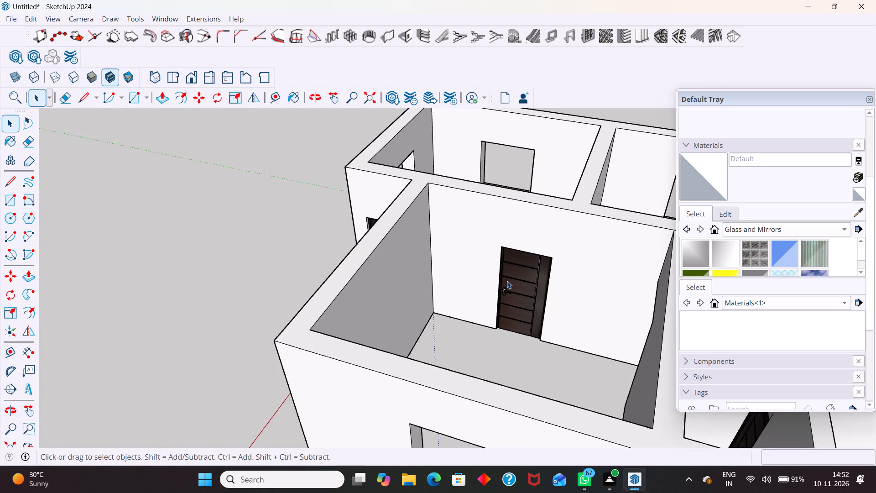
pyautogui.scroll(11, 507, 281)
pyautogui.moveTo(541, 293); pyautogui.dragTo(511, 364, button='middle')
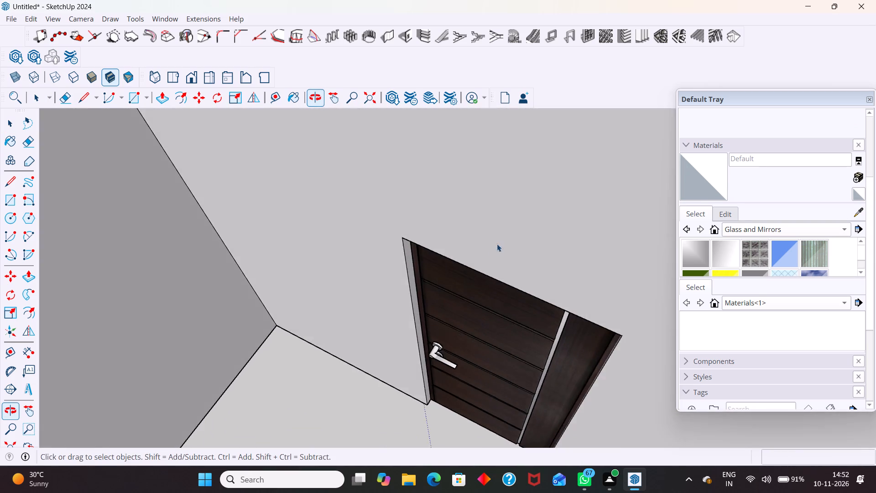
pyautogui.scroll(-12, 492, 251)
pyautogui.moveTo(558, 257); pyautogui.dragTo(323, 301, button='middle')
pyautogui.scroll(-4, 360, 272)
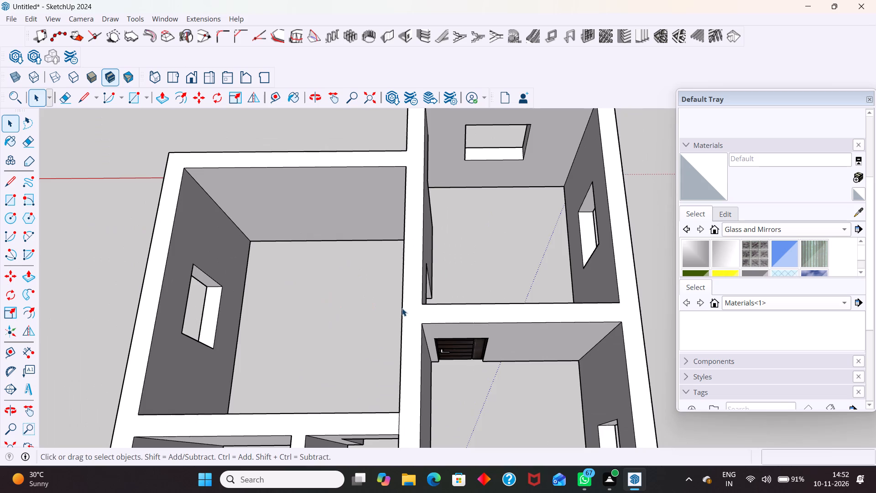
pyautogui.moveTo(537, 288); pyautogui.dragTo(358, 238, button='middle')
pyautogui.scroll(10, 451, 253)
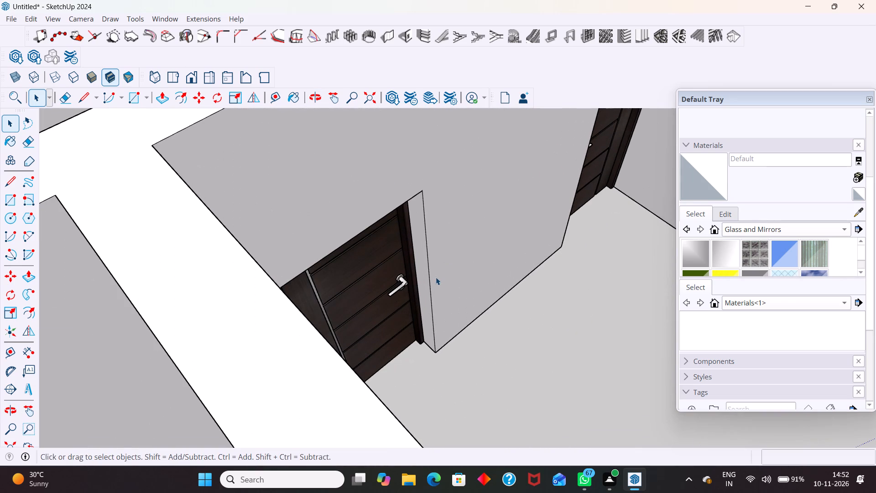
pyautogui.scroll(-6, 577, 202)
pyautogui.moveTo(501, 321); pyautogui.dragTo(562, 222, button='middle')
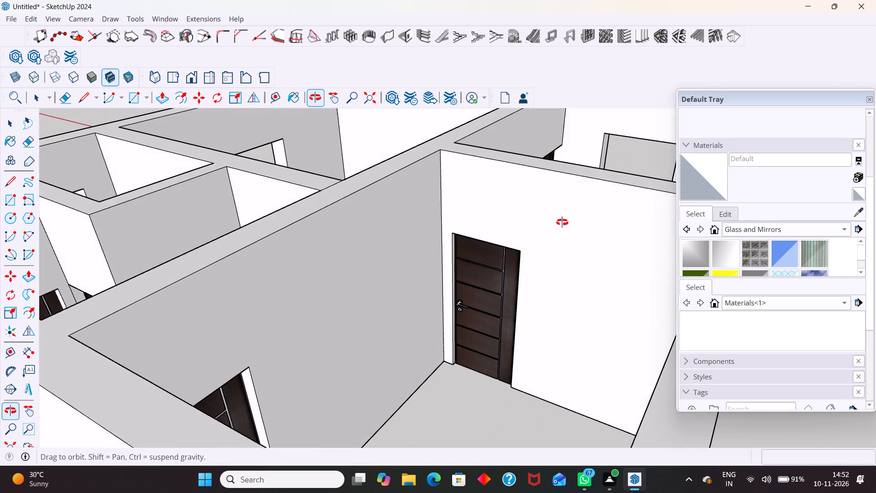
pyautogui.moveTo(562, 222); pyautogui.dragTo(283, 335, button='middle')
pyautogui.moveTo(433, 356); pyautogui.dragTo(338, 292, button='middle')
pyautogui.scroll(4, 515, 295)
pyautogui.scroll(-13, 372, 325)
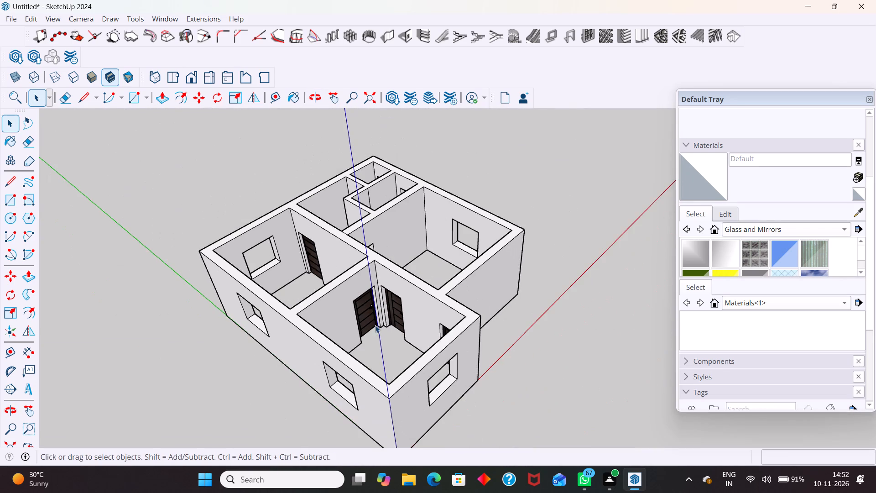
pyautogui.moveTo(399, 341); pyautogui.dragTo(447, 344, button='middle')
pyautogui.scroll(-3, 460, 323)
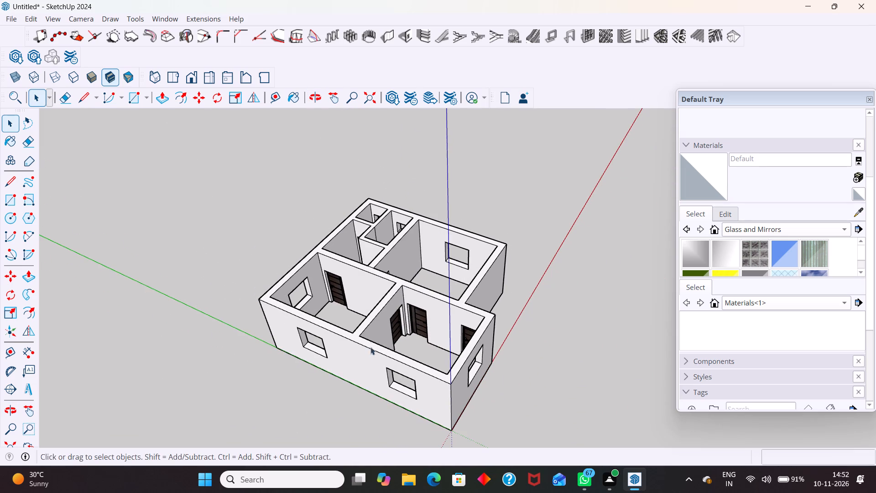
pyautogui.moveTo(391, 361); pyautogui.dragTo(460, 313, button='middle')
pyautogui.moveTo(474, 391); pyautogui.dragTo(480, 391, button='middle')
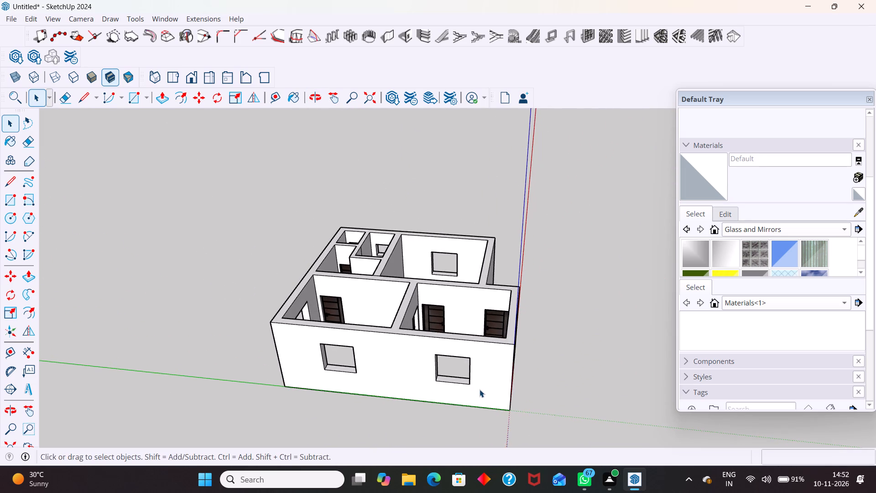
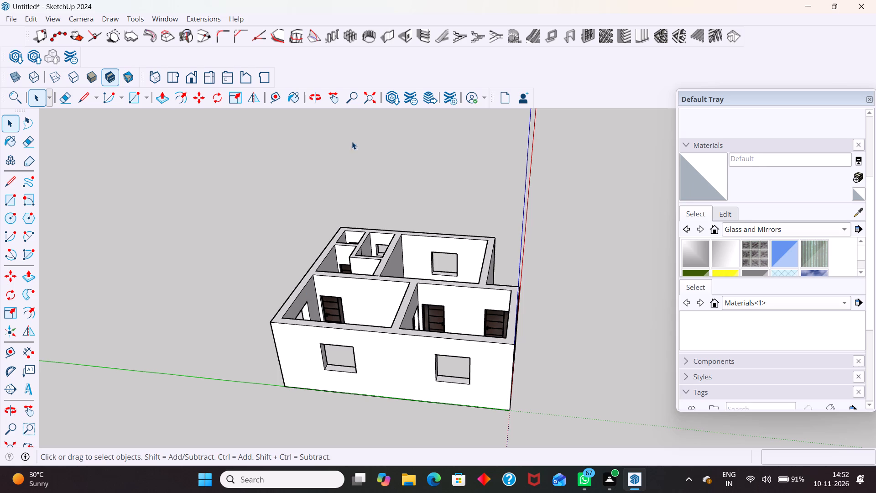
# Draw a vertical 1219 by 1219 mm rectangle, locked to the red axis, mid-depth across the window opening nearest the origin in the green-axis wall.
pyautogui.moveTo(460, 373); pyautogui.dragTo(504, 387, button='middle')
pyautogui.scroll(9, 472, 387)
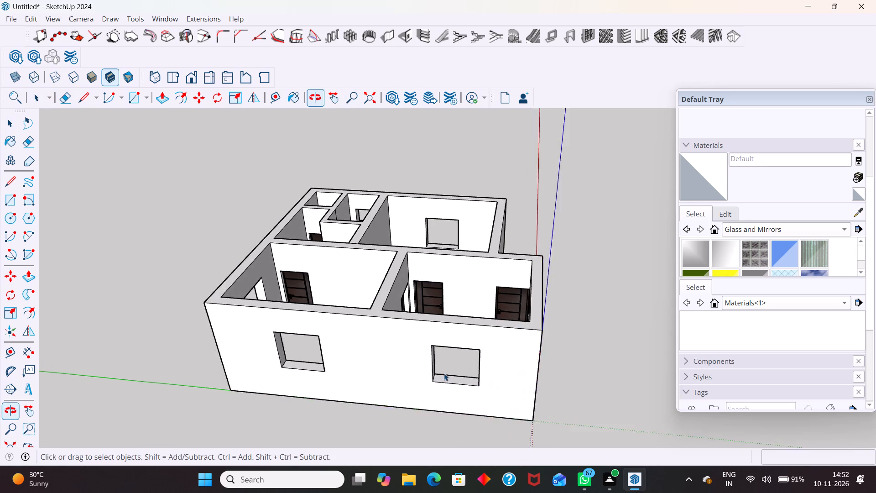
pyautogui.scroll(5, 436, 384)
pyautogui.moveTo(444, 401); pyautogui.dragTo(477, 417, button='middle')
pyautogui.scroll(4, 516, 353)
pyautogui.moveTo(374, 286); pyautogui.dragTo(365, 242, button='middle')
pyautogui.scroll(-4, 362, 215)
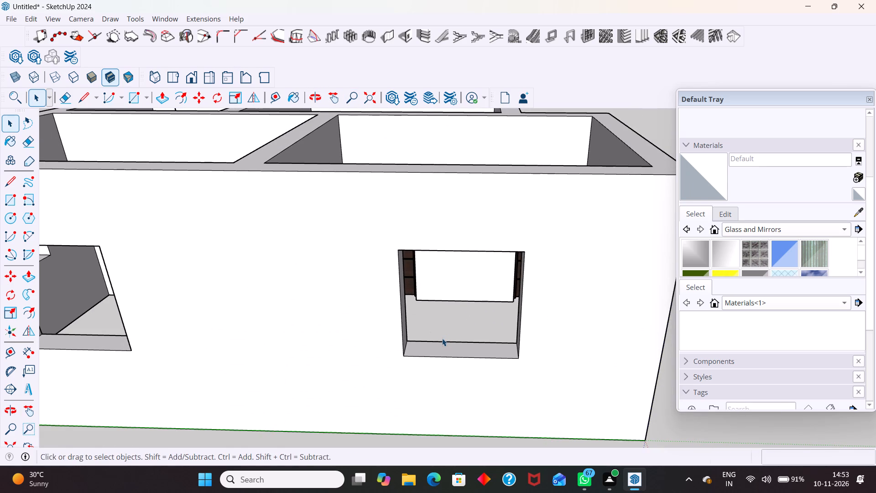
pyautogui.press('r')
pyautogui.scroll(4, 415, 340)
pyautogui.click(404, 349)
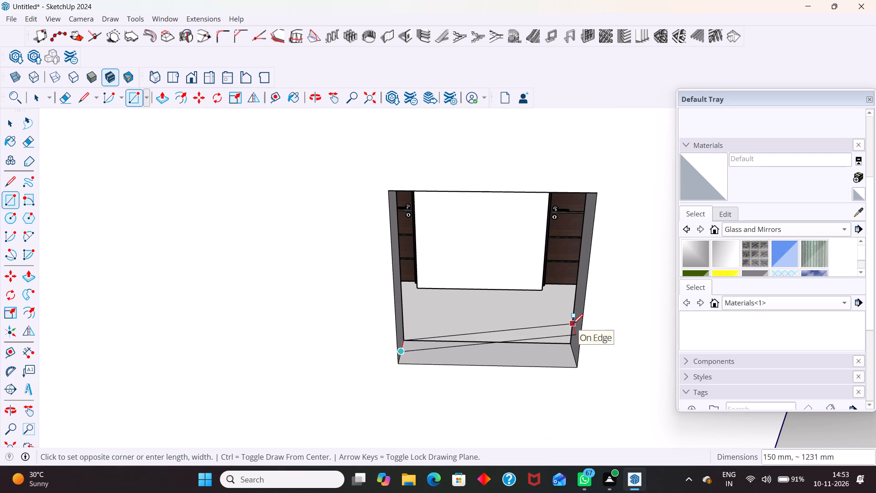
pyautogui.press('Left')
pyautogui.press('Right')
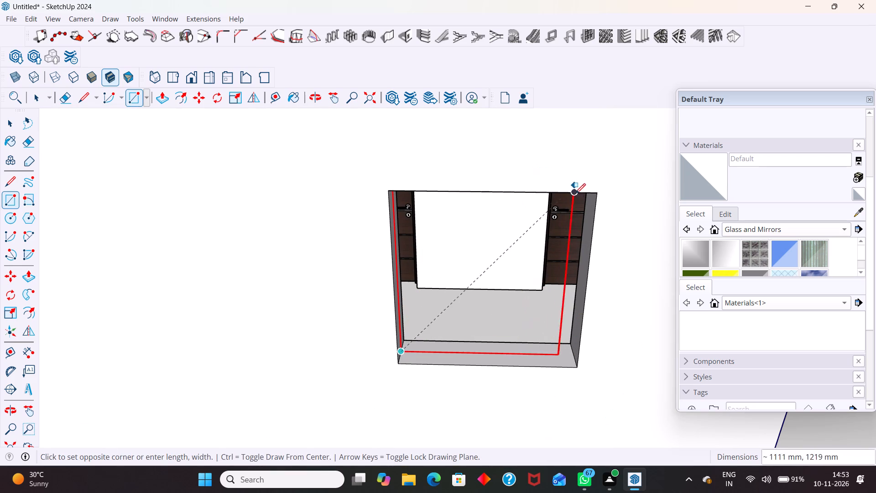
pyautogui.moveTo(578, 194); pyautogui.dragTo(650, 163, button='middle')
pyautogui.scroll(5, 641, 153)
pyautogui.moveTo(618, 169); pyautogui.dragTo(622, 116, button='middle')
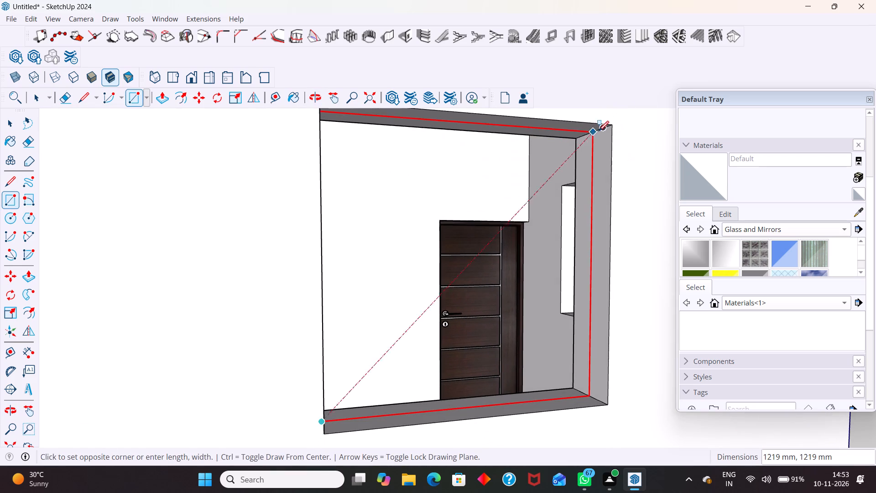
pyautogui.click(594, 133)
pyautogui.press('space')
# Set up a Panel Divider on the new face as a bevelled-edge rectangular frame with 1 row and 3 columns.
pyautogui.click(508, 237)
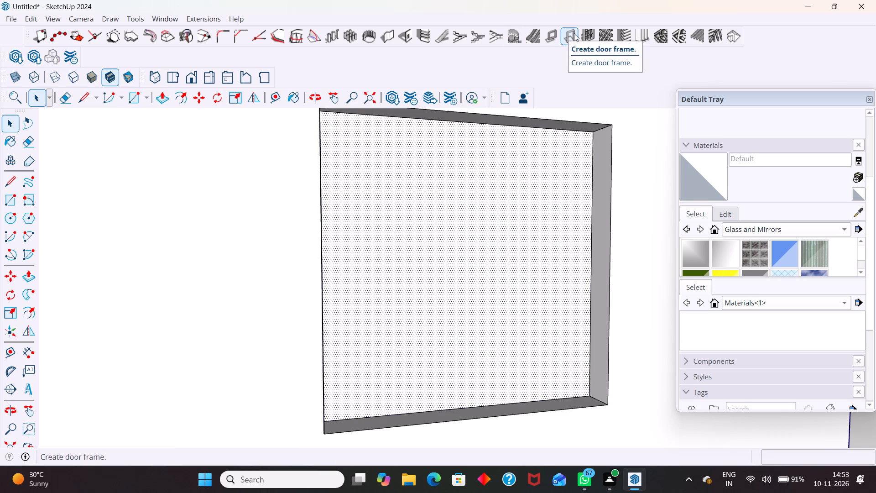
pyautogui.click(588, 31)
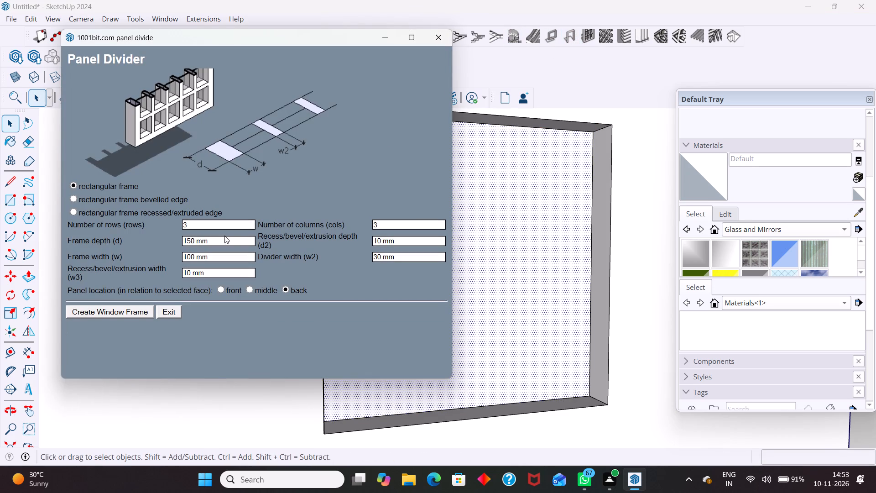
pyautogui.click(105, 201)
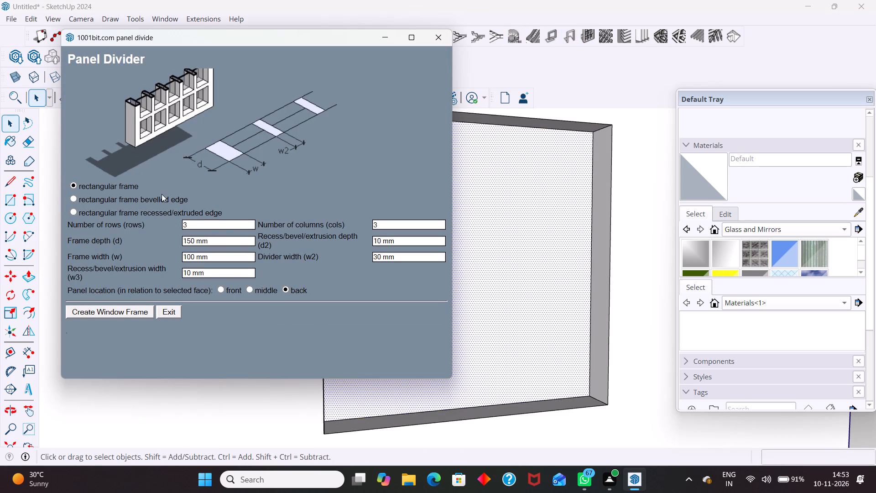
pyautogui.click(162, 200)
pyautogui.click(74, 198)
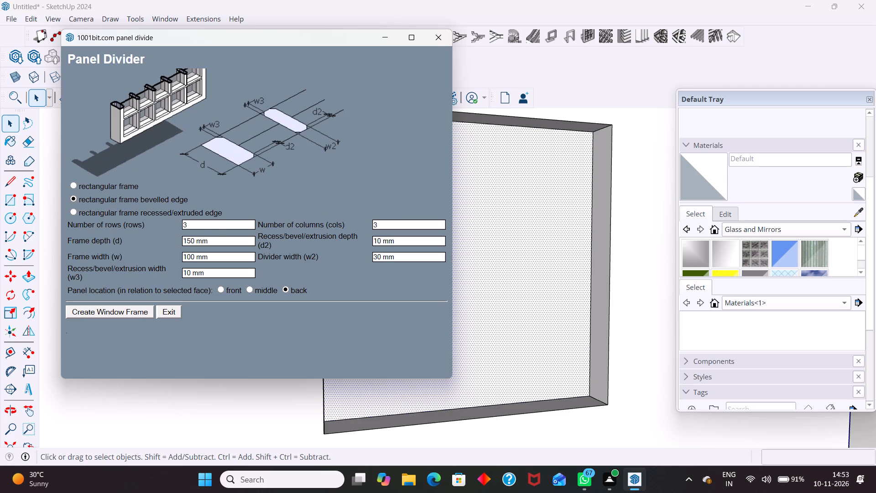
pyautogui.click(216, 226)
pyautogui.press('BackSpace')
pyautogui.press('1')
pyautogui.click(378, 223)
pyautogui.press('BackSpace')
pyautogui.press('3')
# Create the window frame with a 5" frame depth, 2.5" frame width and middle panel location.
pyautogui.click(230, 241)
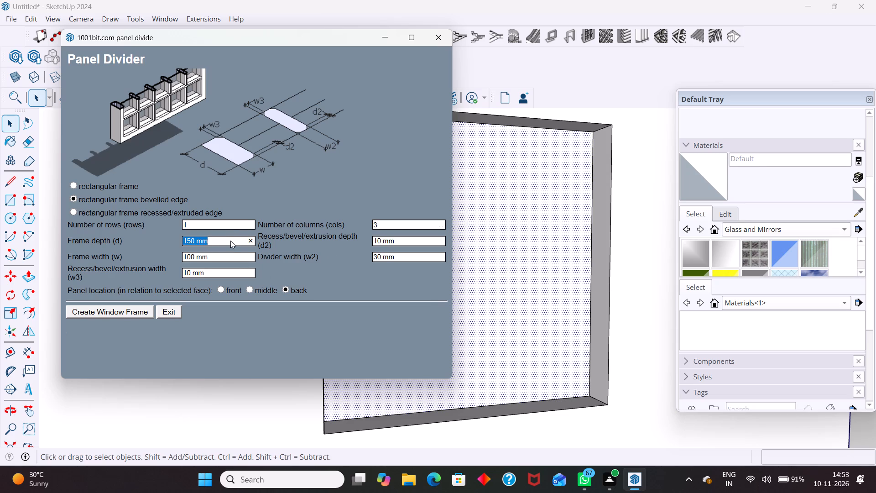
pyautogui.press('BackSpace')
pyautogui.write('5"')
pyautogui.click(222, 252)
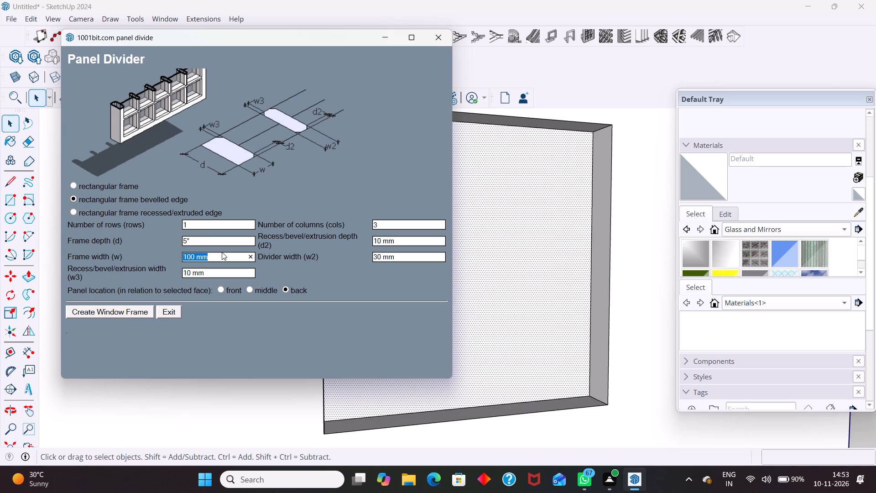
pyautogui.press('BackSpace')
pyautogui.write('2.5"')
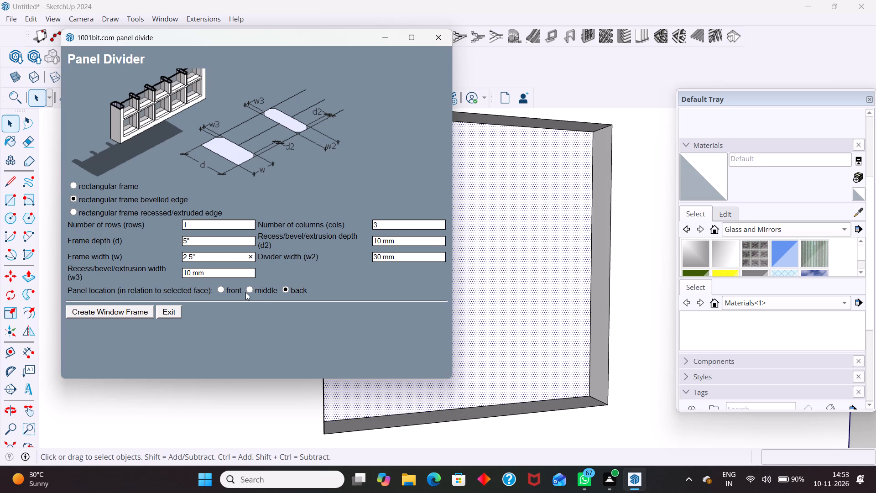
pyautogui.click(251, 289)
pyautogui.click(131, 311)
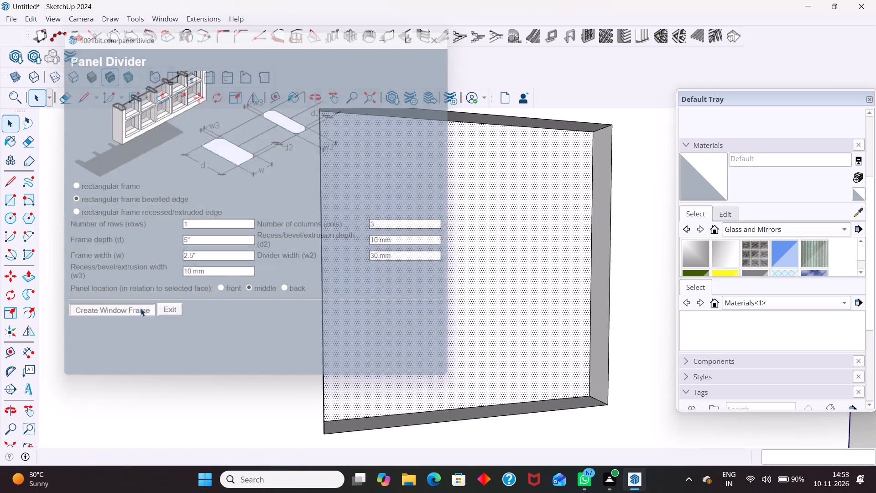
pyautogui.click(407, 294)
pyautogui.press('space')
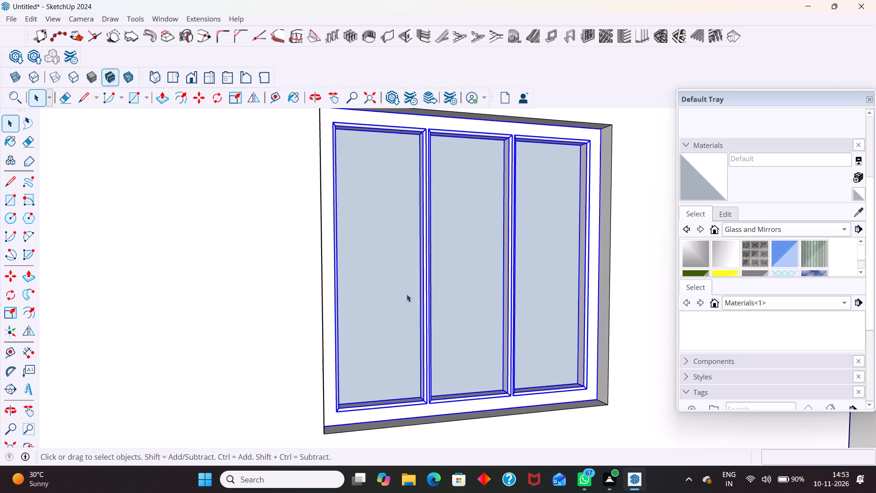
# Paint the whole window frame group with the dark brown Wood Veneer 01 material from the Wood collection.
pyautogui.scroll(-6, 446, 271)
pyautogui.moveTo(456, 314); pyautogui.dragTo(380, 354, button='middle')
pyautogui.scroll(-1, 416, 300)
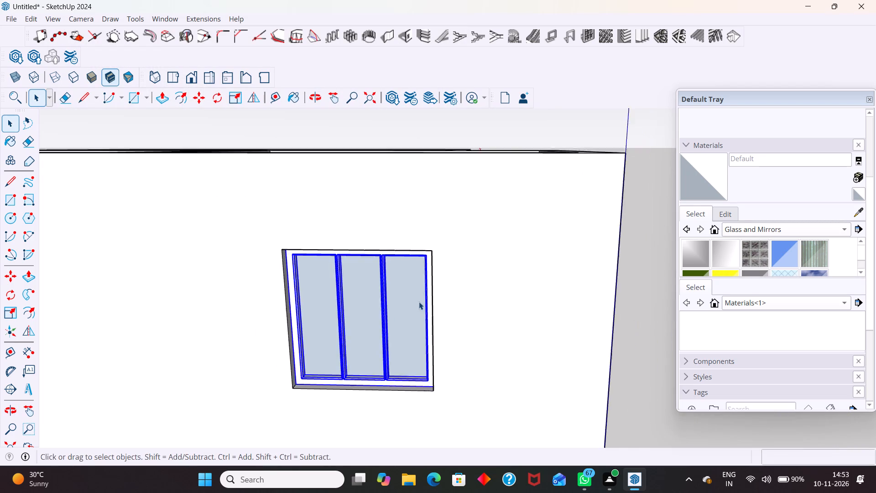
pyautogui.scroll(-2, 419, 302)
pyautogui.scroll(4, 431, 319)
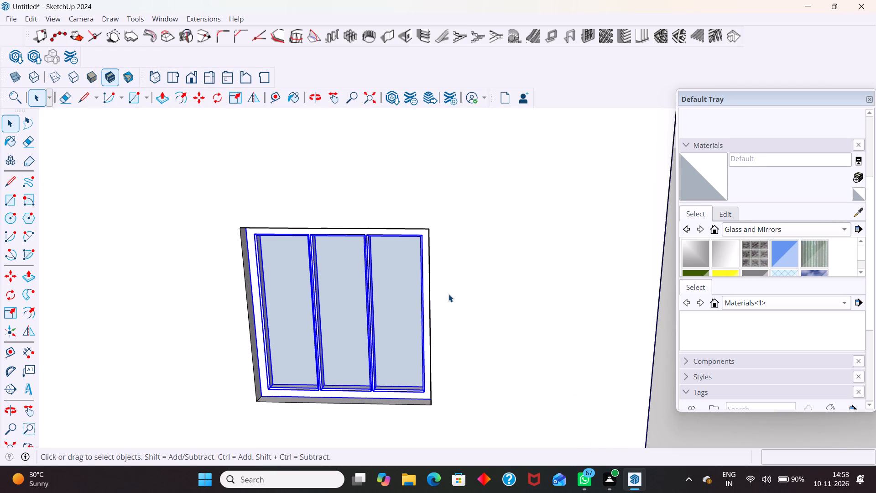
pyautogui.doubleClick(424, 258)
pyautogui.scroll(-5, 457, 236)
pyautogui.click(618, 285)
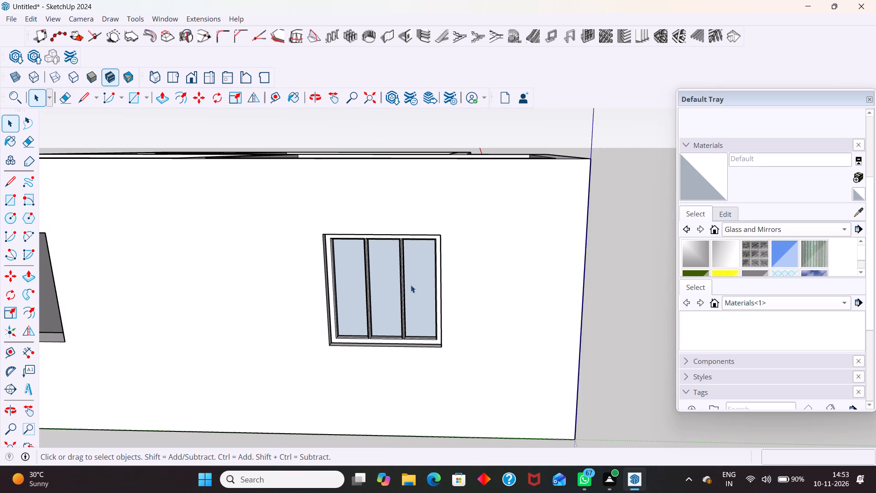
pyautogui.click(396, 280)
pyautogui.click(756, 230)
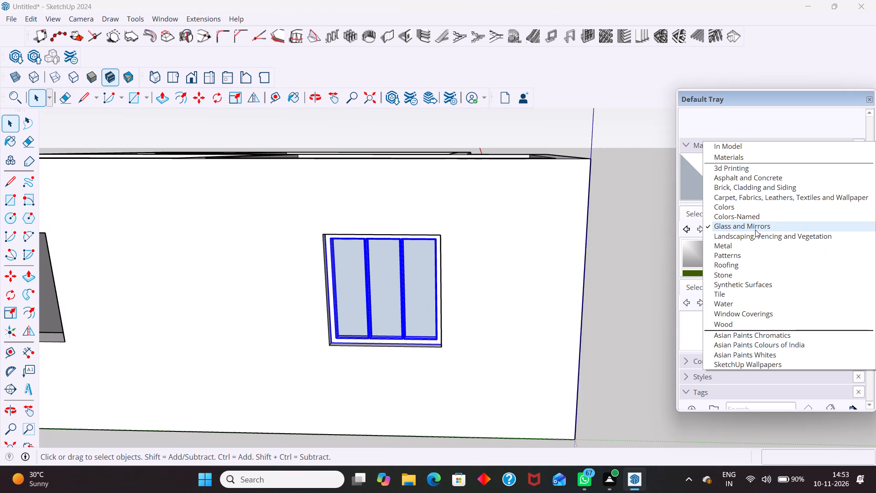
pyautogui.click(738, 326)
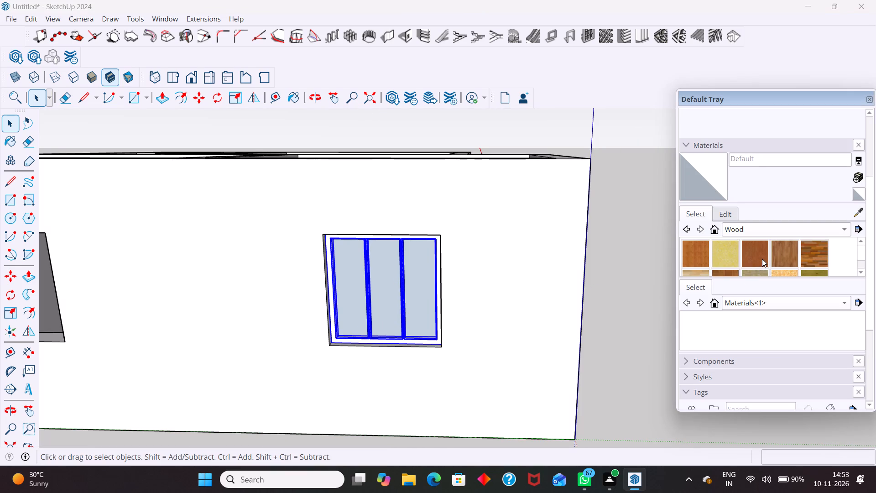
pyautogui.scroll(-3, 762, 254)
pyautogui.click(698, 257)
pyautogui.click(407, 264)
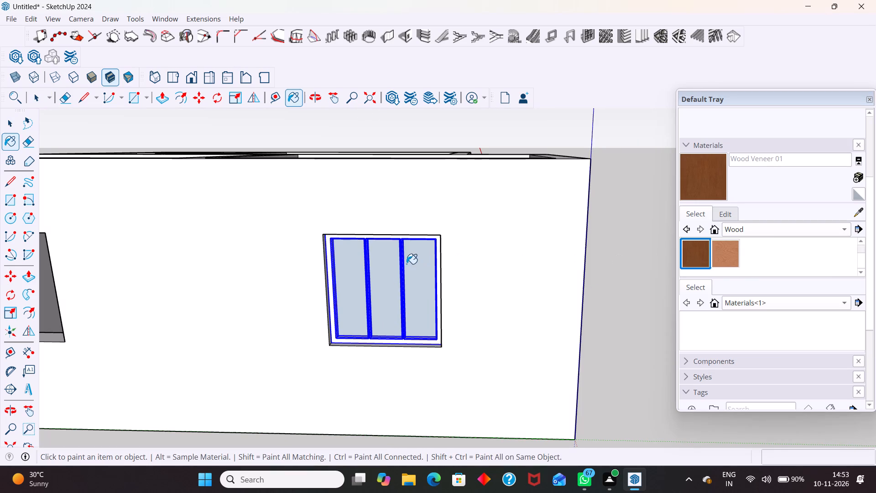
pyautogui.press('space')
# Inside the window group, paint the three panes with Translucent Glass Blue from Glass and Mirrors, and leave the group.
pyautogui.doubleClick(385, 313)
pyautogui.click(392, 309)
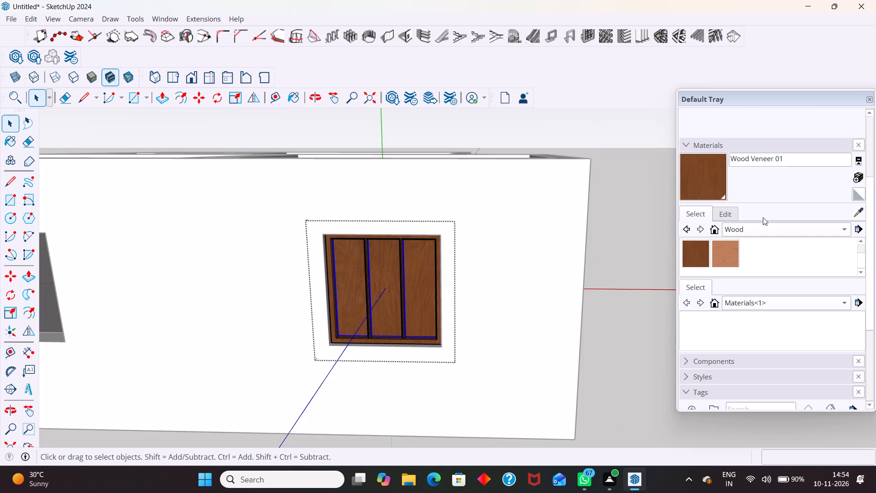
pyautogui.scroll(2, 763, 220)
pyautogui.click(774, 301)
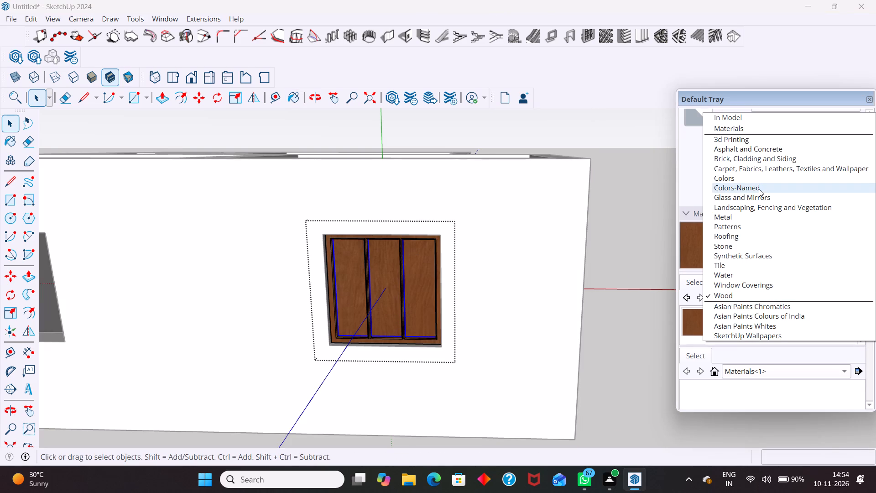
pyautogui.click(759, 196)
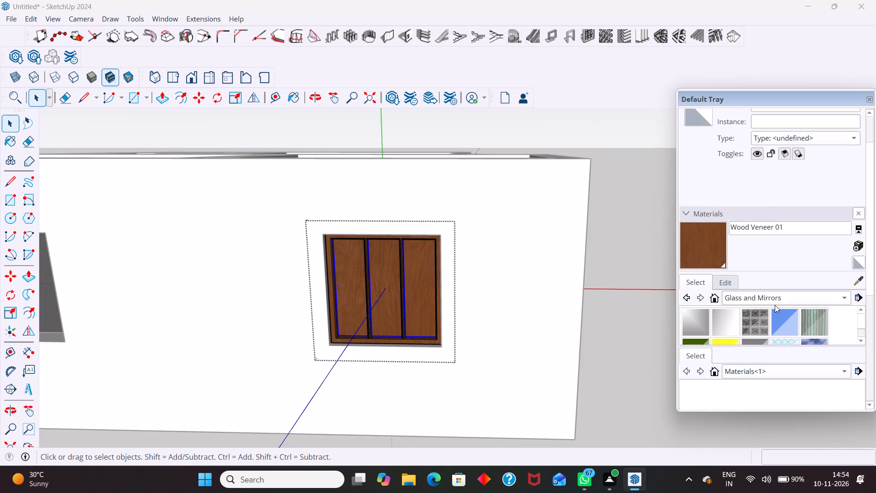
pyautogui.click(781, 317)
pyautogui.click(777, 288)
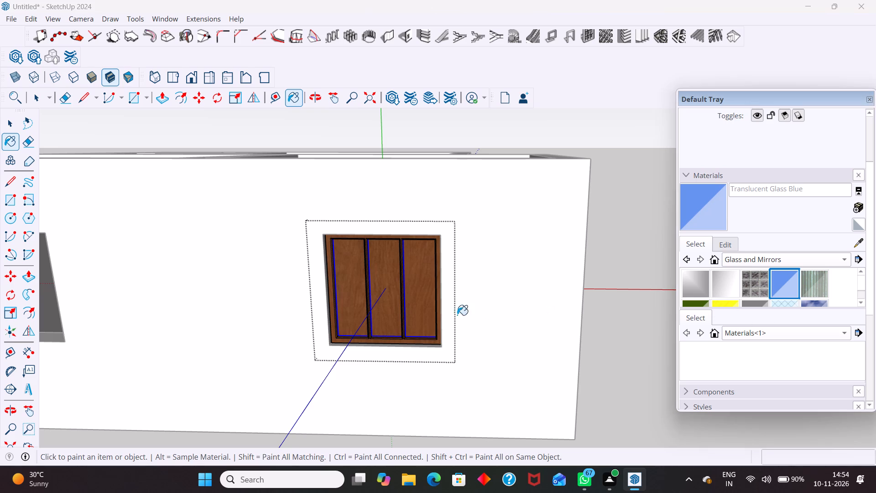
pyautogui.click(417, 303)
pyautogui.press('space')
pyautogui.click(651, 226)
# Draw a 1219 x 1219 mm vertical rectangle across the second window opening in the wall with the finished window, midway through the wall thickness.
pyautogui.scroll(-6, 507, 272)
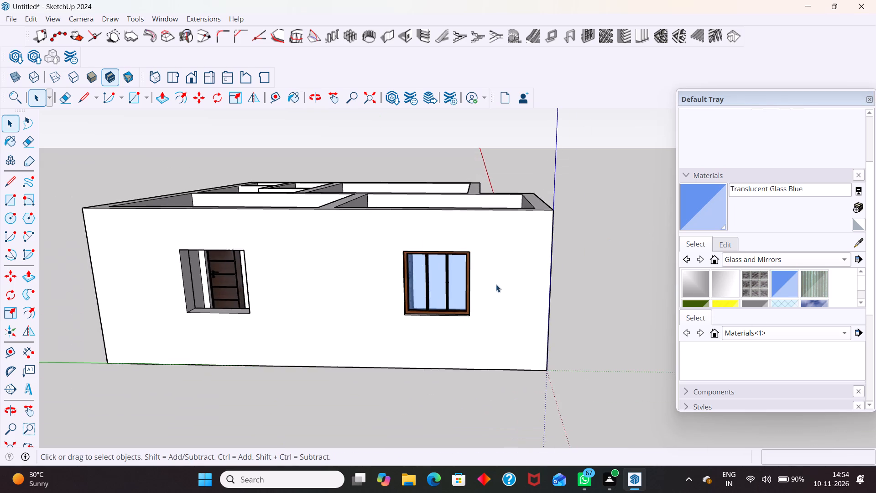
pyautogui.moveTo(471, 293); pyautogui.dragTo(551, 304, button='middle')
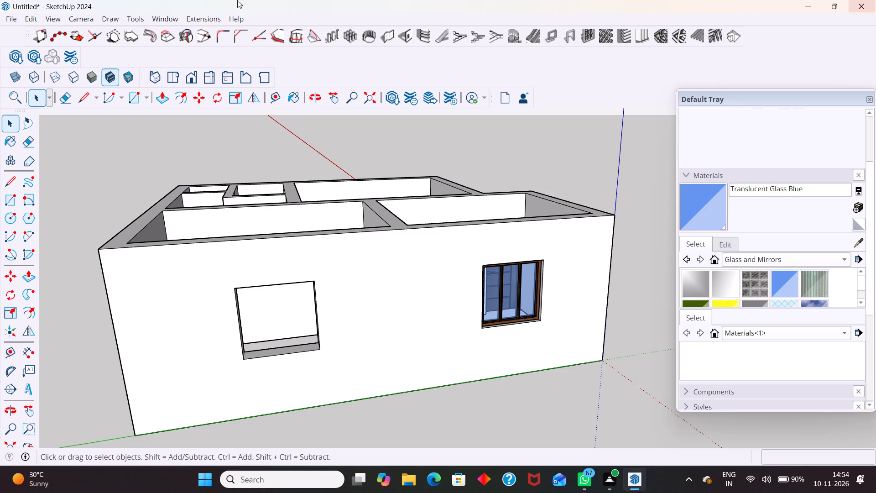
pyautogui.moveTo(321, 361); pyautogui.dragTo(285, 399, button='middle')
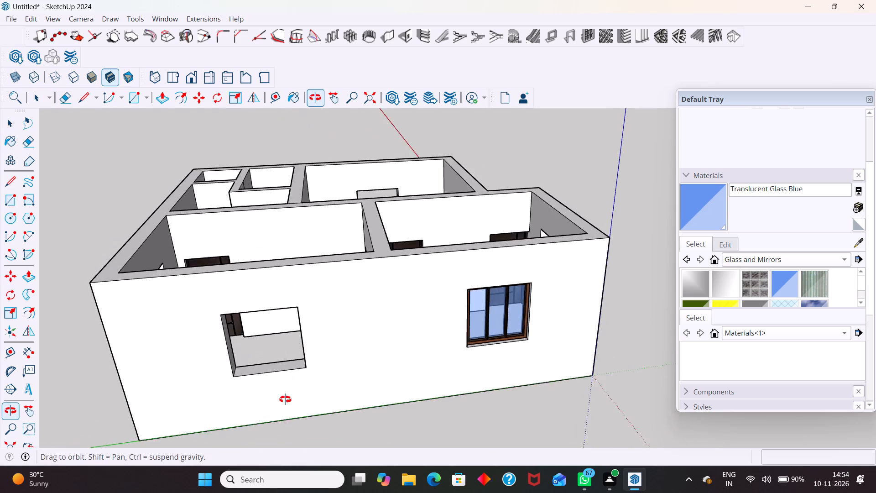
pyautogui.moveTo(285, 399); pyautogui.dragTo(278, 402, button='middle')
pyautogui.scroll(6, 214, 360)
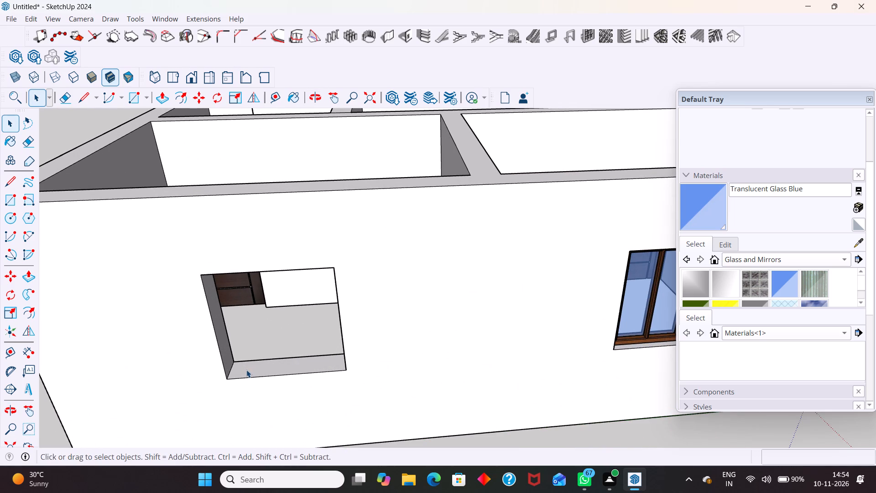
pyautogui.press('r')
pyautogui.scroll(4, 232, 362)
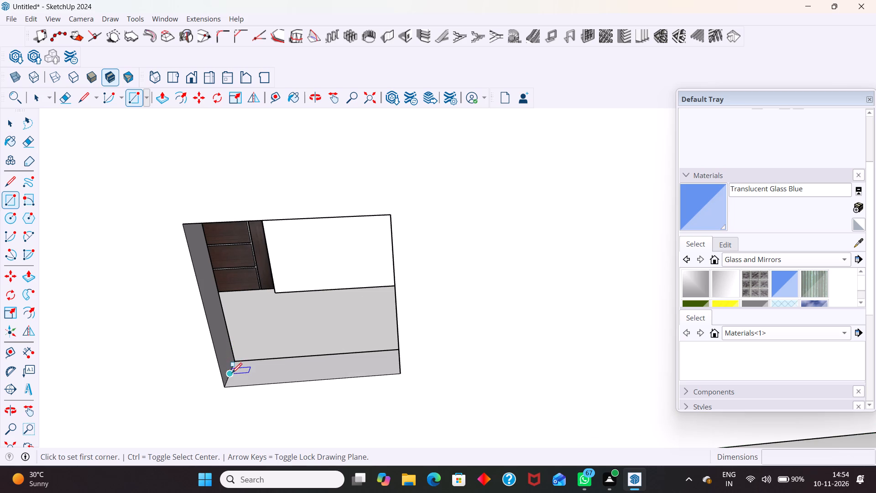
pyautogui.click(232, 373)
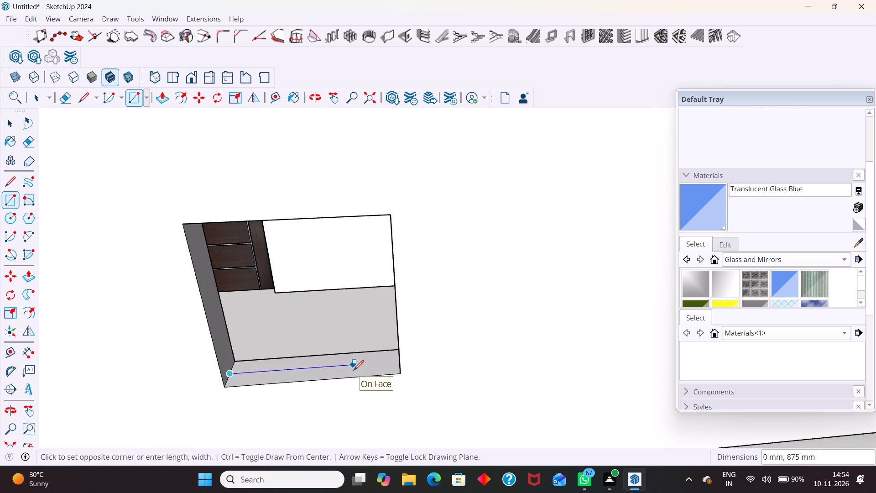
pyautogui.press('Right')
pyautogui.moveTo(380, 268); pyautogui.dragTo(444, 232, button='middle')
pyautogui.scroll(-4, 425, 272)
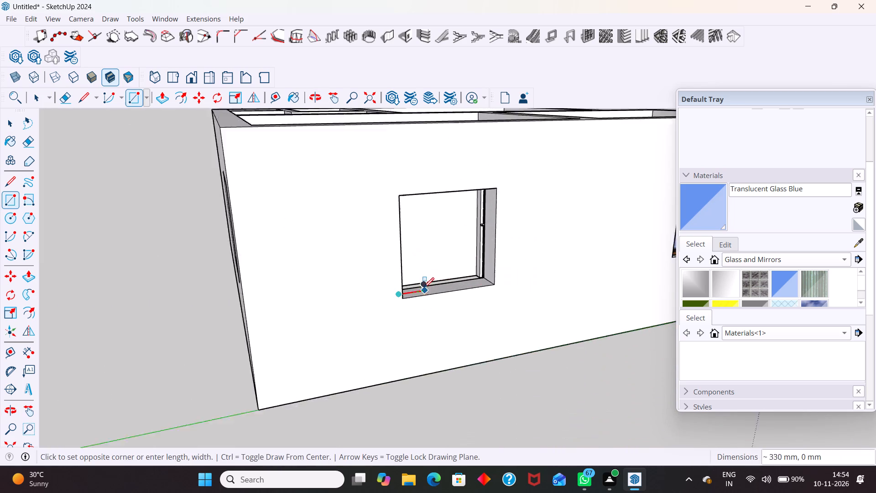
pyautogui.scroll(-2, 424, 288)
pyautogui.scroll(5, 478, 188)
pyautogui.moveTo(495, 226); pyautogui.dragTo(485, 142, button='middle')
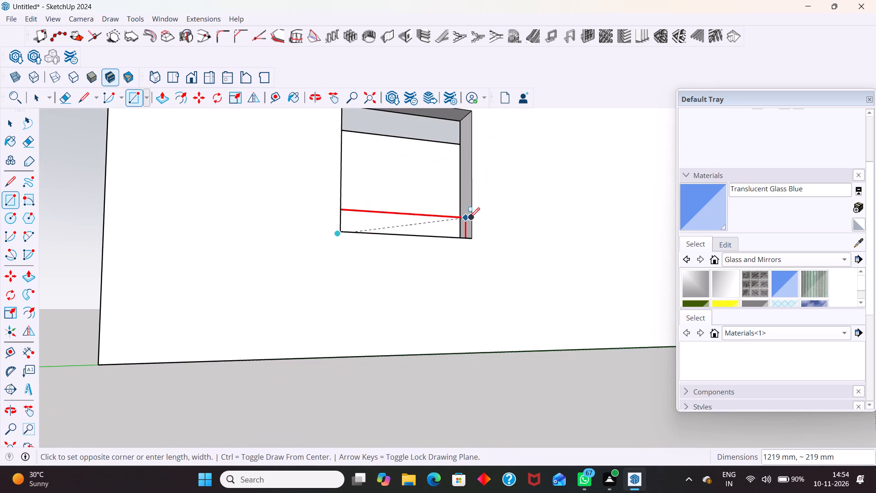
pyautogui.scroll(-5, 451, 243)
pyautogui.scroll(10, 444, 145)
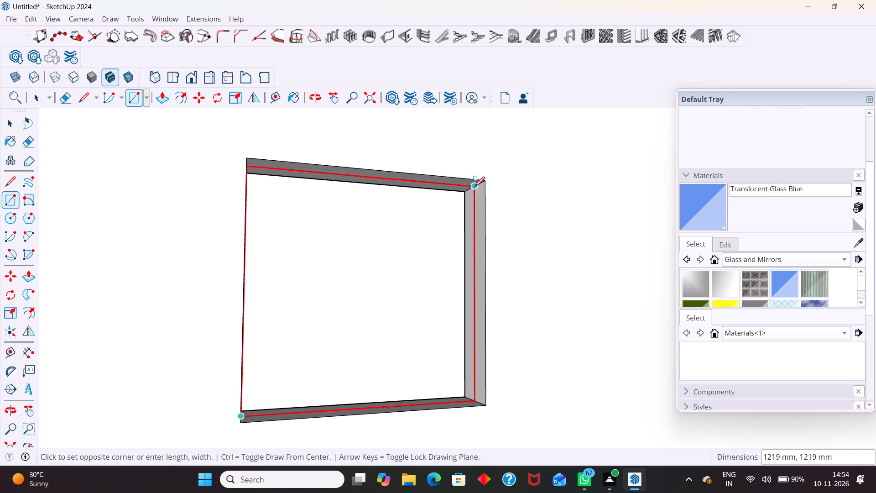
pyautogui.click(474, 187)
pyautogui.press('n')
pyautogui.press('space')
# Create a bevelled-edge Panel Divider frame on the new face with 1 row, 3 columns, 127 mm depth, 64 mm width and middle location.
pyautogui.click(437, 243)
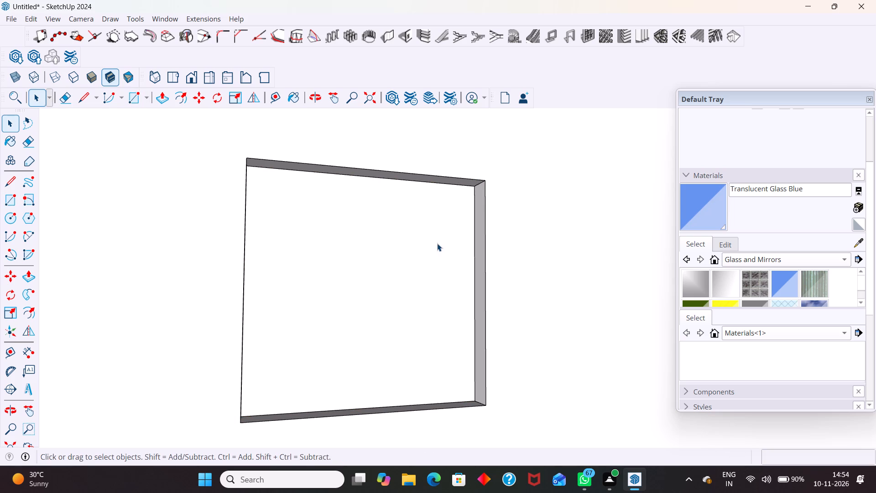
pyautogui.click(586, 37)
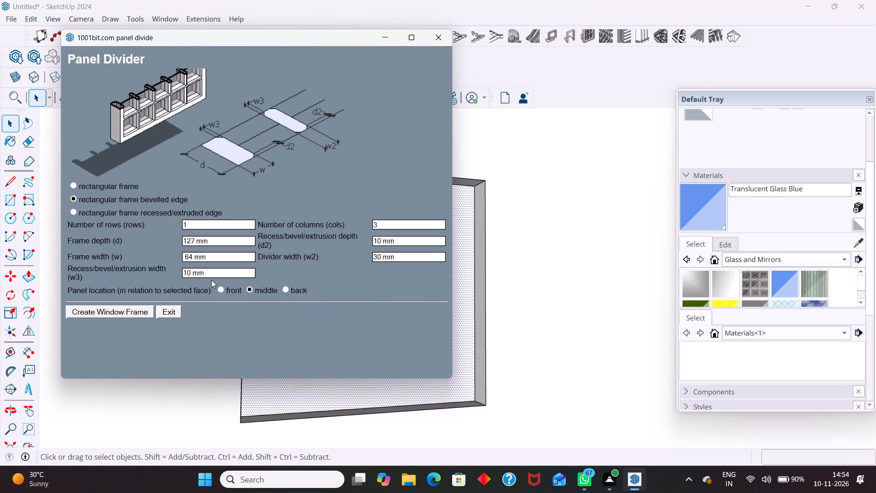
pyautogui.click(124, 308)
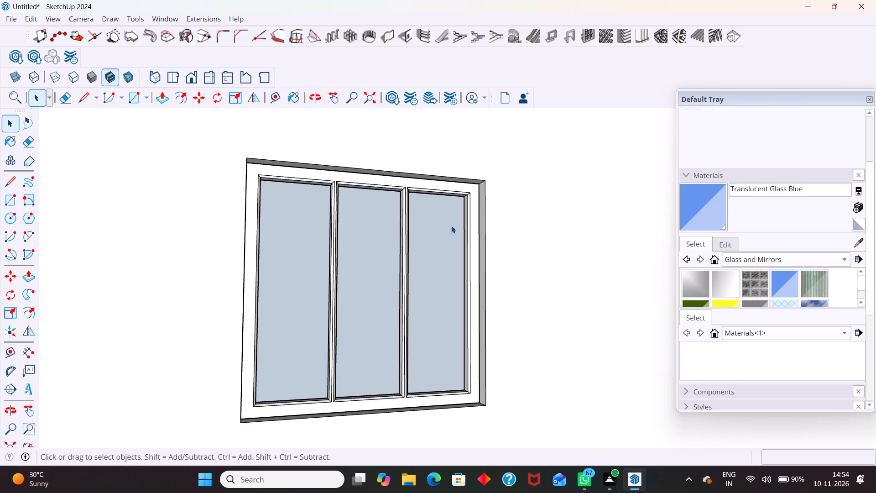
# Paint the whole new window frame group with Wood Veneer 01 from the Wood collection.
pyautogui.click(335, 285)
pyautogui.click(786, 258)
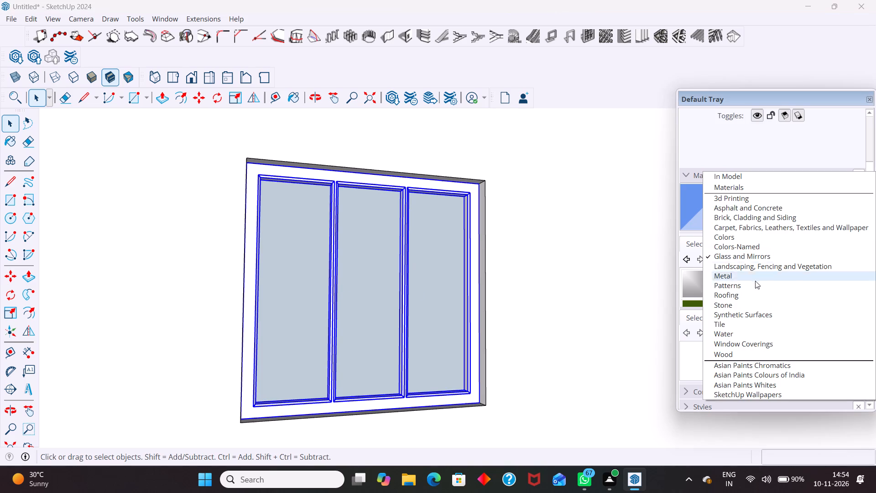
pyautogui.click(731, 353)
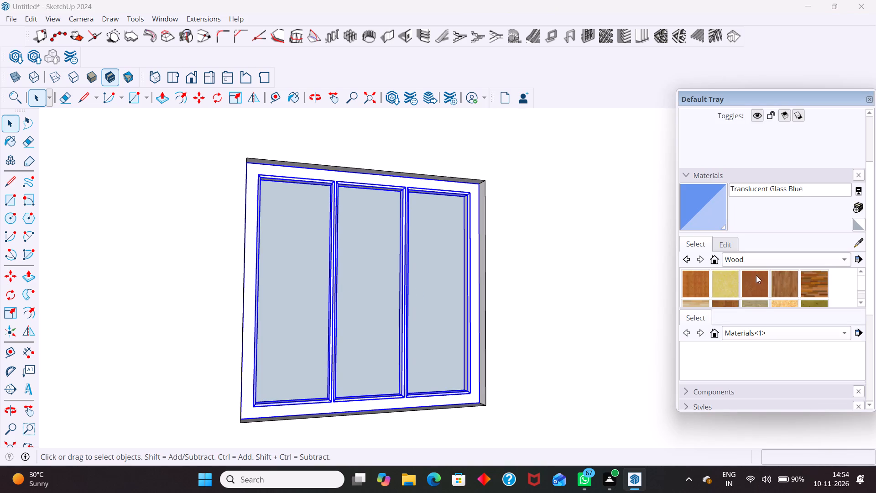
pyautogui.scroll(-3, 756, 275)
pyautogui.click(699, 286)
pyautogui.click(394, 291)
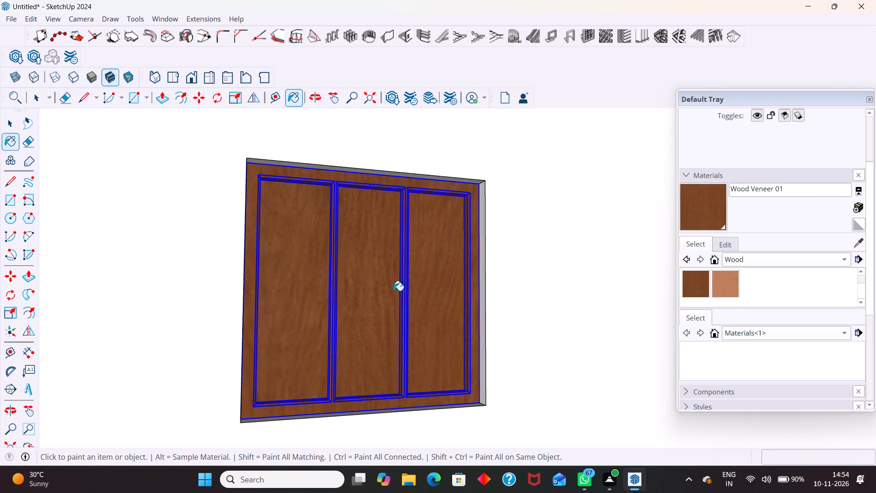
# Inside the window group, paint the three panes with Translucent Glass Blue from Glass and Mirrors, and leave the group.
pyautogui.press('space')
pyautogui.tripleClick(427, 291)
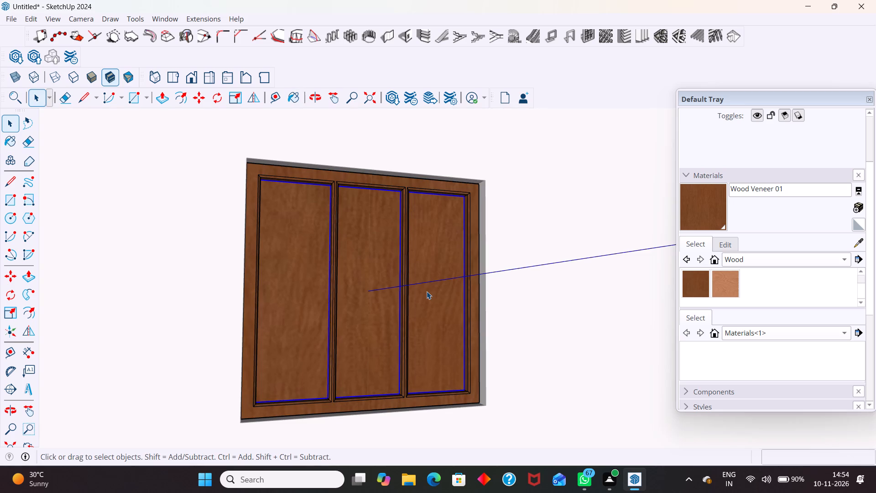
pyautogui.click(817, 257)
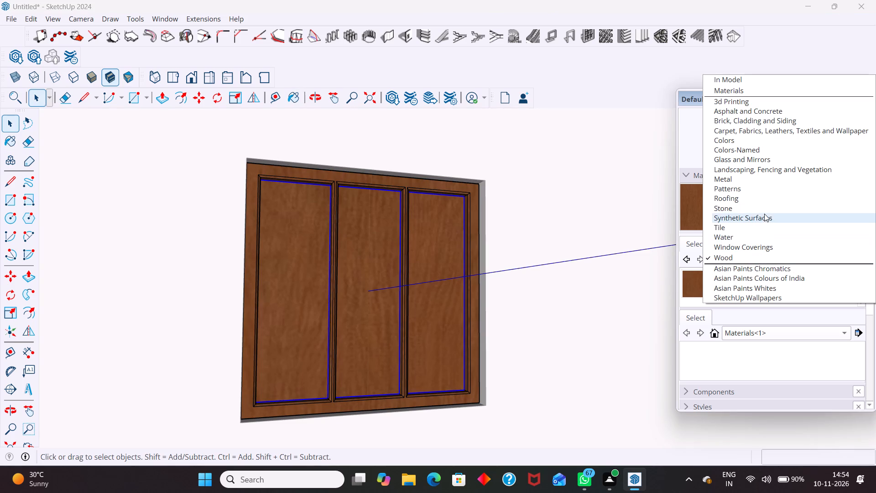
pyautogui.click(760, 163)
pyautogui.click(782, 278)
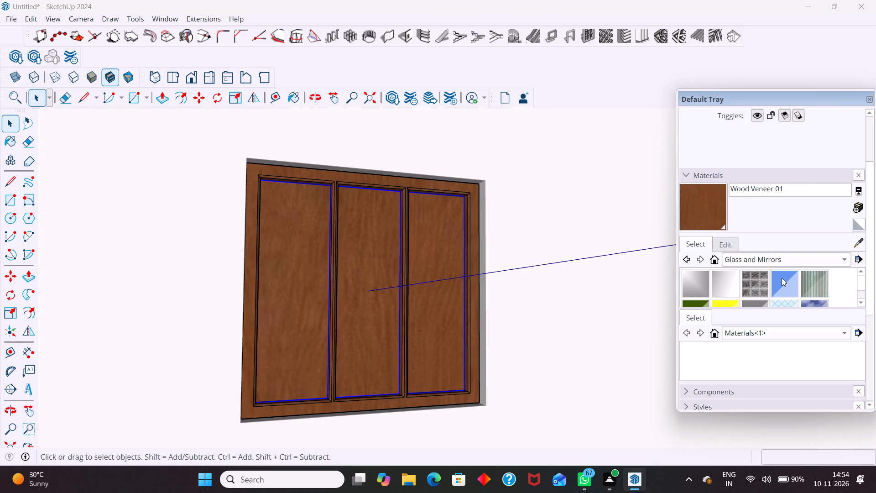
pyautogui.click(410, 274)
pyautogui.press('space')
pyautogui.scroll(-7, 476, 215)
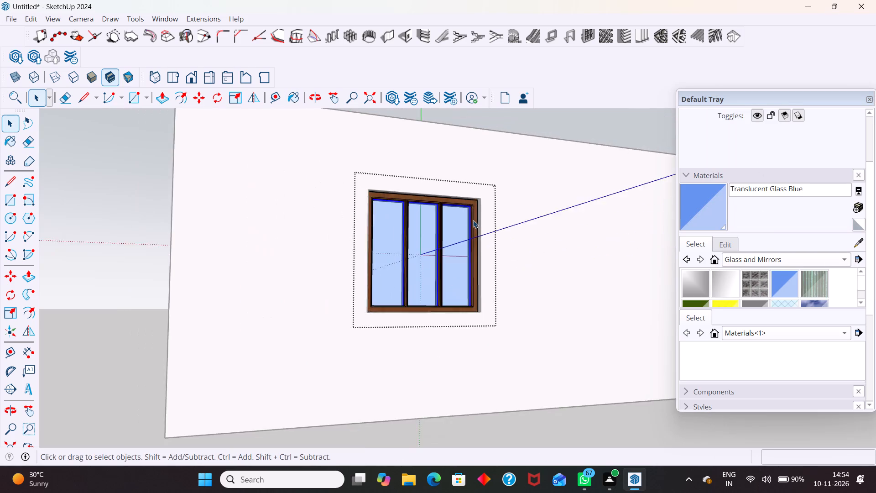
pyautogui.scroll(-6, 473, 220)
pyautogui.moveTo(376, 269); pyautogui.dragTo(480, 358, button='middle')
pyautogui.scroll(-5, 508, 243)
pyautogui.click(374, 367)
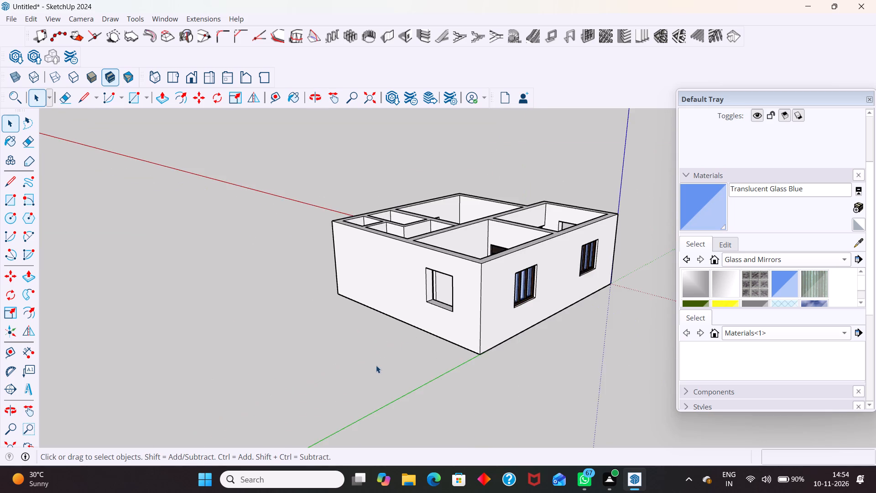
# Draw a vertical rectangle about 1.2 m square across the empty window opening in the adjoining wall, midway through the wall thickness.
pyautogui.scroll(5, 450, 291)
pyautogui.moveTo(448, 302); pyautogui.dragTo(469, 311, button='middle')
pyautogui.scroll(5, 639, 324)
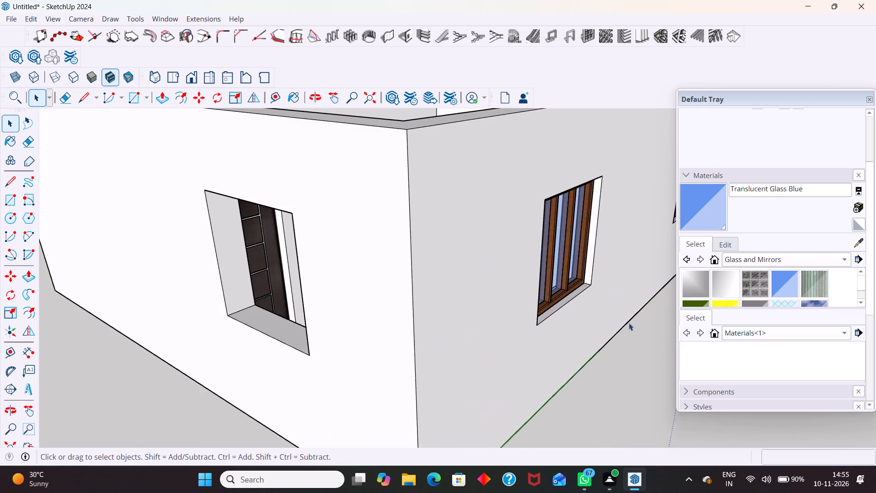
pyautogui.scroll(2, 613, 321)
pyautogui.moveTo(605, 325); pyautogui.dragTo(539, 339, button='middle')
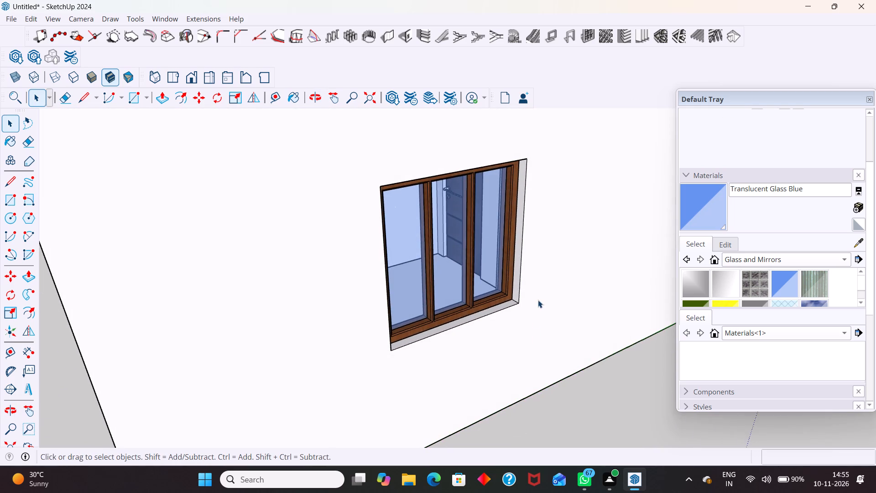
pyautogui.scroll(-5, 537, 300)
pyautogui.moveTo(422, 331); pyautogui.dragTo(441, 309, button='middle')
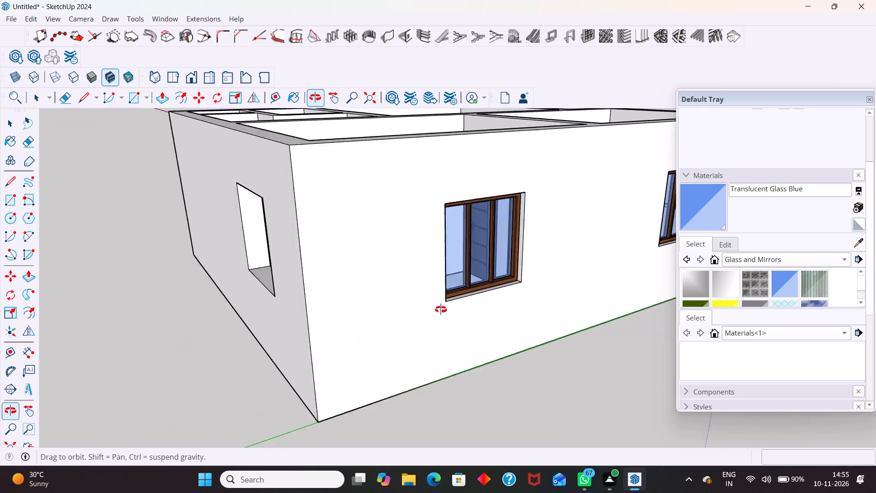
pyautogui.moveTo(441, 309); pyautogui.dragTo(490, 306, button='middle')
pyautogui.moveTo(386, 325); pyautogui.dragTo(511, 330, button='middle')
pyautogui.scroll(2, 479, 336)
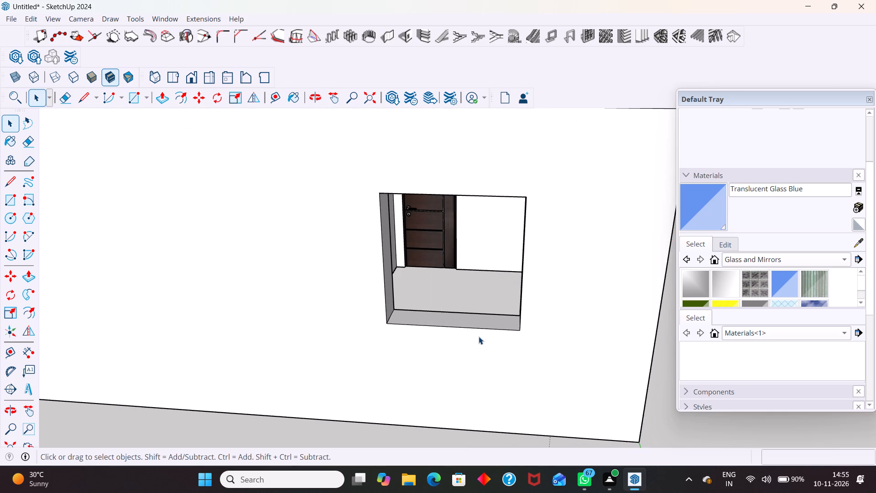
pyautogui.press('r')
pyautogui.scroll(4, 388, 312)
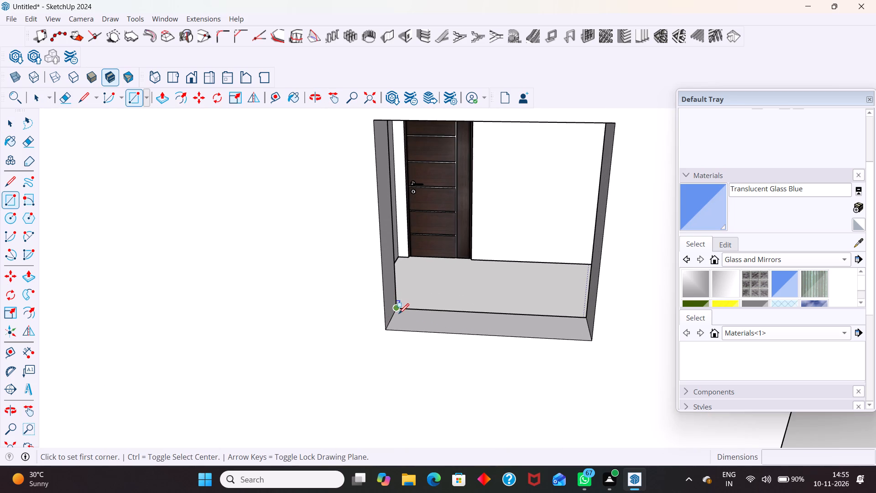
pyautogui.click(395, 316)
pyautogui.scroll(-4, 542, 321)
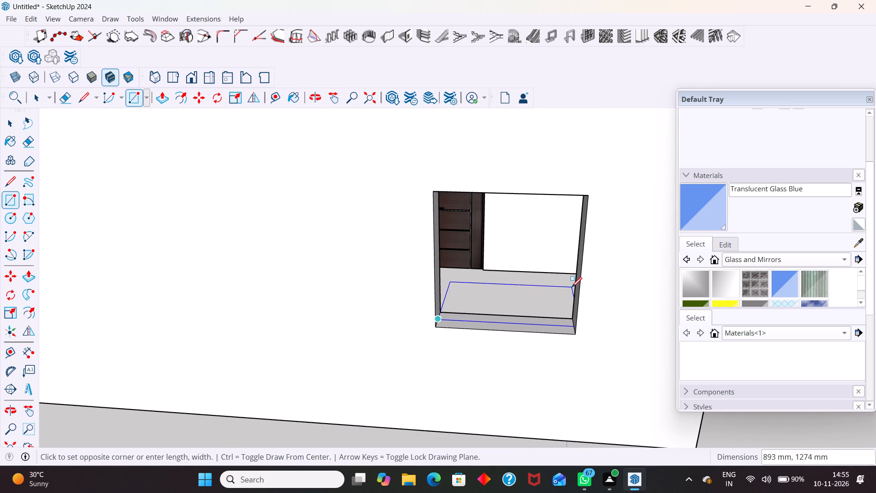
pyautogui.press('Right')
pyautogui.scroll(-7, 563, 215)
pyautogui.scroll(4, 570, 217)
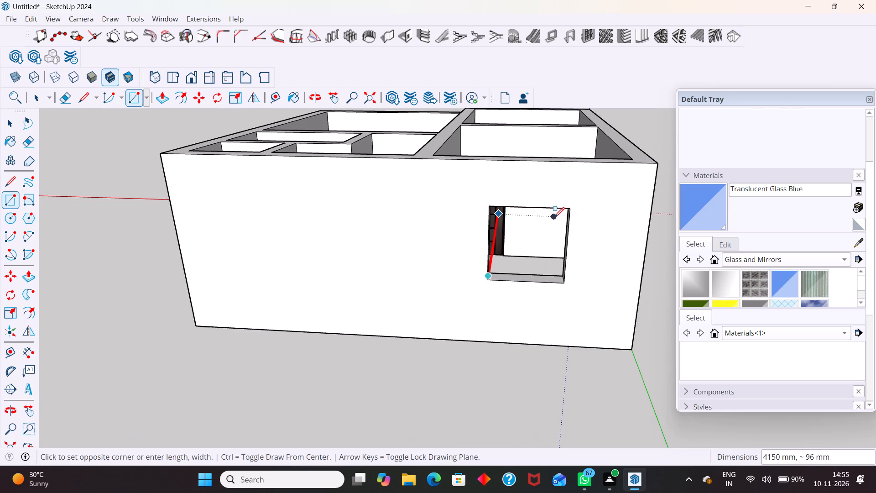
pyautogui.scroll(3, 554, 217)
pyautogui.press('Right')
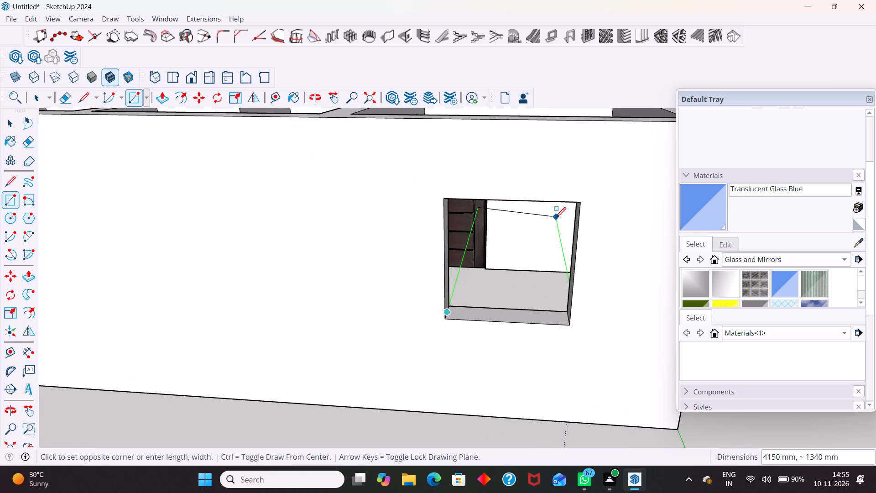
pyautogui.press('Left')
pyautogui.scroll(3, 539, 217)
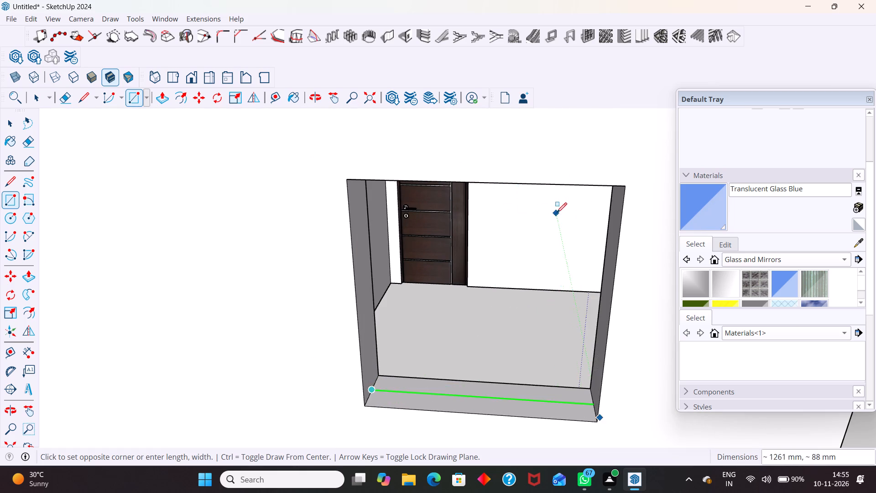
pyautogui.moveTo(557, 212); pyautogui.dragTo(573, 157, button='middle')
pyautogui.scroll(-13, 554, 224)
pyautogui.scroll(5, 570, 178)
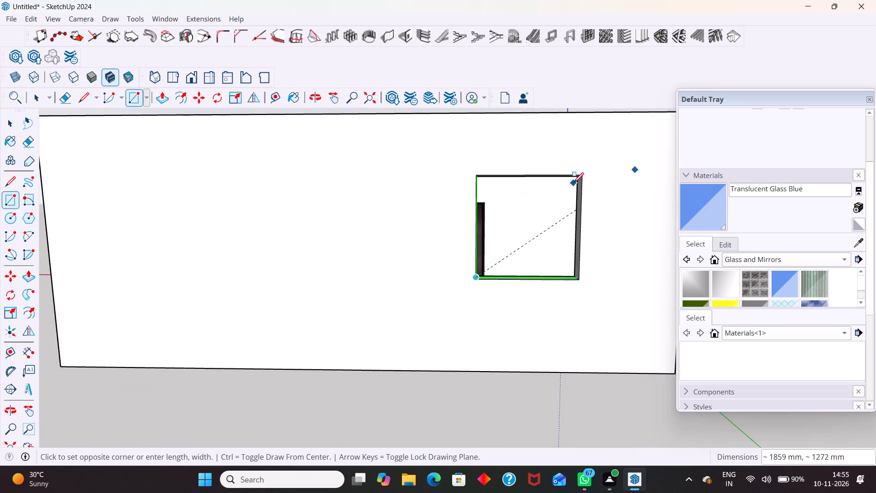
pyautogui.scroll(7, 573, 183)
pyautogui.moveTo(578, 192); pyautogui.dragTo(612, 163, button='middle')
pyautogui.scroll(4, 613, 140)
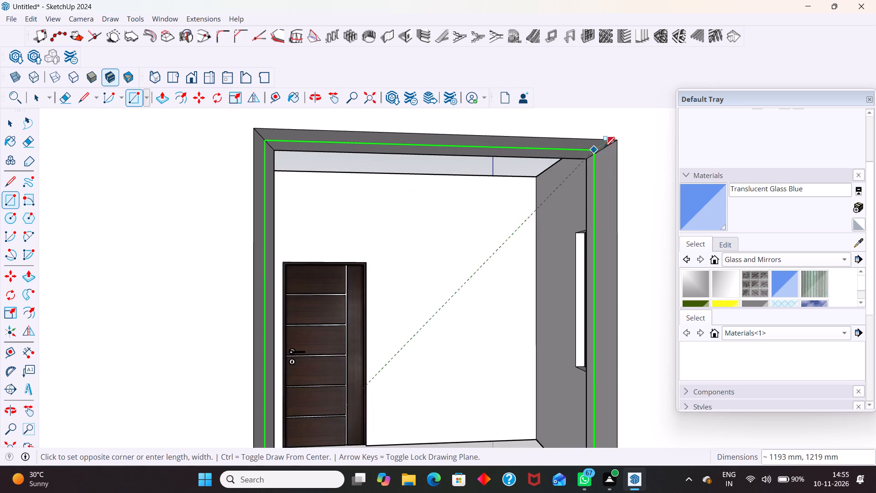
pyautogui.click(601, 150)
pyautogui.press('space')
# Create a bevelled-edge Panel Divider frame on this face with 1 row and 2 columns, 127 mm deep and 64 mm wide.
pyautogui.click(507, 207)
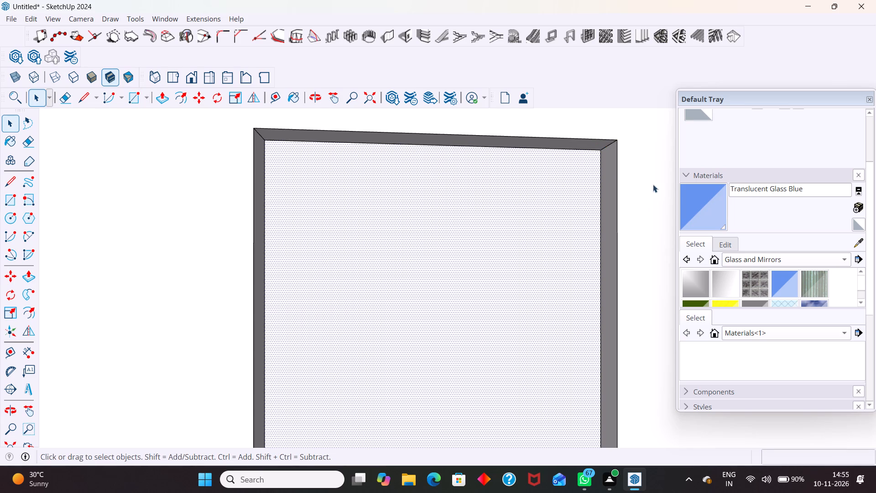
pyautogui.click(585, 32)
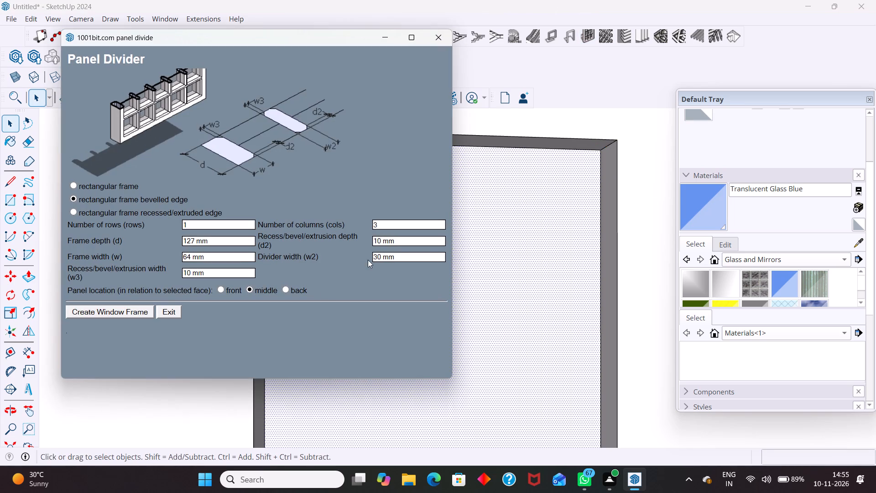
pyautogui.click(378, 223)
pyautogui.press('BackSpace')
pyautogui.press('2')
pyautogui.click(131, 311)
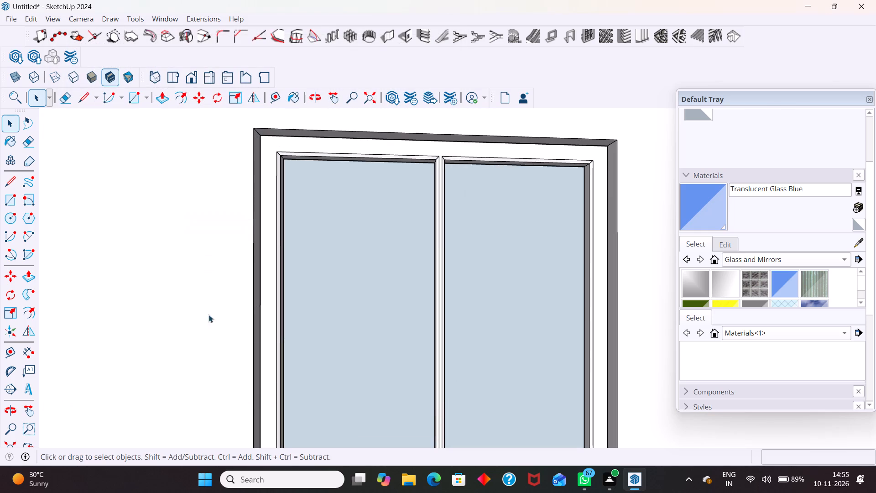
# Paint the whole new two-panel window frame group with Wood Veneer 01 from the Wood collection.
pyautogui.scroll(-7, 467, 229)
pyautogui.press('space')
pyautogui.click(463, 246)
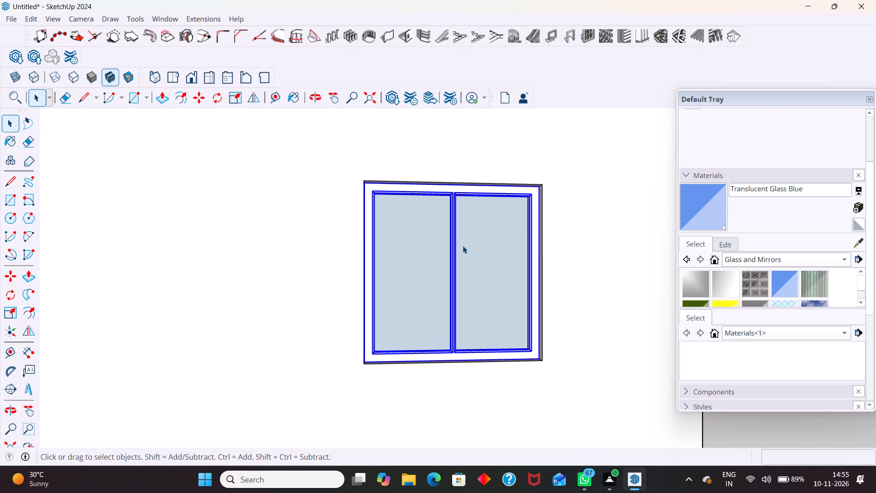
pyautogui.click(789, 257)
pyautogui.scroll(-1, 740, 227)
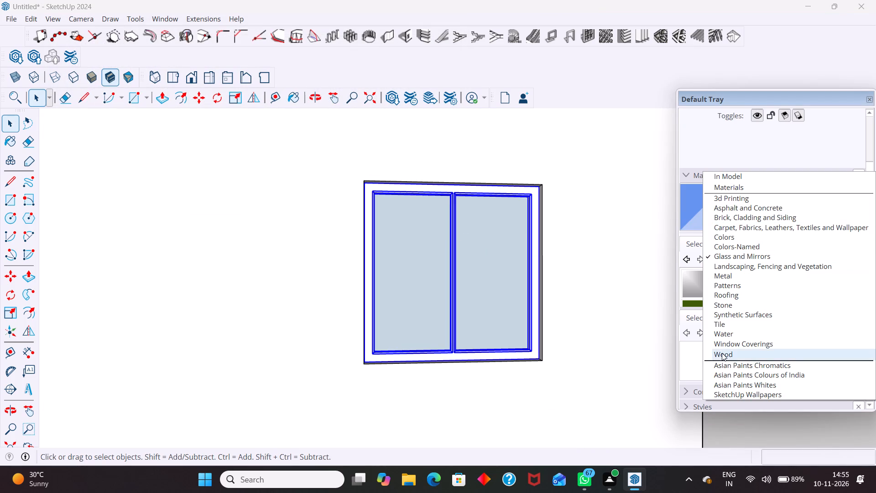
pyautogui.click(722, 353)
pyautogui.scroll(-3, 789, 273)
pyautogui.click(703, 289)
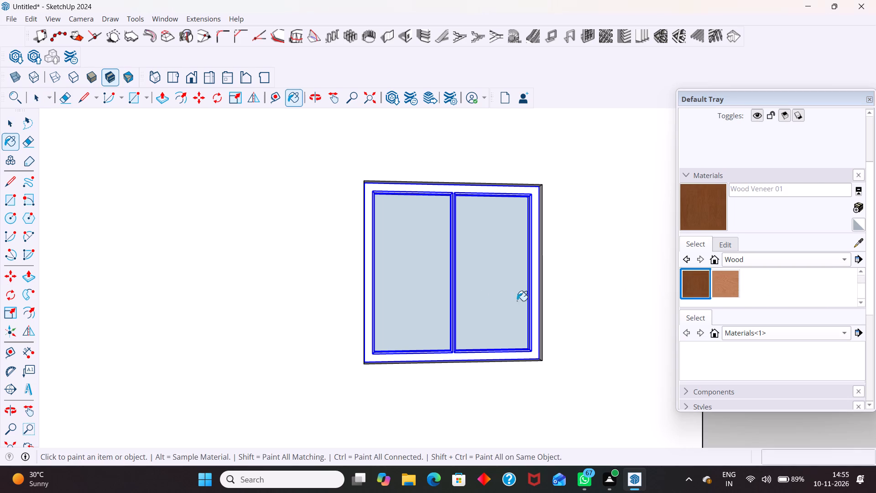
pyautogui.click(482, 297)
# Inside the window group, paint the two panes with Translucent Glass Blue from Glass and Mirrors, and leave the group.
pyautogui.press('space')
pyautogui.doubleClick(482, 297)
pyautogui.click(482, 297)
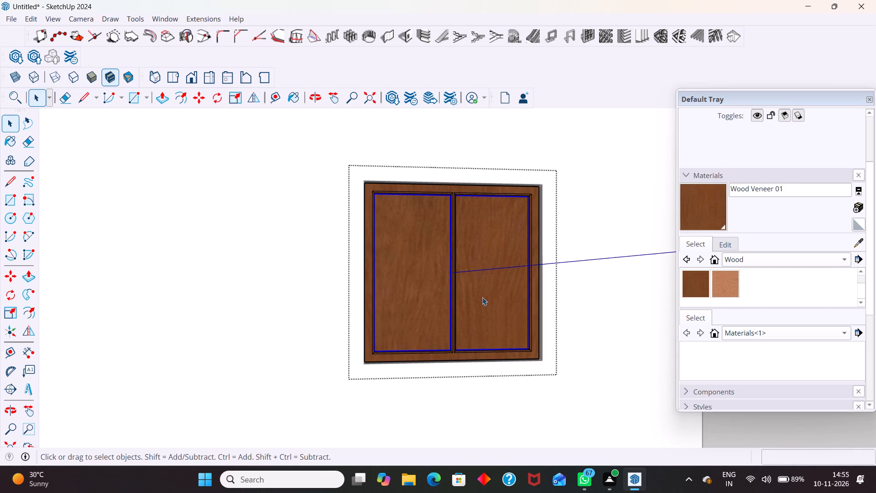
pyautogui.click(785, 261)
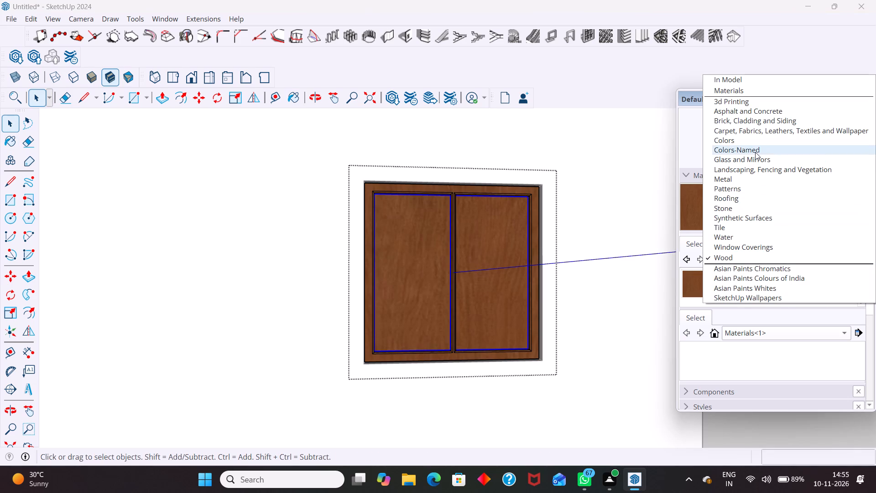
pyautogui.click(758, 157)
pyautogui.click(785, 280)
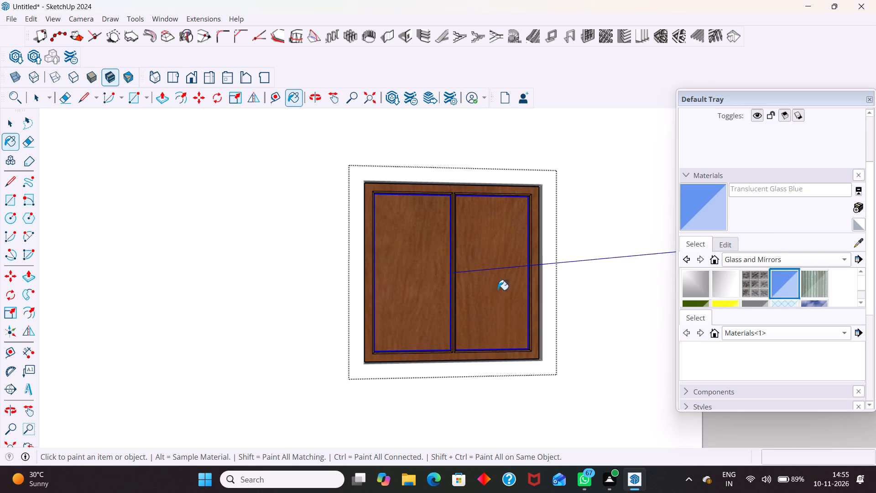
pyautogui.click(482, 286)
pyautogui.press('space')
pyautogui.scroll(-5, 340, 267)
pyautogui.click(267, 310)
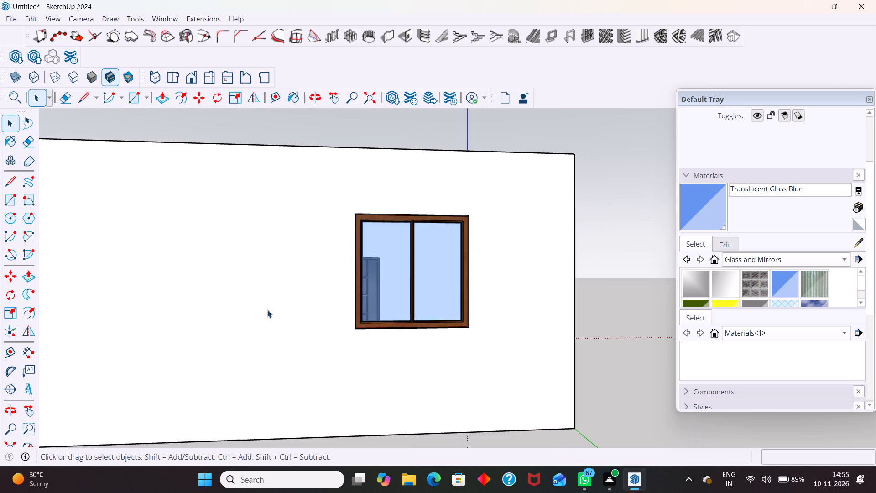
# Examine the house from all around, inside and outside, for window openings that are still empty.
pyautogui.scroll(-6, 454, 199)
pyautogui.moveTo(403, 247); pyautogui.dragTo(407, 332, button='middle')
pyautogui.scroll(-5, 339, 292)
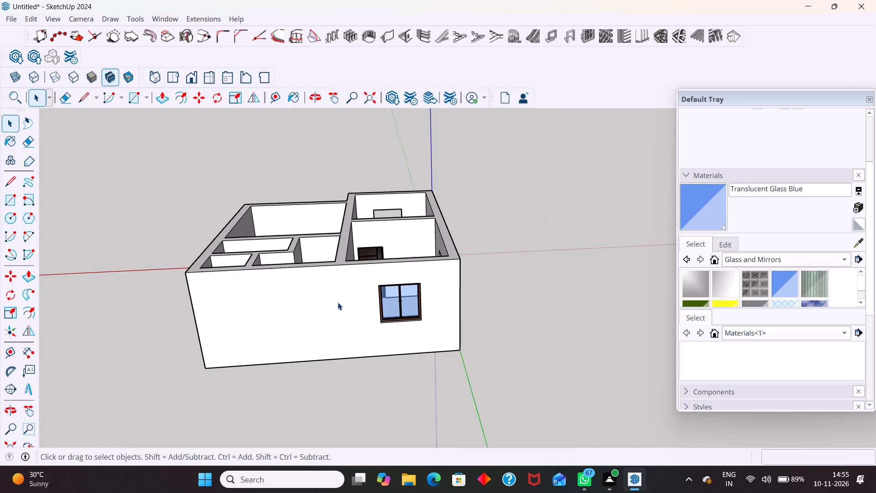
pyautogui.moveTo(295, 336); pyautogui.dragTo(496, 304, button='middle')
pyautogui.moveTo(265, 378); pyautogui.dragTo(394, 366, button='middle')
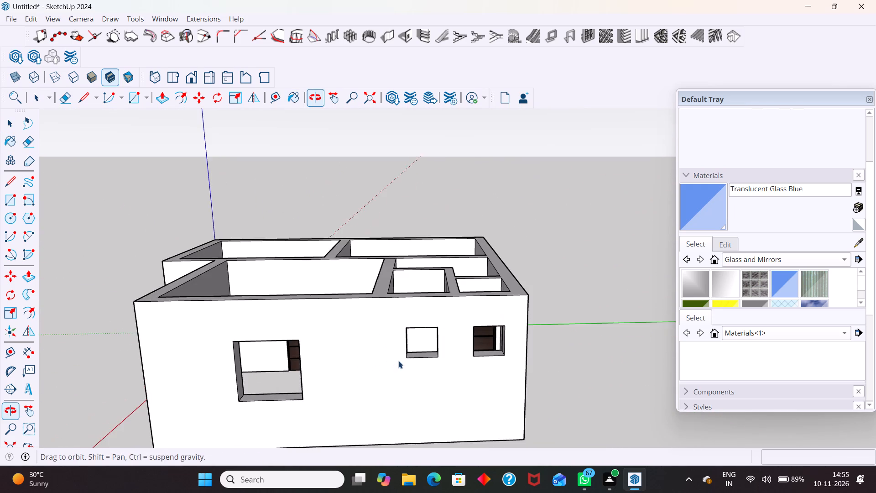
pyautogui.scroll(-3, 426, 283)
pyautogui.scroll(5, 309, 367)
pyautogui.moveTo(315, 369); pyautogui.dragTo(295, 395, button='middle')
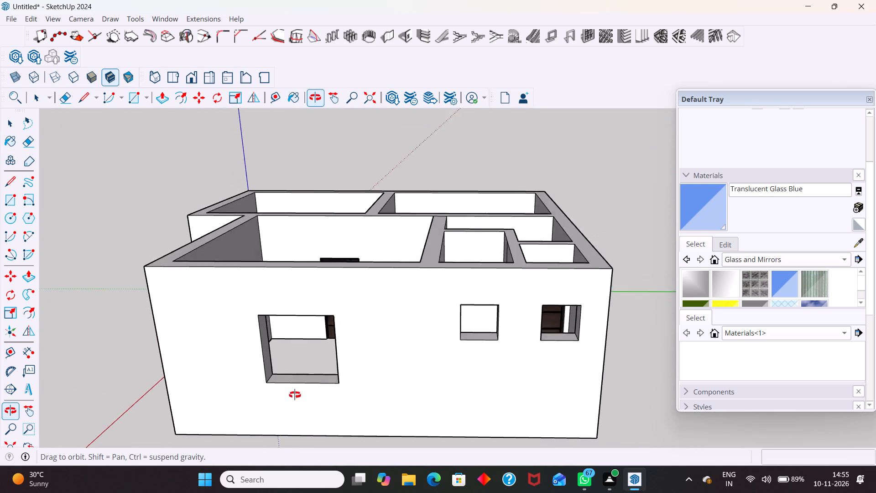
pyautogui.moveTo(295, 395); pyautogui.dragTo(217, 421, button='middle')
pyautogui.moveTo(282, 282); pyautogui.dragTo(303, 398, button='middle')
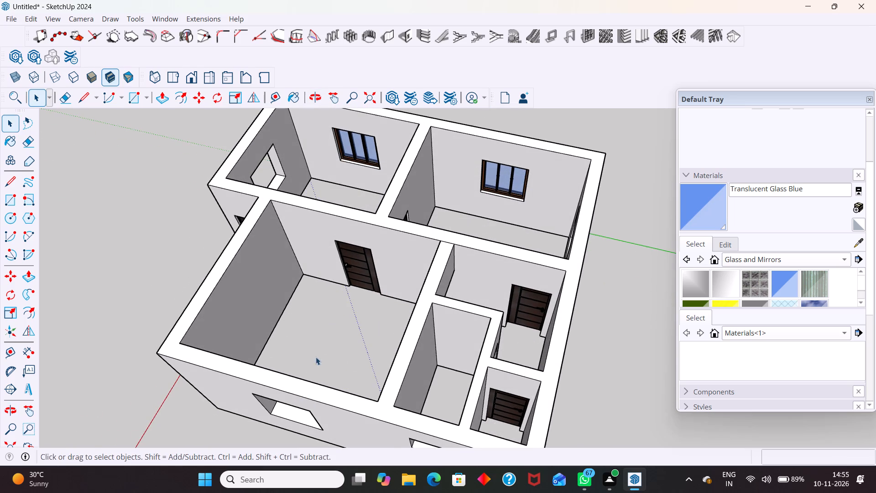
pyautogui.scroll(-4, 324, 343)
pyautogui.moveTo(339, 384); pyautogui.dragTo(454, 296, button='middle')
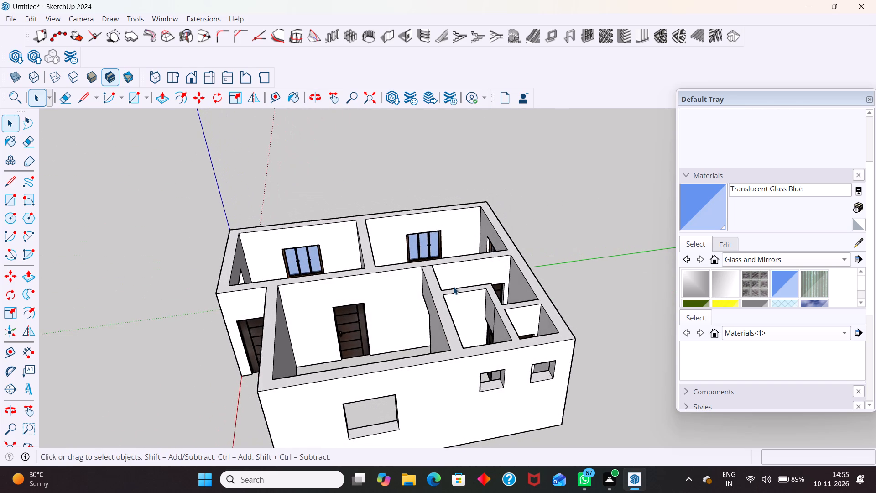
pyautogui.scroll(-3, 453, 287)
pyautogui.moveTo(355, 322); pyautogui.dragTo(353, 416, button='middle')
pyautogui.scroll(5, 394, 224)
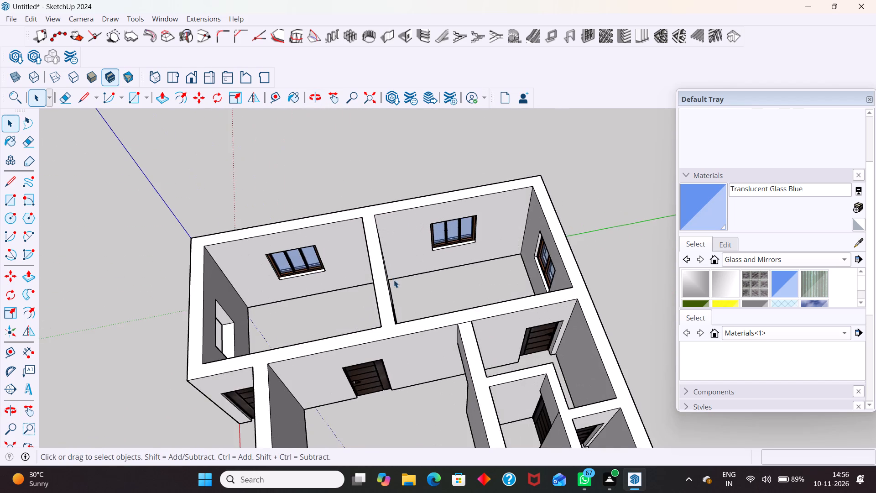
pyautogui.moveTo(395, 289); pyautogui.dragTo(246, 351, button='middle')
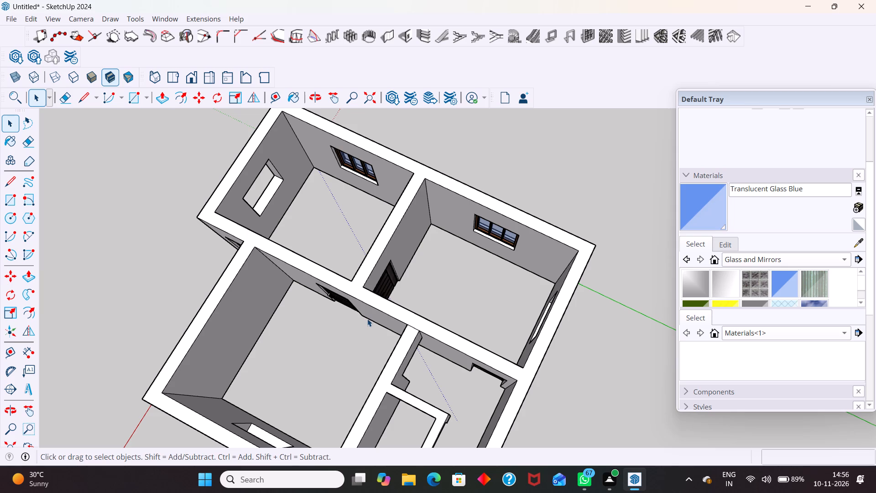
pyautogui.scroll(-5, 339, 270)
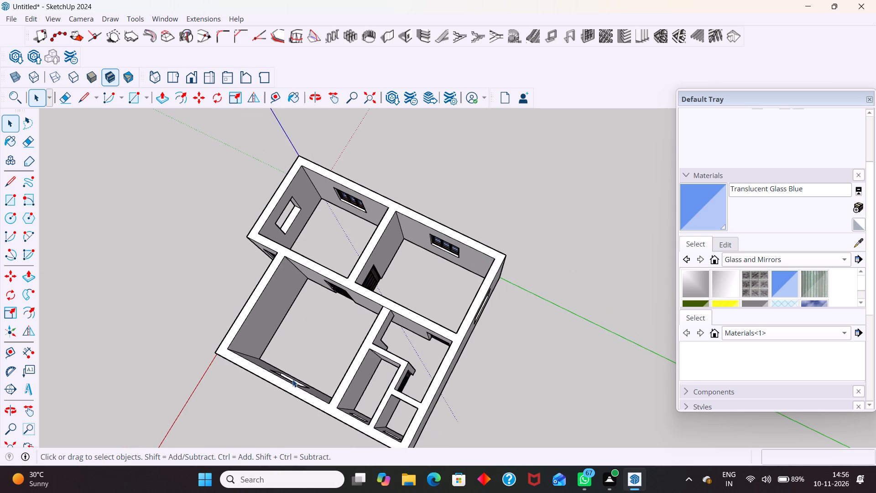
pyautogui.moveTo(301, 477); pyautogui.dragTo(382, 386, button='middle')
pyautogui.scroll(-4, 382, 280)
pyautogui.moveTo(341, 380); pyautogui.dragTo(415, 281, button='middle')
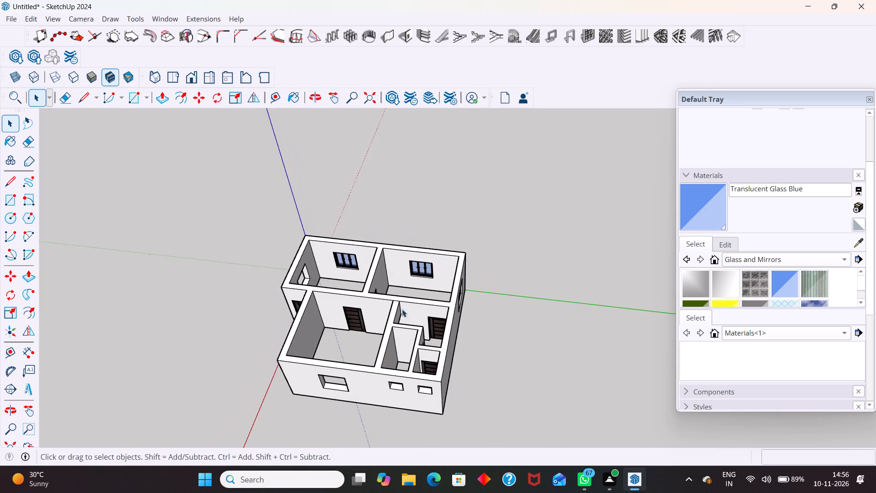
pyautogui.moveTo(369, 398); pyautogui.dragTo(395, 313, button='middle')
# Draw a vertical rectangle about 1219 mm square across the large empty opening beside the two small ones, midway through the wall thickness.
pyautogui.scroll(9, 331, 398)
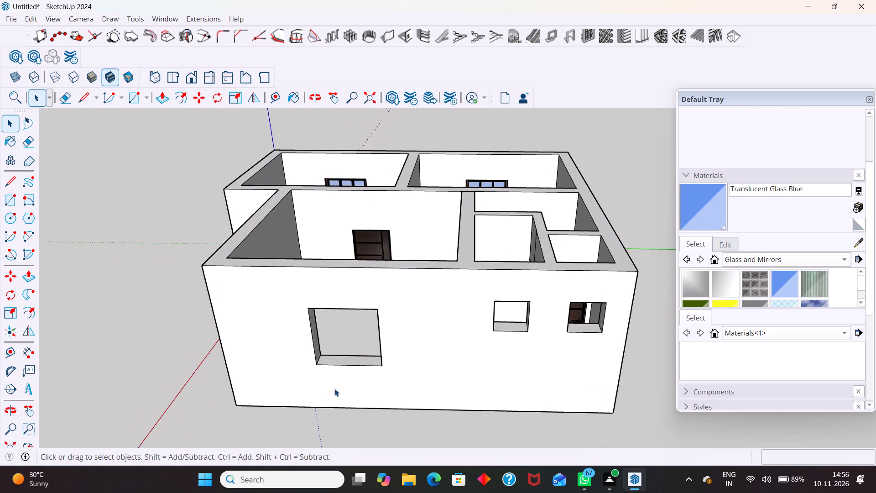
pyautogui.scroll(4, 334, 388)
pyautogui.moveTo(349, 372); pyautogui.dragTo(355, 367, button='middle')
pyautogui.press('r')
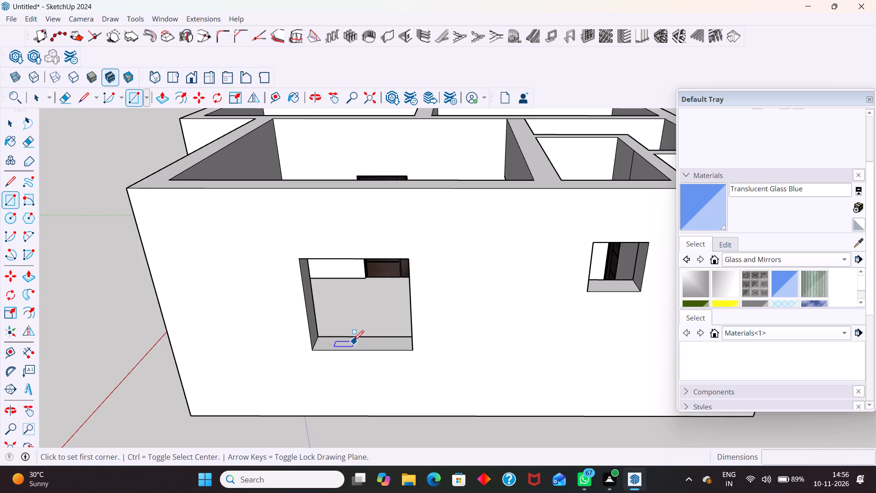
pyautogui.scroll(4, 352, 341)
pyautogui.click(299, 343)
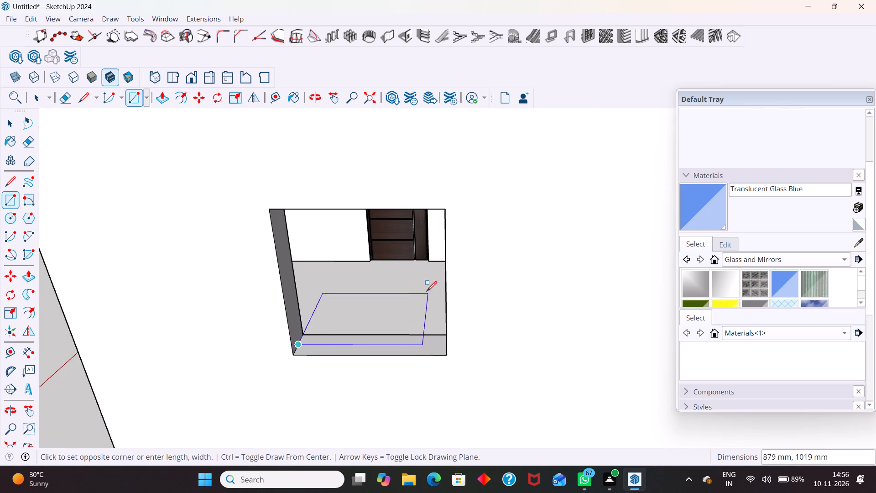
pyautogui.press('Left')
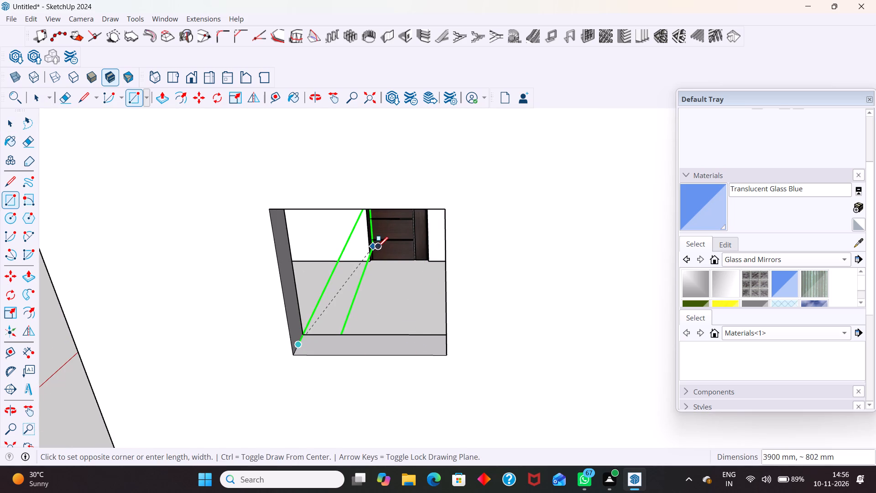
pyautogui.press('Right')
pyautogui.moveTo(427, 234); pyautogui.dragTo(517, 202, button='middle')
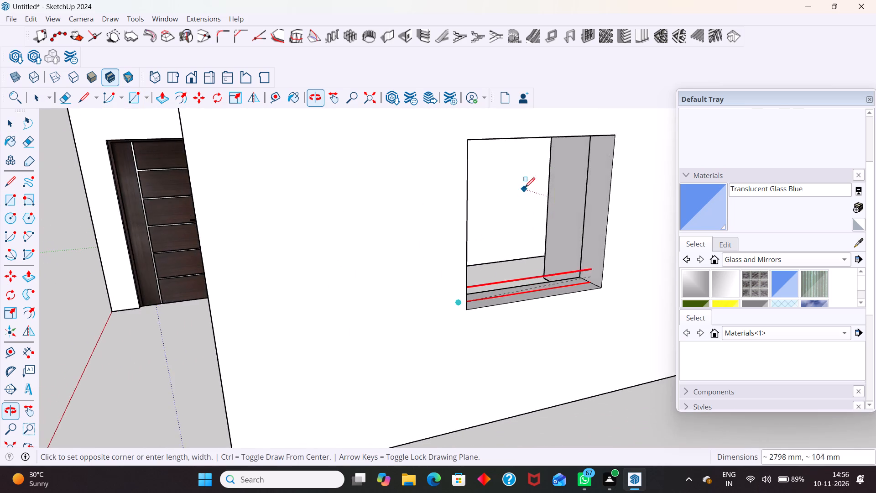
pyautogui.scroll(-6, 496, 231)
pyautogui.scroll(5, 541, 192)
pyautogui.moveTo(545, 211); pyautogui.dragTo(542, 149, button='middle')
pyautogui.scroll(4, 539, 136)
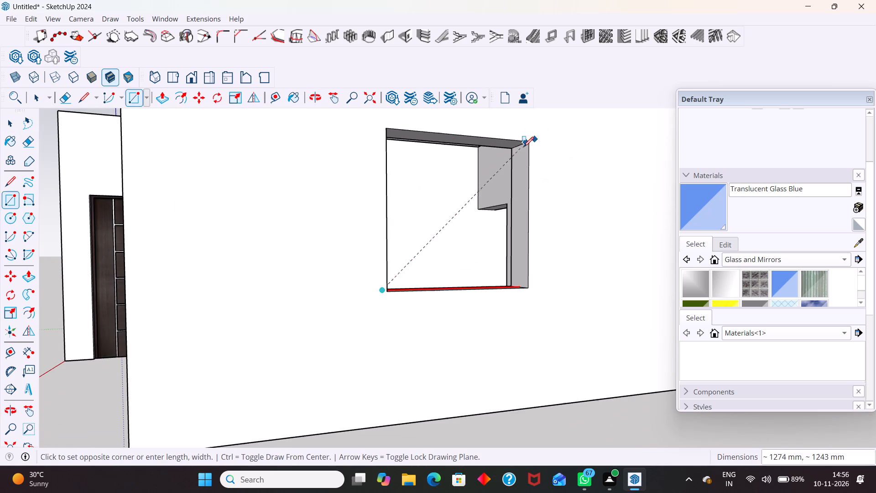
pyautogui.click(519, 145)
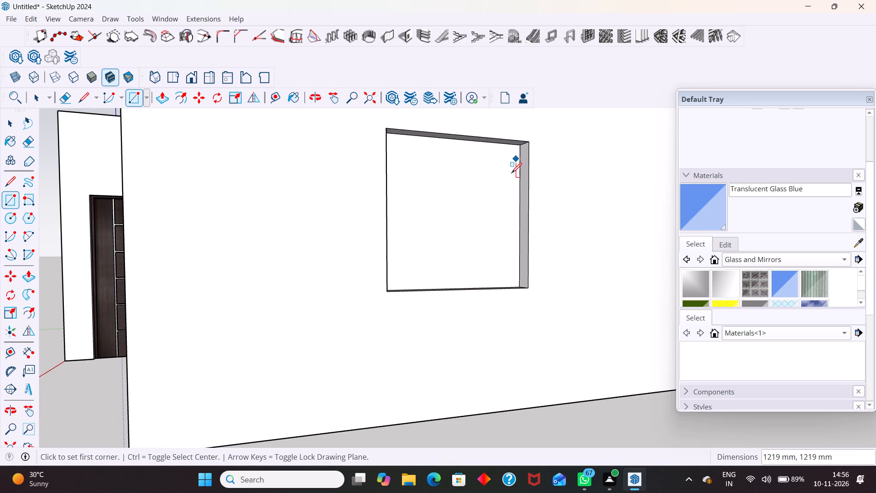
# Create a bevelled-edge Panel Divider frame on this face with 1 row and 3 columns, 127 mm deep and 64 mm wide.
pyautogui.press('n')
pyautogui.click(462, 241)
pyautogui.press('space')
pyautogui.click(462, 241)
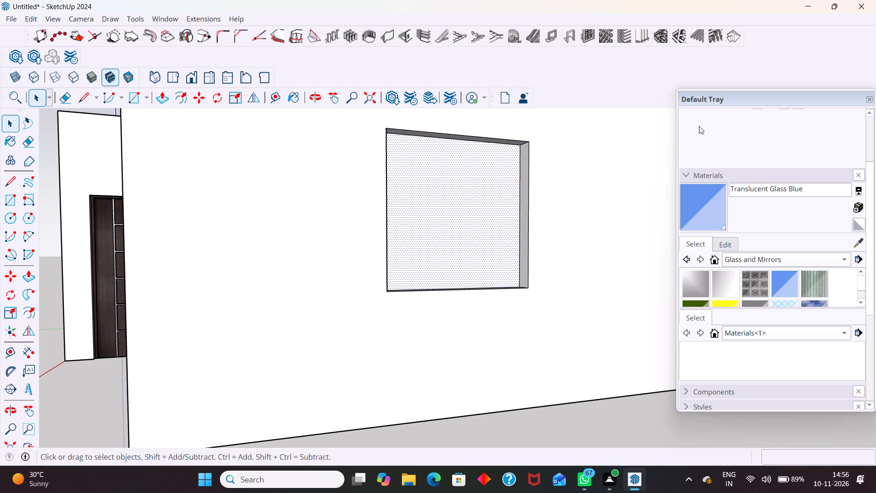
pyautogui.click(587, 37)
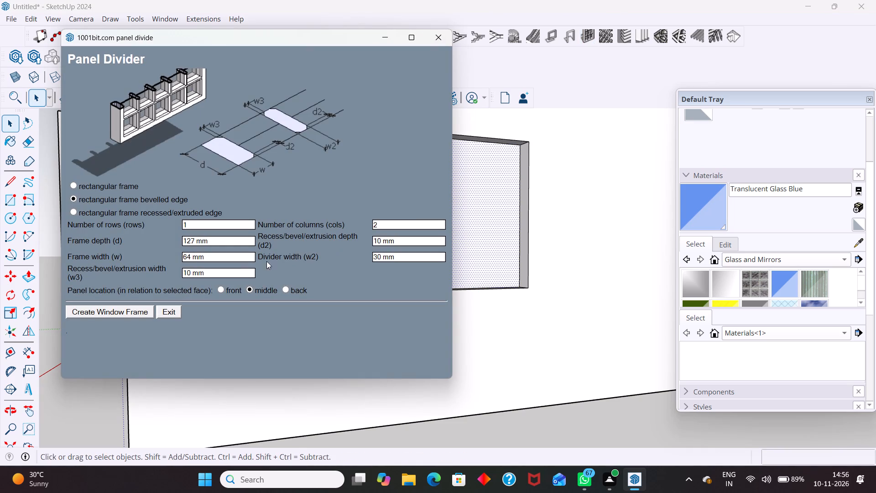
pyautogui.click(381, 225)
pyautogui.press('BackSpace')
pyautogui.press('3')
pyautogui.press('Return')
pyautogui.click(145, 311)
# Paint the whole new three-panel window frame group with Wood Veneer 01 from the Wood collection.
pyautogui.moveTo(455, 300); pyautogui.dragTo(366, 353, button='middle')
pyautogui.click(380, 341)
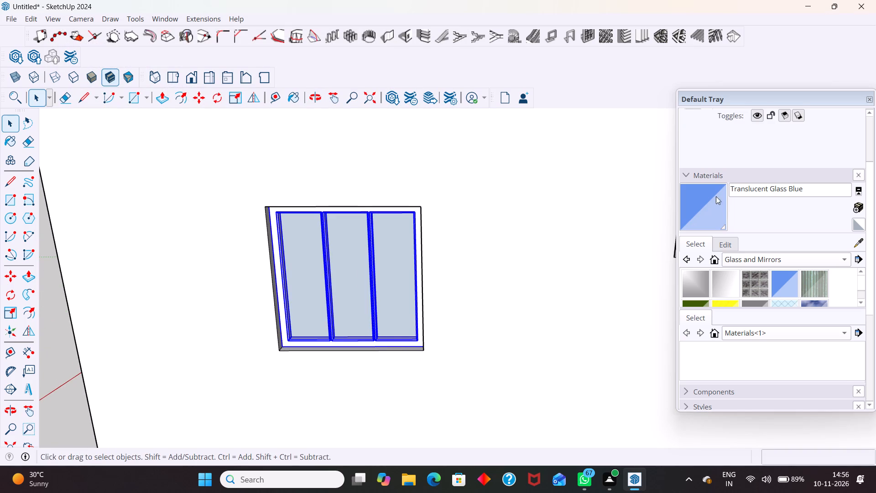
pyautogui.click(769, 257)
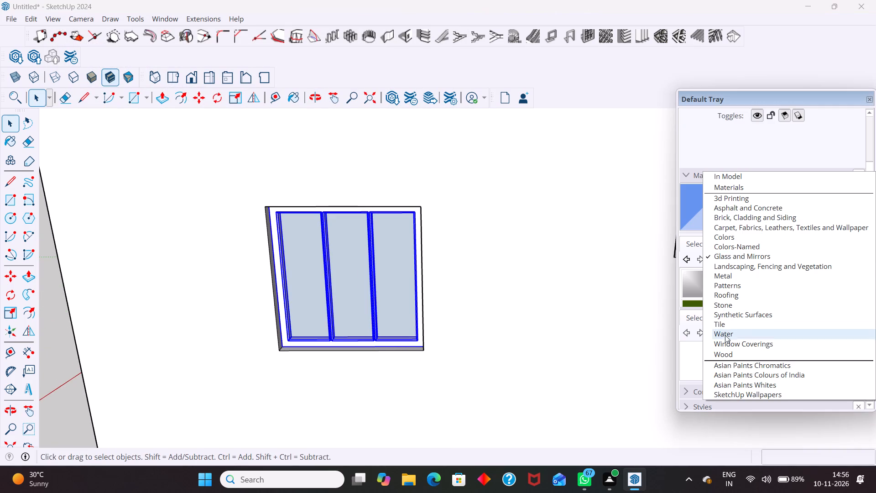
pyautogui.click(725, 352)
pyautogui.scroll(-8, 777, 275)
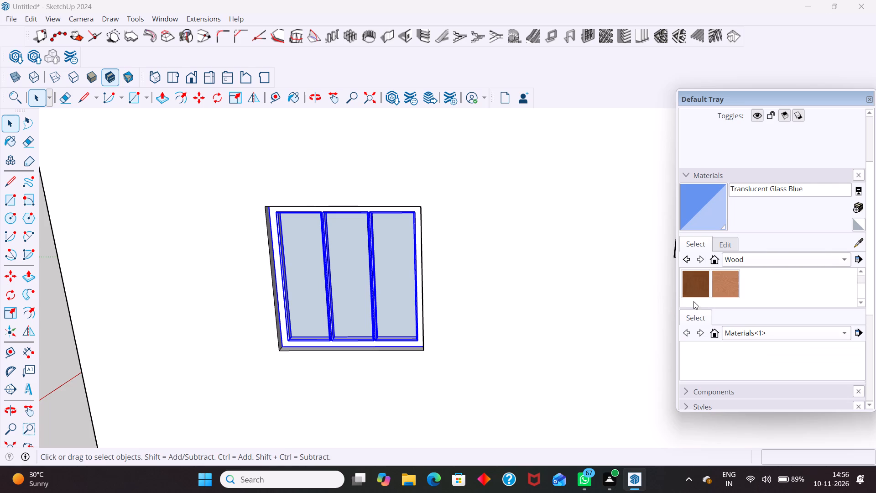
pyautogui.click(694, 285)
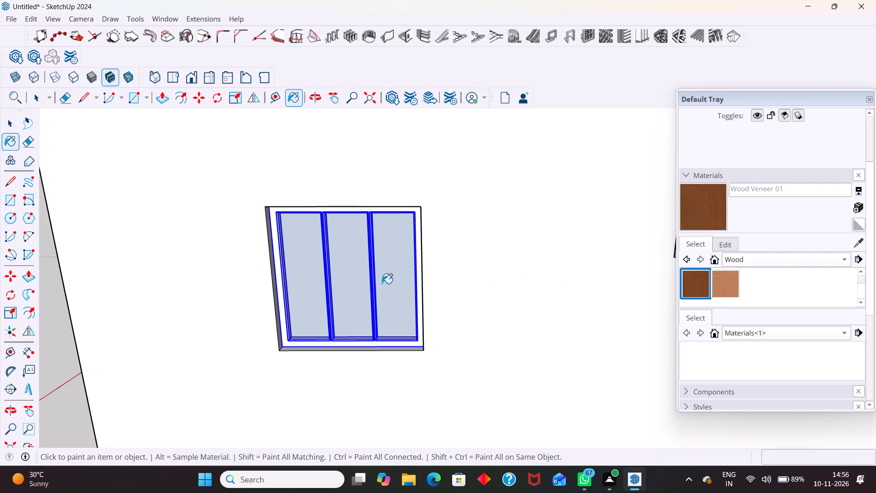
pyautogui.click(375, 276)
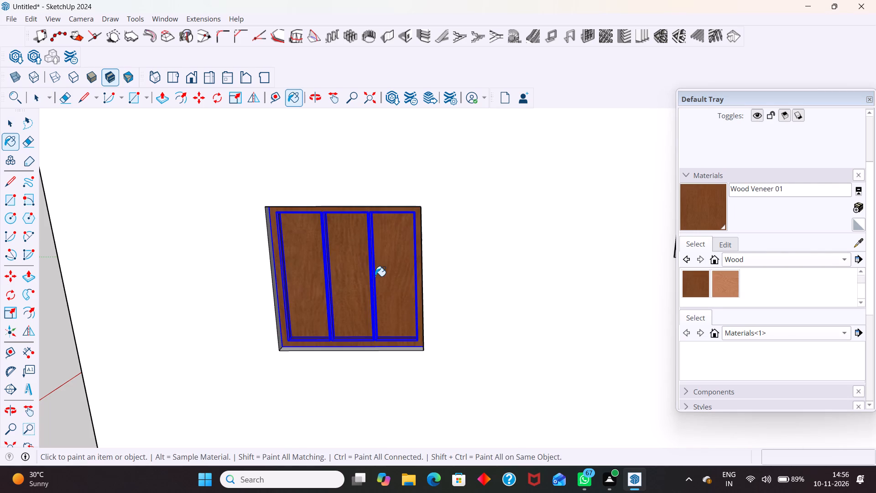
# Inside the window group, paint the three panes with Translucent Glass Blue from Glass and Mirrors, and leave the group.
pyautogui.press('space')
pyautogui.tripleClick(377, 274)
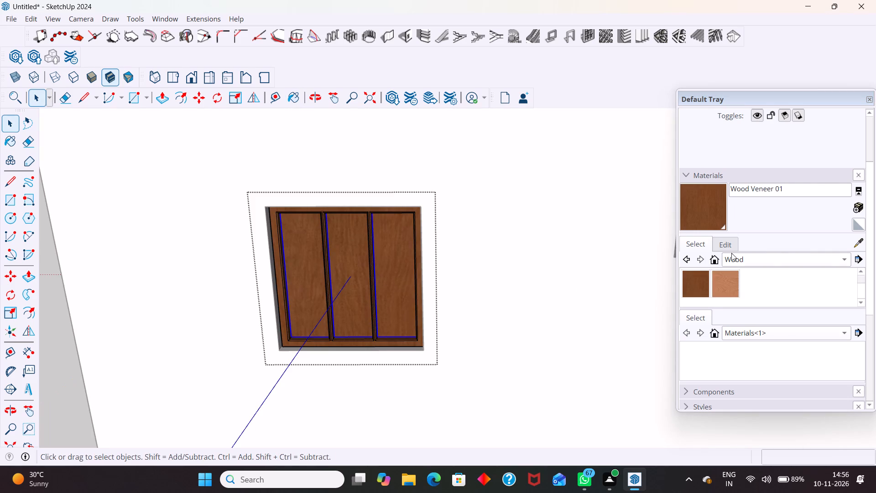
pyautogui.click(738, 258)
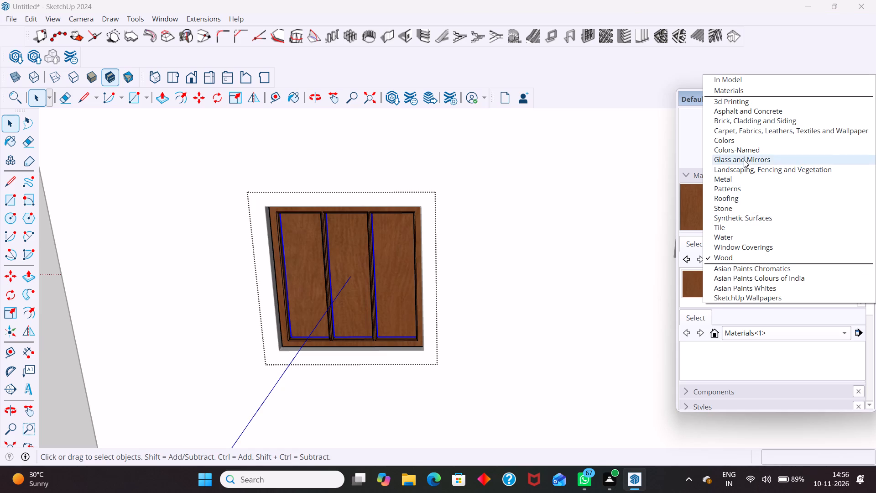
pyautogui.click(744, 160)
pyautogui.click(779, 277)
pyautogui.click(410, 288)
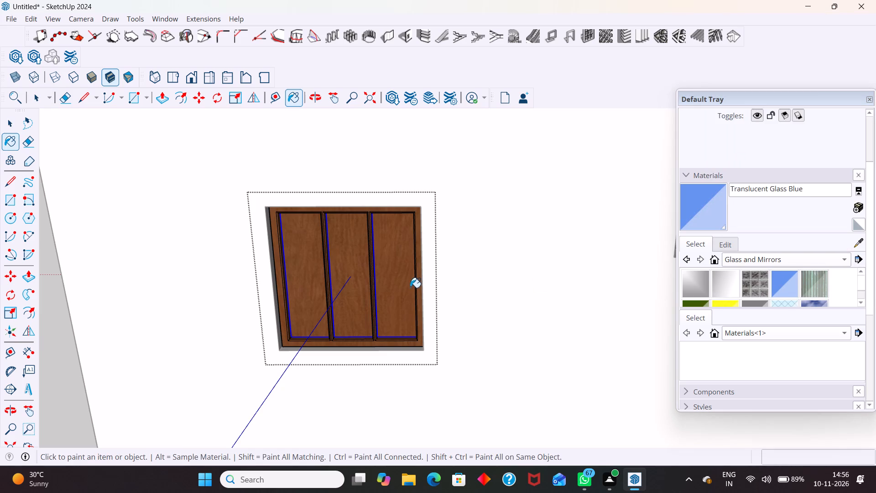
pyautogui.press('space')
pyautogui.scroll(-6, 470, 248)
pyautogui.click(435, 339)
pyautogui.scroll(-6, 349, 274)
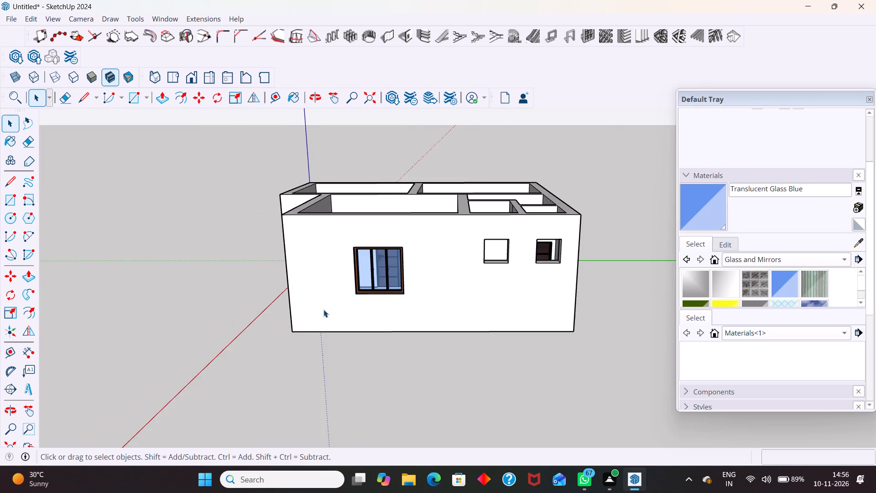
# Draw a vertical rectangle about 1219 mm square across the empty window opening beside the entrance door, midway through the wall thickness.
pyautogui.moveTo(335, 320); pyautogui.dragTo(436, 311, button='middle')
pyautogui.moveTo(336, 304); pyautogui.dragTo(451, 304, button='middle')
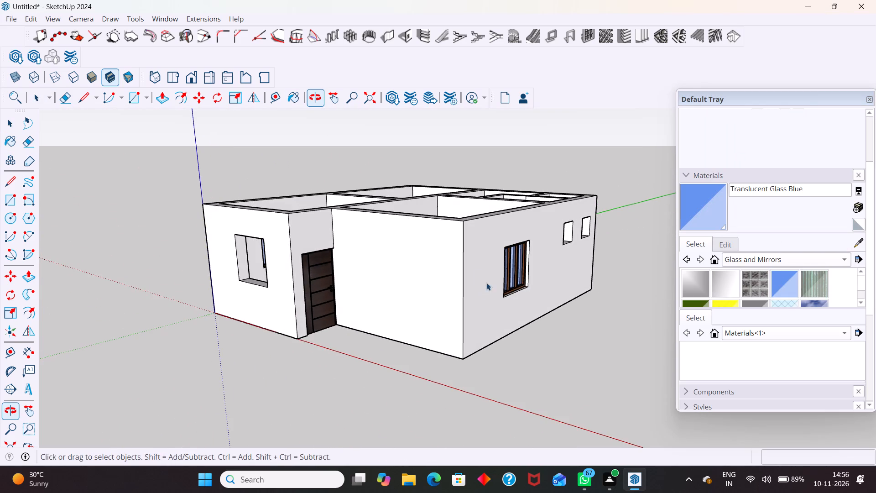
pyautogui.moveTo(315, 315); pyautogui.dragTo(485, 301, button='middle')
pyautogui.scroll(4, 349, 274)
pyautogui.moveTo(433, 338); pyautogui.dragTo(366, 382, button='middle')
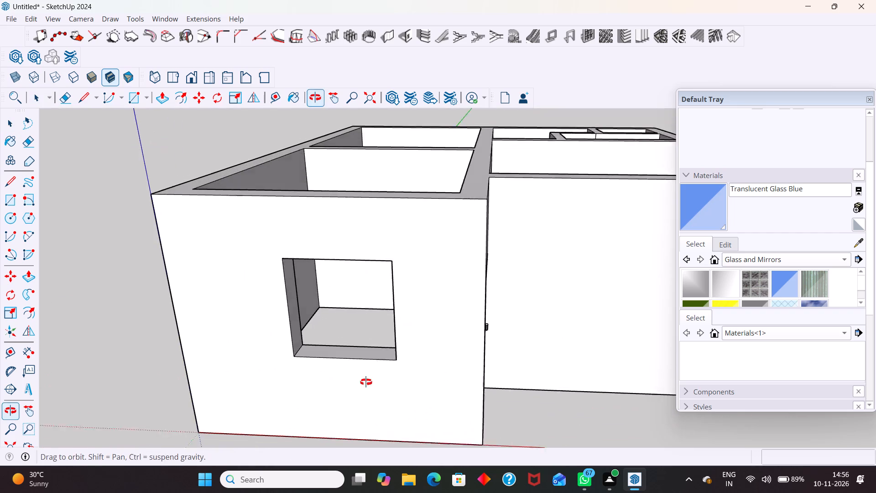
pyautogui.moveTo(366, 382); pyautogui.dragTo(360, 383, button='middle')
pyautogui.scroll(3, 293, 352)
pyautogui.press('r')
pyautogui.scroll(2, 296, 341)
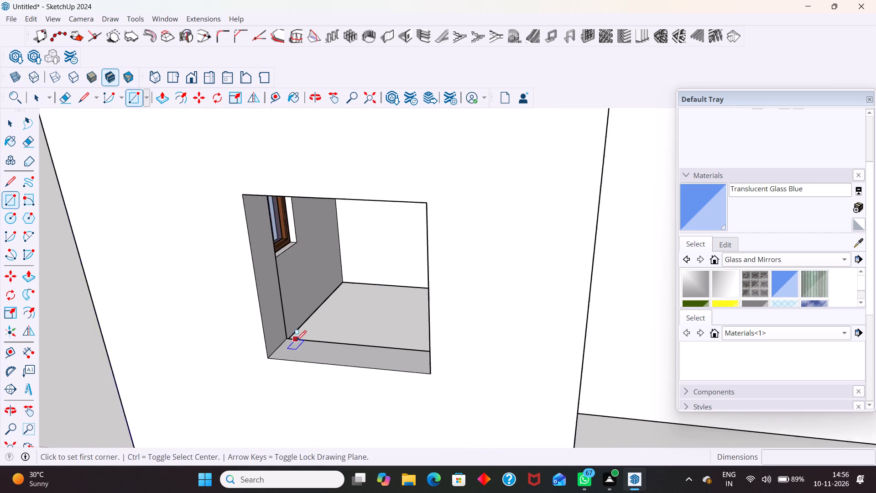
pyautogui.scroll(2, 296, 341)
pyautogui.moveTo(273, 349); pyautogui.dragTo(291, 355)
pyautogui.scroll(-3, 472, 360)
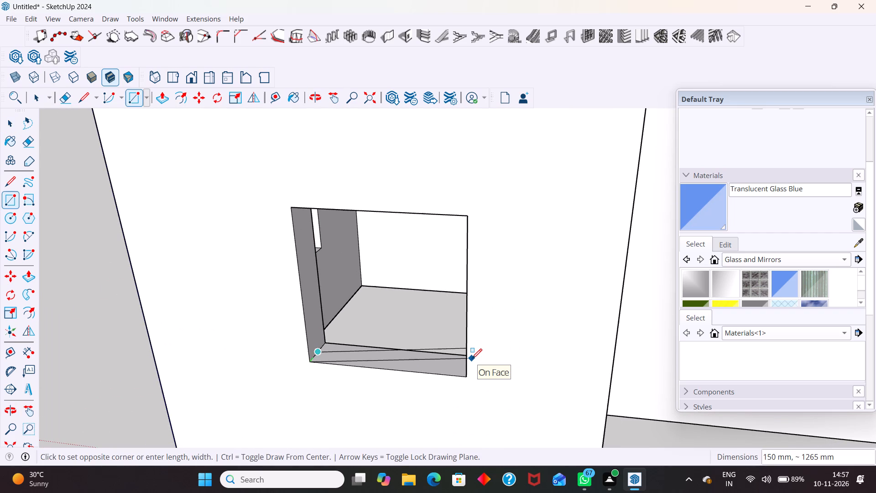
pyautogui.press('Left')
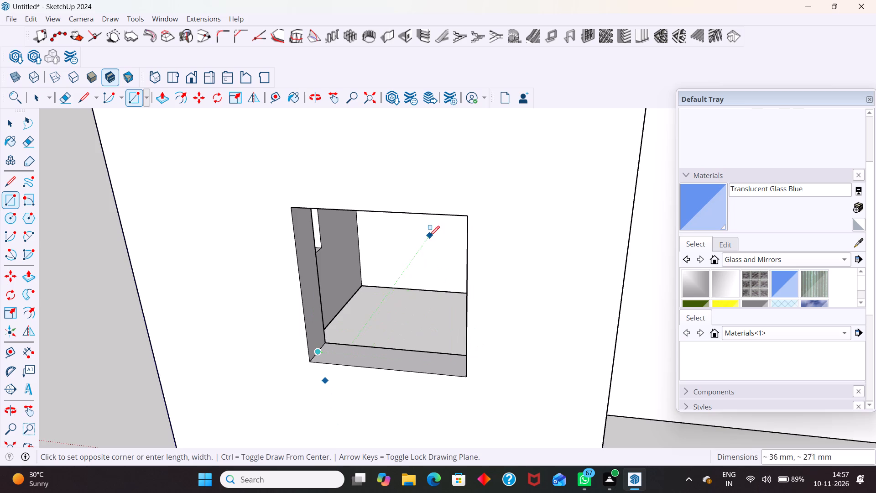
pyautogui.moveTo(442, 270); pyautogui.dragTo(488, 269, button='middle')
pyautogui.scroll(3, 540, 216)
pyautogui.scroll(-6, 523, 228)
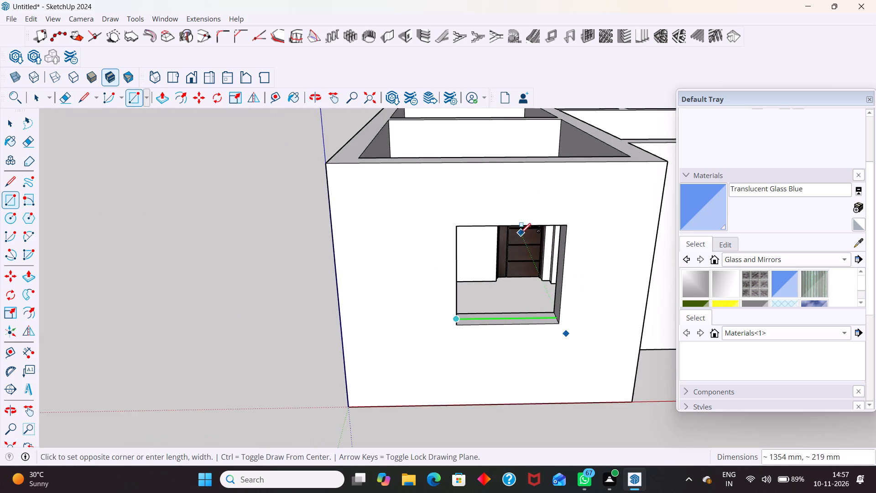
pyautogui.scroll(-3, 521, 233)
pyautogui.scroll(2, 544, 219)
pyautogui.moveTo(546, 233); pyautogui.dragTo(567, 209, button='middle')
pyautogui.scroll(10, 567, 208)
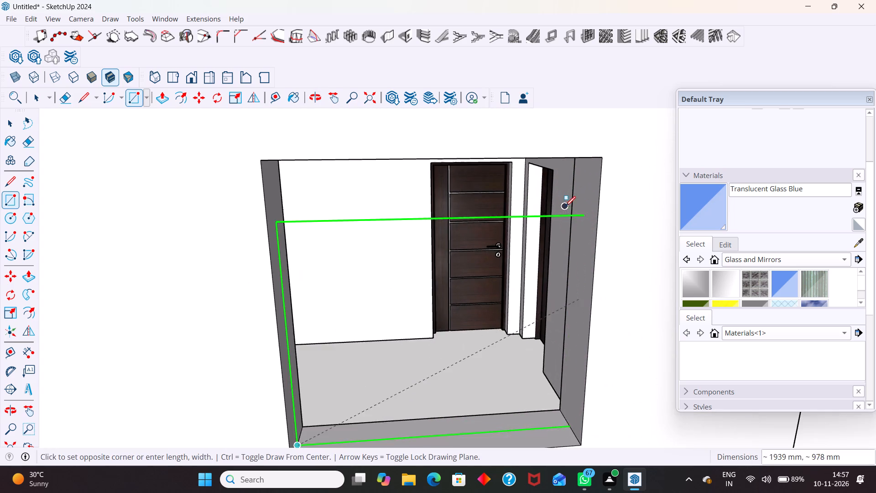
pyautogui.scroll(-5, 559, 220)
pyautogui.moveTo(578, 194); pyautogui.dragTo(565, 156, button='middle')
pyautogui.scroll(4, 559, 163)
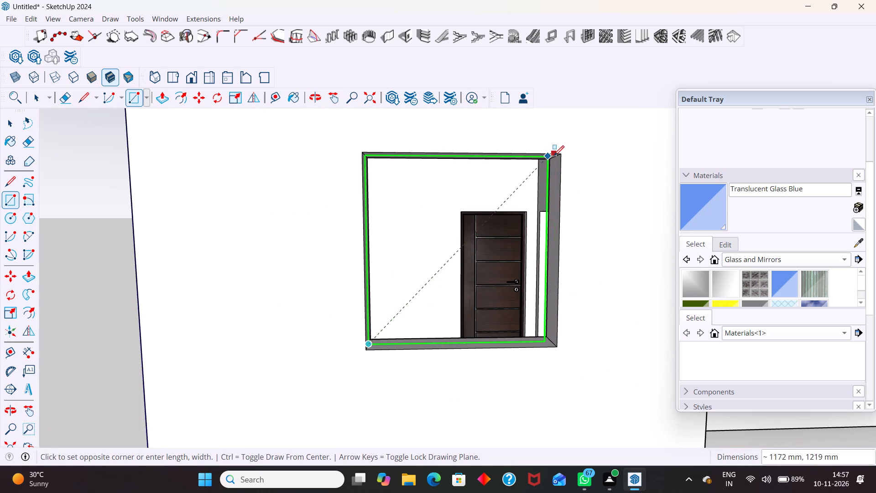
pyautogui.moveTo(554, 162); pyautogui.dragTo(606, 159, button='middle')
pyautogui.scroll(4, 604, 152)
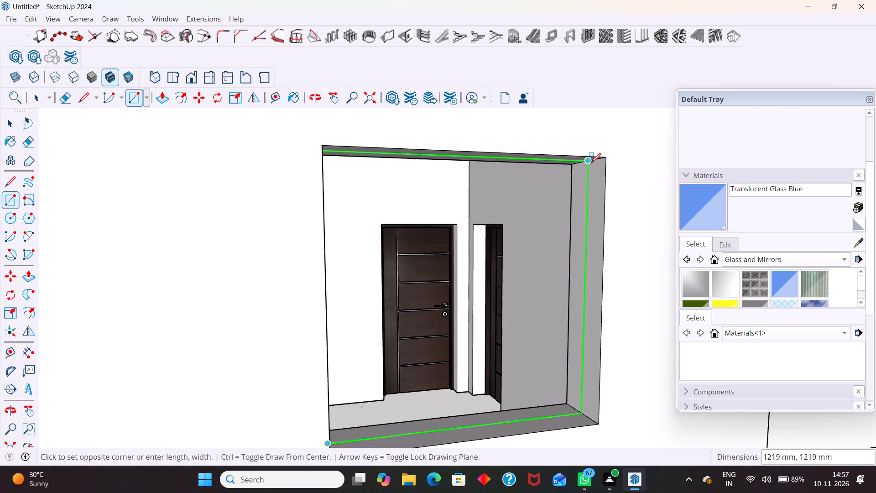
pyautogui.click(590, 162)
pyautogui.press('space')
# Create a bevelled-edge Panel Divider frame on this face with 1 row and 2 columns, 127 mm deep and 64 mm wide.
pyautogui.click(507, 229)
pyautogui.scroll(-6, 378, 231)
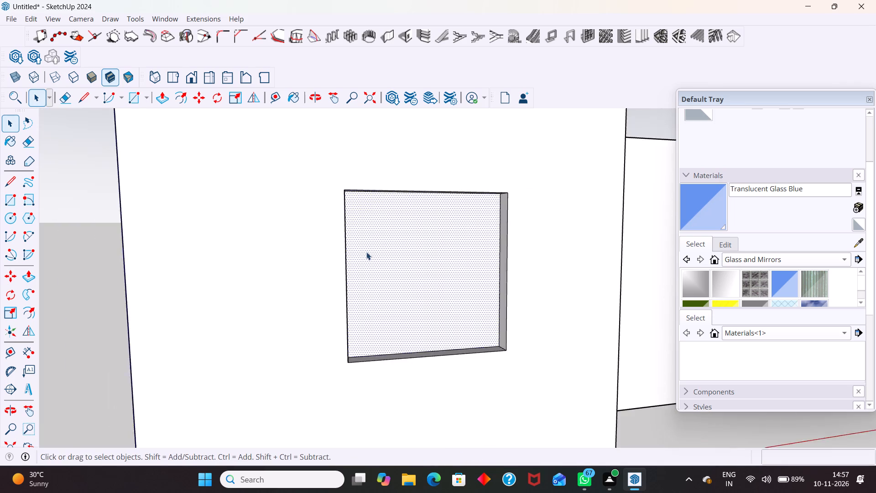
pyautogui.scroll(-5, 367, 251)
pyautogui.click(586, 27)
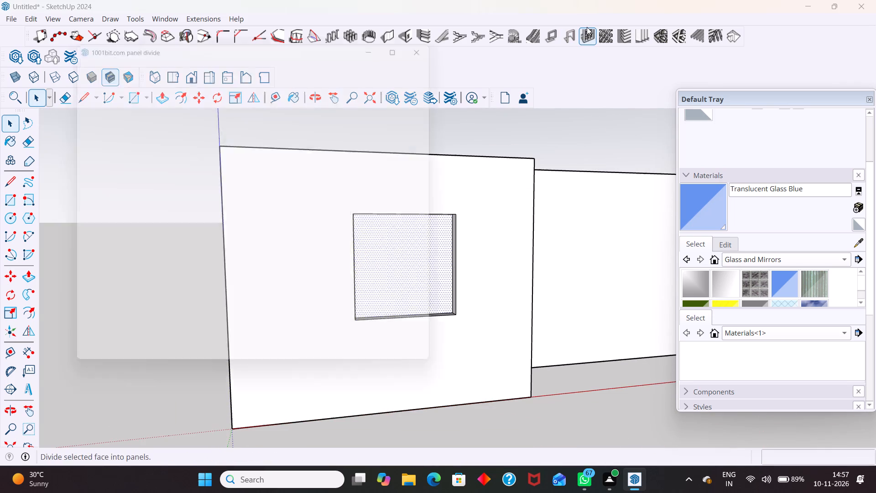
pyautogui.click(383, 225)
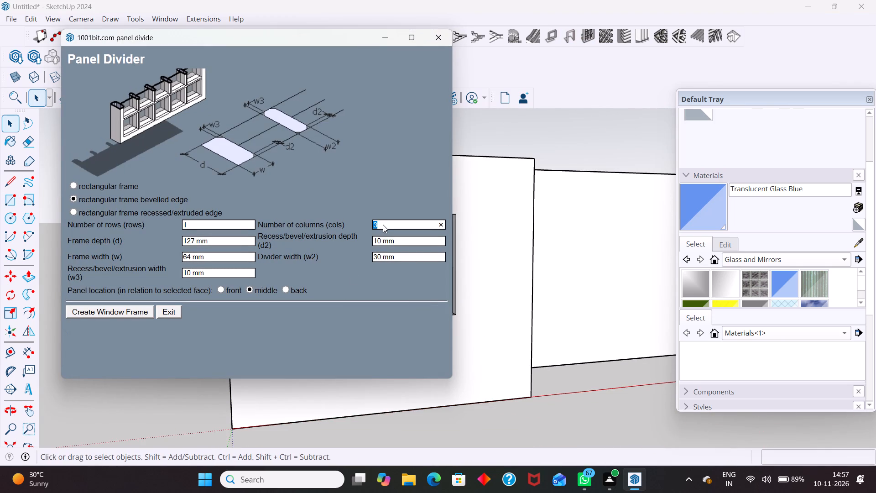
pyautogui.press('BackSpace')
pyautogui.press('2')
pyautogui.press('Return')
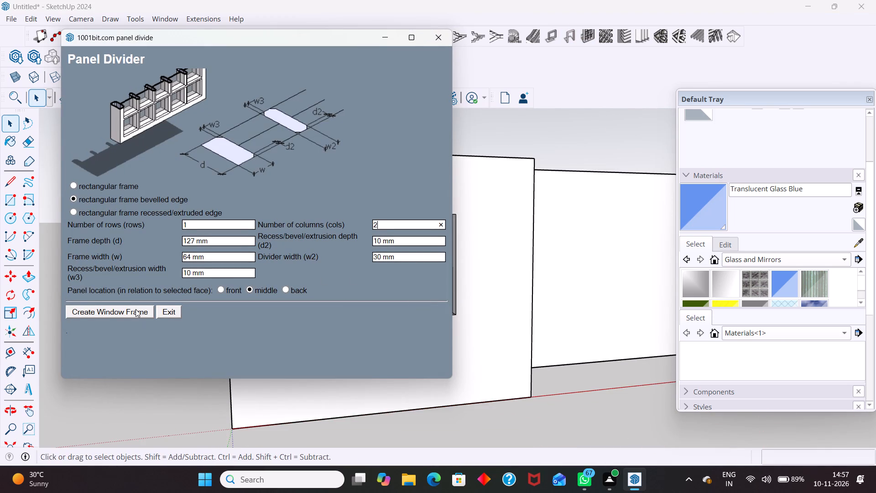
pyautogui.click(136, 309)
pyautogui.press('space')
# Paint the whole new two-panel window frame group with Wood Veneer 01 from the Wood collection.
pyautogui.click(434, 314)
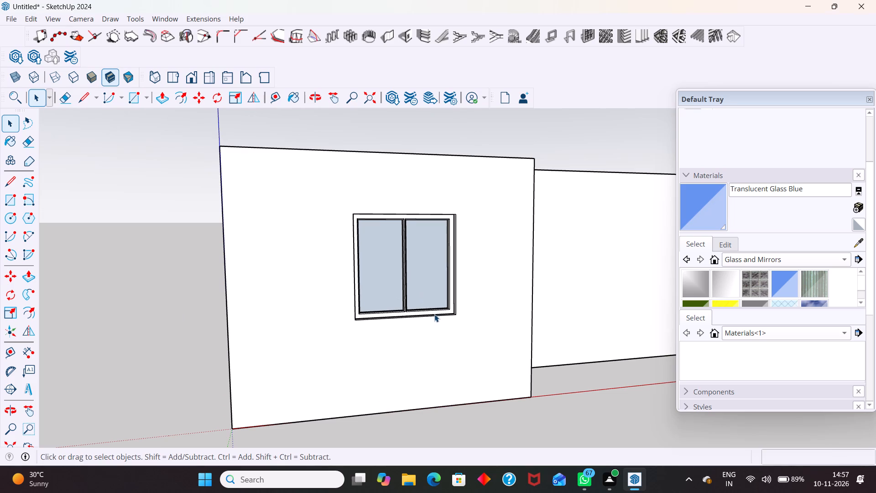
pyautogui.click(762, 259)
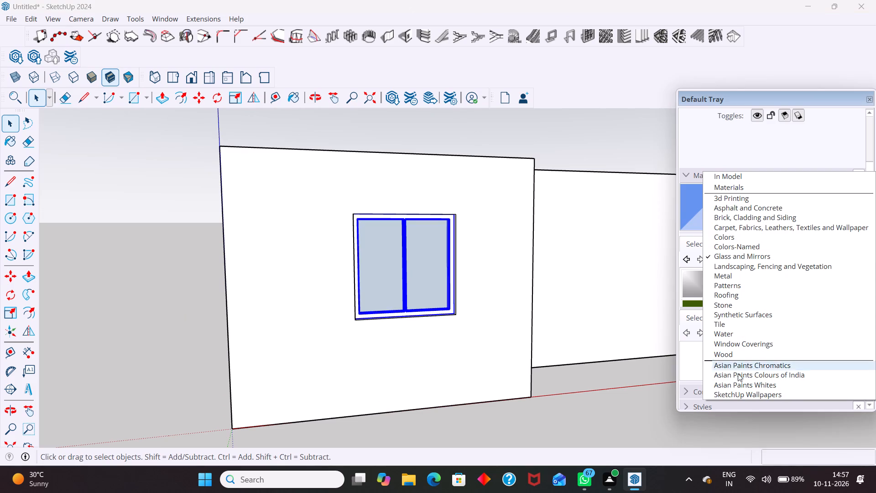
pyautogui.click(734, 354)
pyautogui.scroll(-7, 739, 272)
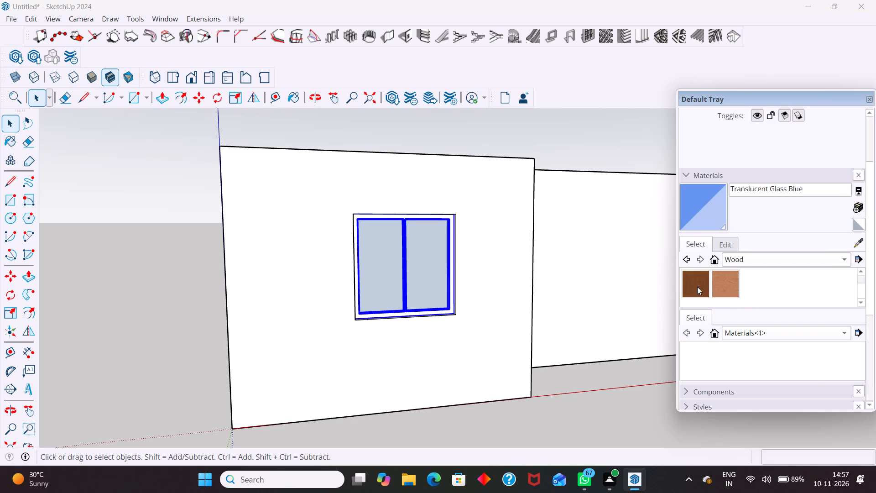
pyautogui.click(697, 287)
pyautogui.click(438, 311)
pyautogui.press('space')
# Inside the window group, paint the two panes with Translucent Glass Blue from Glass and Mirrors, and leave the group.
pyautogui.doubleClick(424, 283)
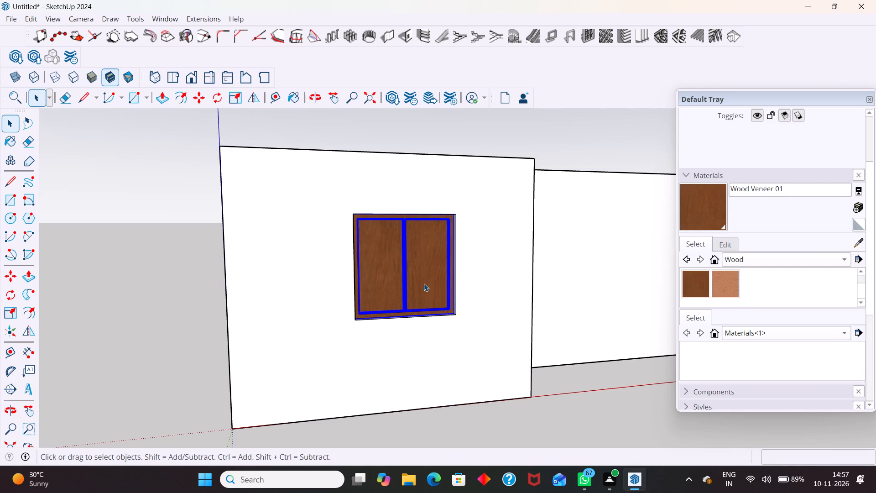
pyautogui.click(424, 283)
pyautogui.click(738, 256)
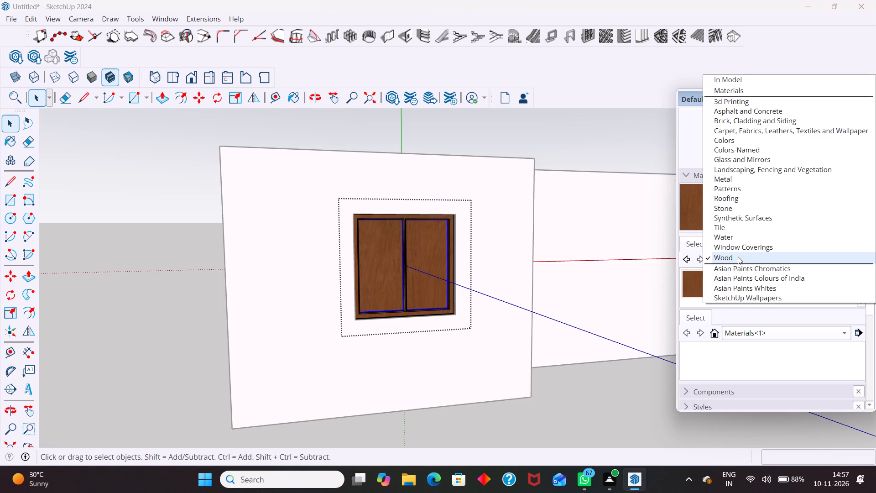
pyautogui.click(749, 155)
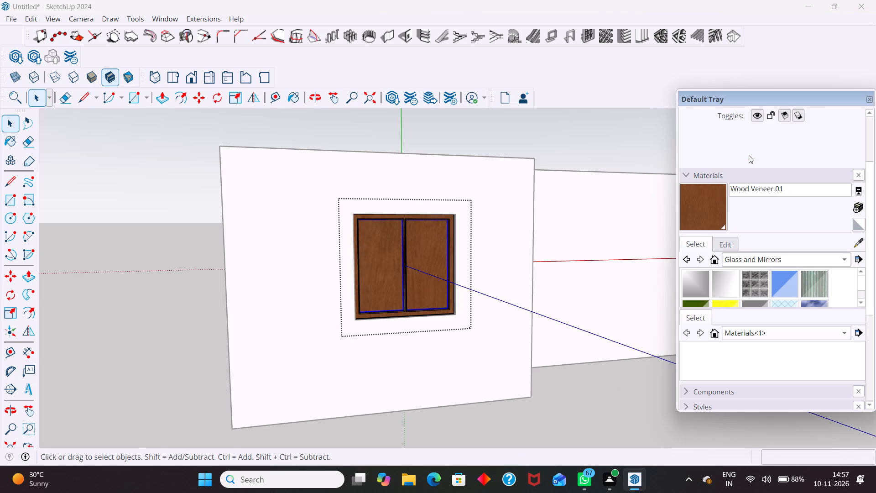
pyautogui.click(790, 281)
pyautogui.click(433, 279)
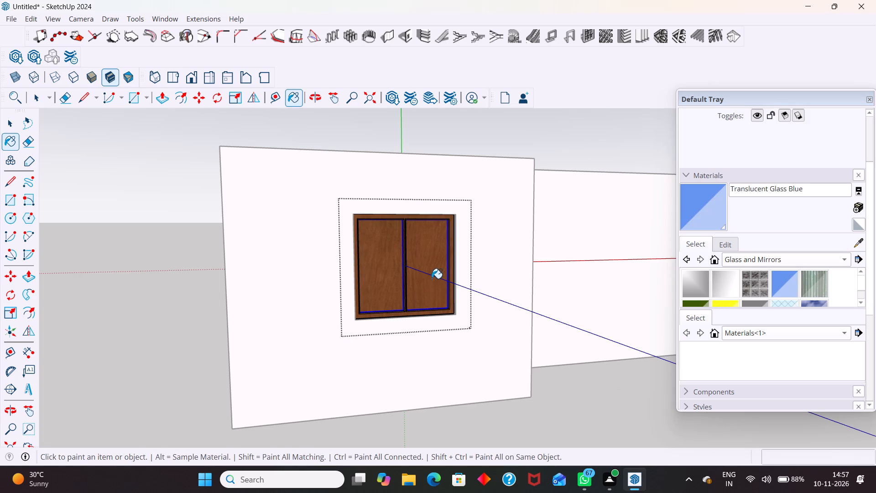
pyautogui.press('space')
pyautogui.scroll(-6, 334, 282)
pyautogui.click(181, 349)
# Erase the stray vertical edge beside the door on the inner wall of the small middle room.
pyautogui.moveTo(396, 333); pyautogui.dragTo(254, 416, button='middle')
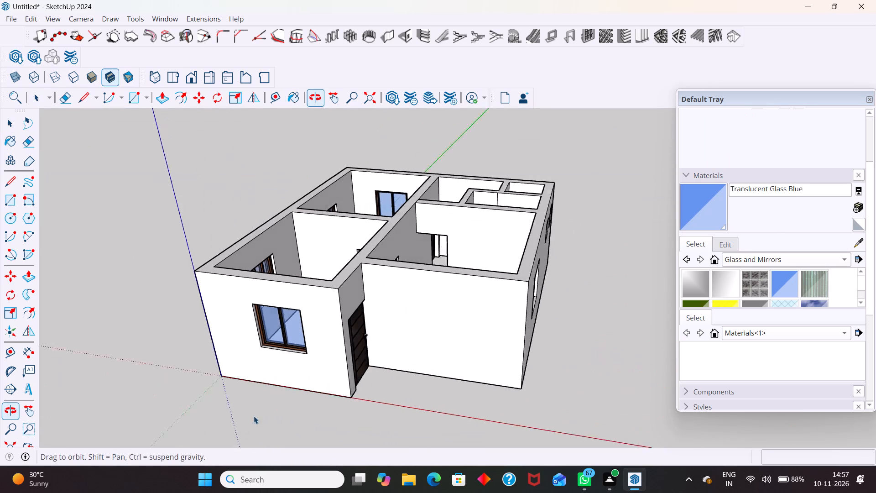
pyautogui.moveTo(254, 416); pyautogui.dragTo(264, 416, button='middle')
pyautogui.moveTo(431, 393); pyautogui.dragTo(326, 414, button='middle')
pyautogui.scroll(2, 343, 323)
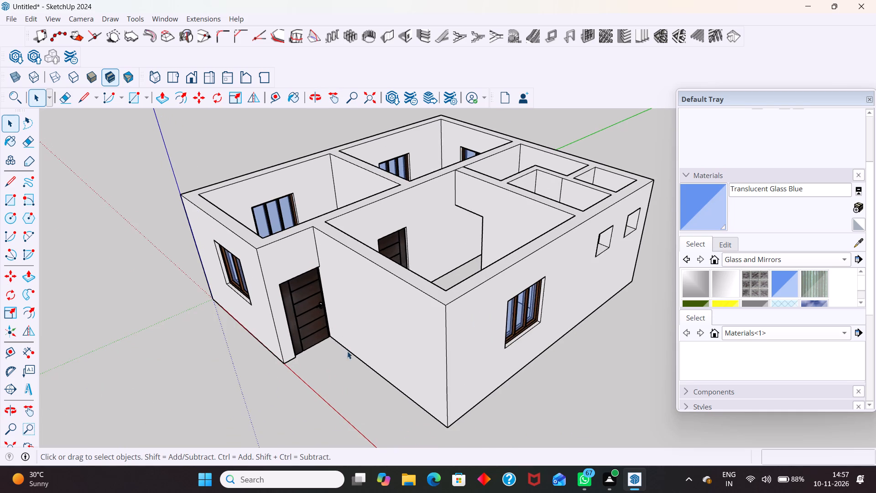
pyautogui.moveTo(347, 353); pyautogui.dragTo(320, 311, button='middle')
pyautogui.scroll(-2, 329, 307)
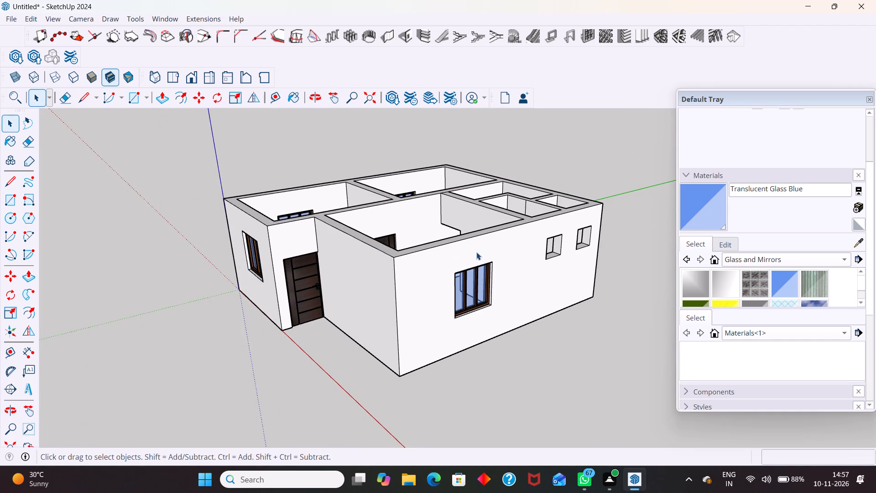
pyautogui.moveTo(499, 287); pyautogui.dragTo(337, 369, button='middle')
pyautogui.scroll(5, 487, 217)
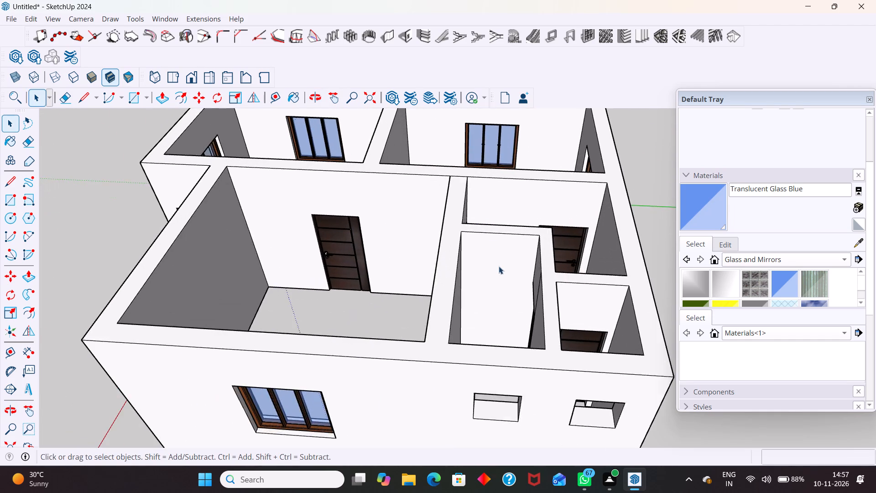
pyautogui.moveTo(504, 290); pyautogui.dragTo(531, 325, button='middle')
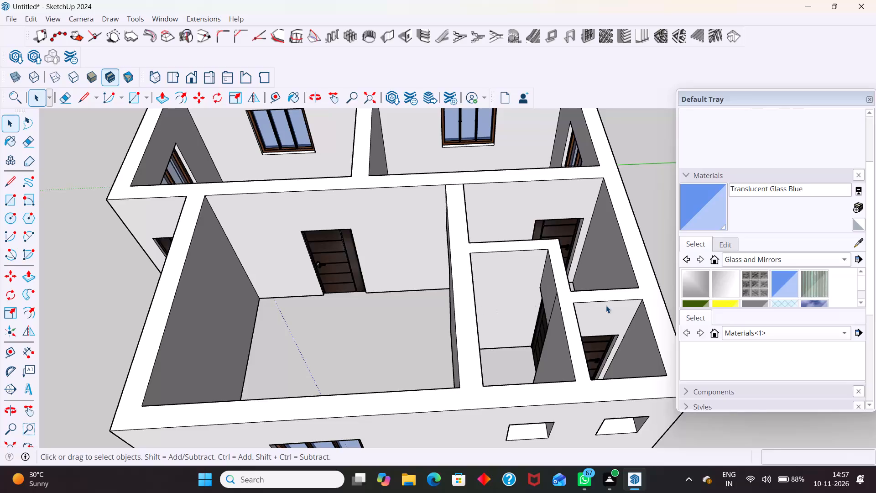
pyautogui.scroll(6, 606, 305)
pyautogui.moveTo(507, 337); pyautogui.dragTo(585, 323, button='middle')
pyautogui.press('e')
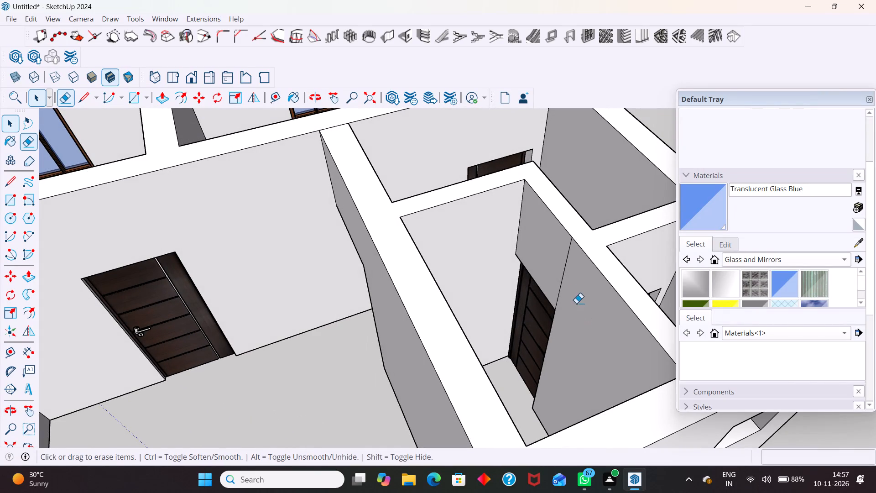
pyautogui.moveTo(571, 289); pyautogui.dragTo(558, 282)
pyautogui.press('space')
# Draw a rectangle upright across the first small window opening beside the three-panel window, corner to corner at mid-depth of the outer wall.
pyautogui.scroll(-6, 352, 282)
pyautogui.moveTo(485, 351); pyautogui.dragTo(405, 370, button='middle')
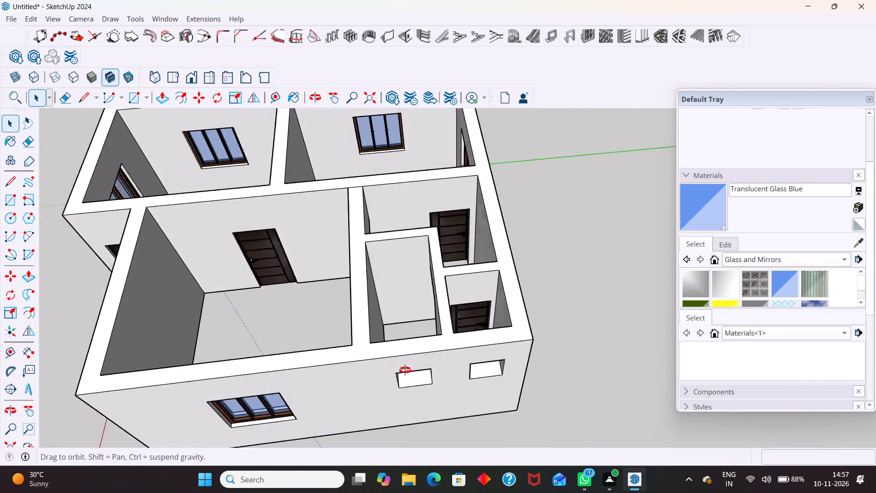
pyautogui.moveTo(405, 370); pyautogui.dragTo(263, 355, button='middle')
pyautogui.scroll(4, 391, 249)
pyautogui.moveTo(325, 383); pyautogui.dragTo(400, 285, button='middle')
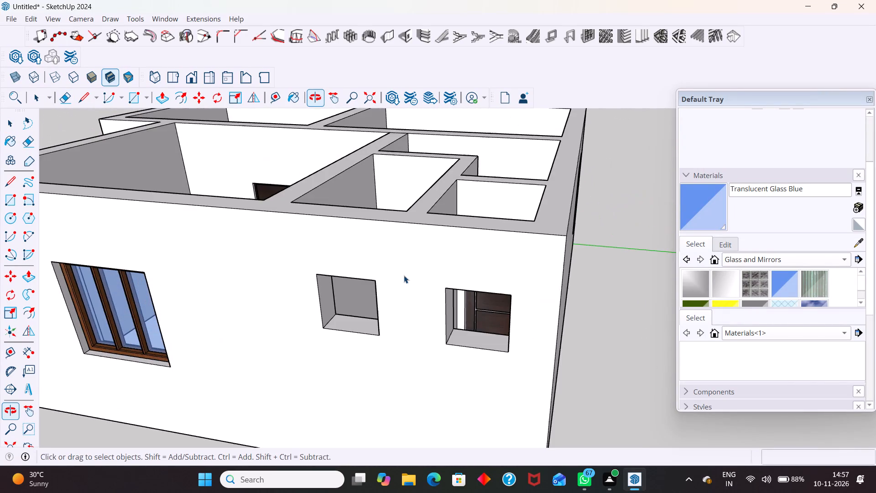
pyautogui.scroll(4, 371, 334)
pyautogui.moveTo(366, 324); pyautogui.dragTo(402, 279, button='middle')
pyautogui.scroll(5, 401, 244)
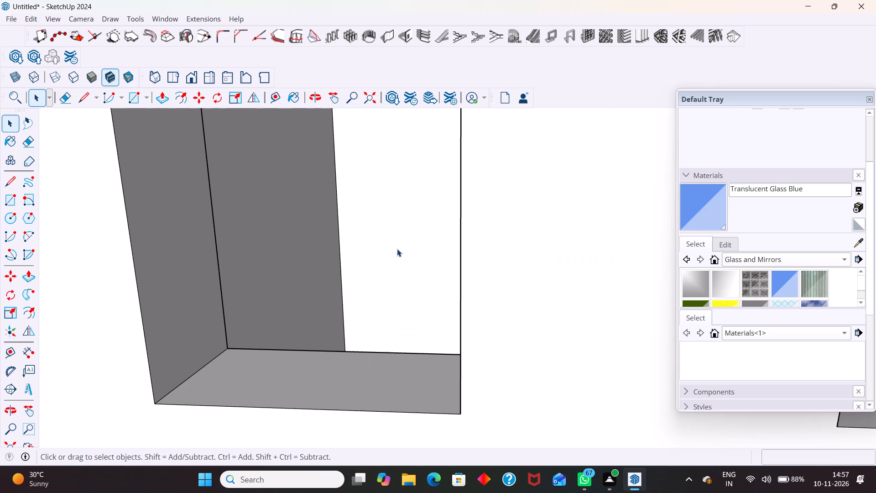
pyautogui.scroll(-7, 393, 293)
pyautogui.press('r')
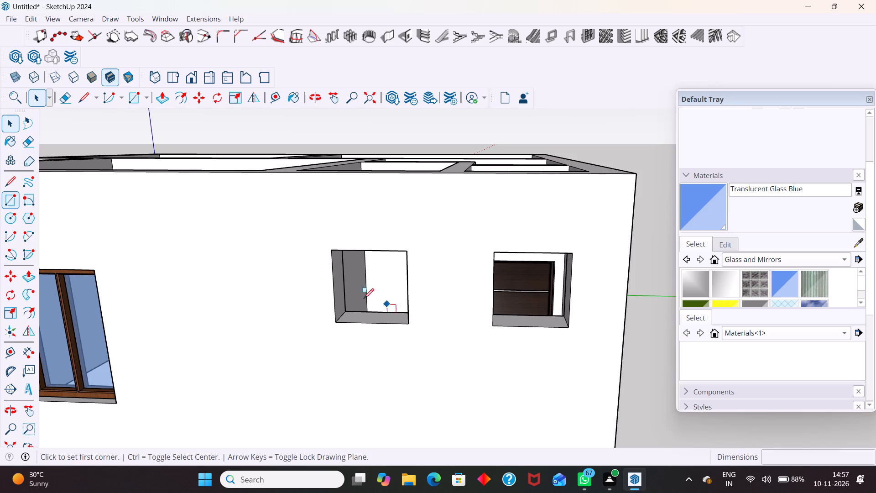
pyautogui.scroll(7, 362, 299)
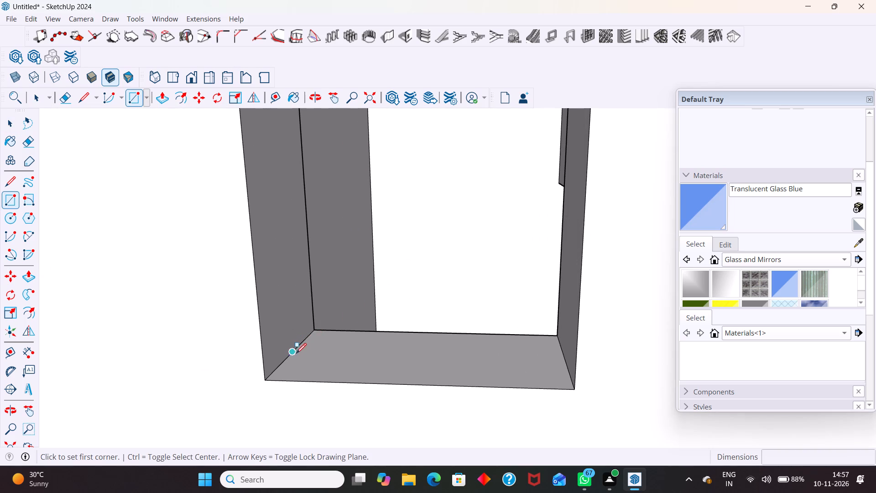
pyautogui.moveTo(291, 354); pyautogui.dragTo(306, 358)
pyautogui.scroll(-4, 474, 352)
pyautogui.scroll(-6, 507, 233)
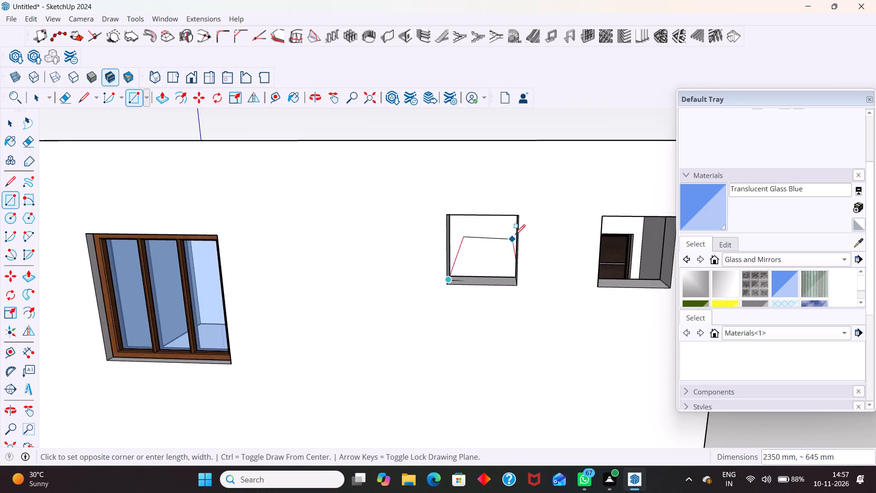
pyautogui.scroll(2, 516, 234)
pyautogui.moveTo(508, 225); pyautogui.dragTo(557, 229, button='middle')
pyautogui.scroll(-5, 552, 231)
pyautogui.scroll(4, 606, 226)
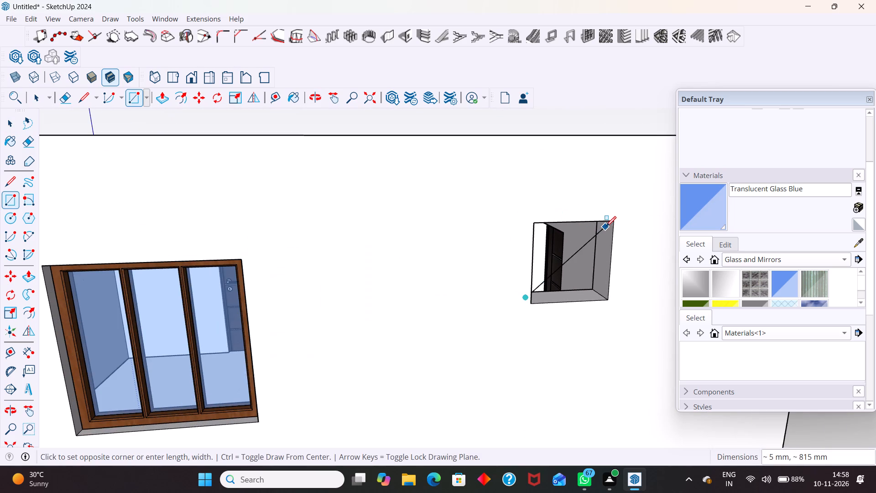
pyautogui.press('Left')
pyautogui.scroll(3, 594, 220)
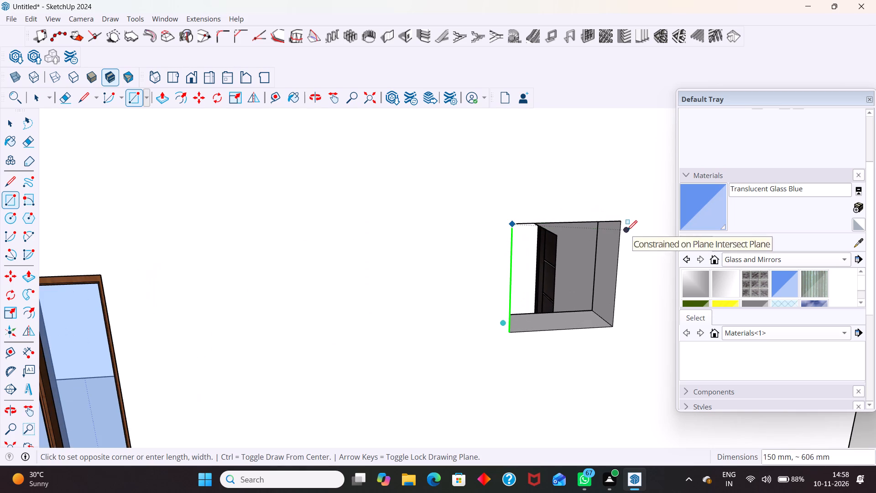
pyautogui.press('Right')
pyautogui.scroll(3, 605, 232)
pyautogui.moveTo(607, 219); pyautogui.dragTo(607, 182, button='middle')
pyautogui.moveTo(610, 200); pyautogui.dragTo(613, 180, button='middle')
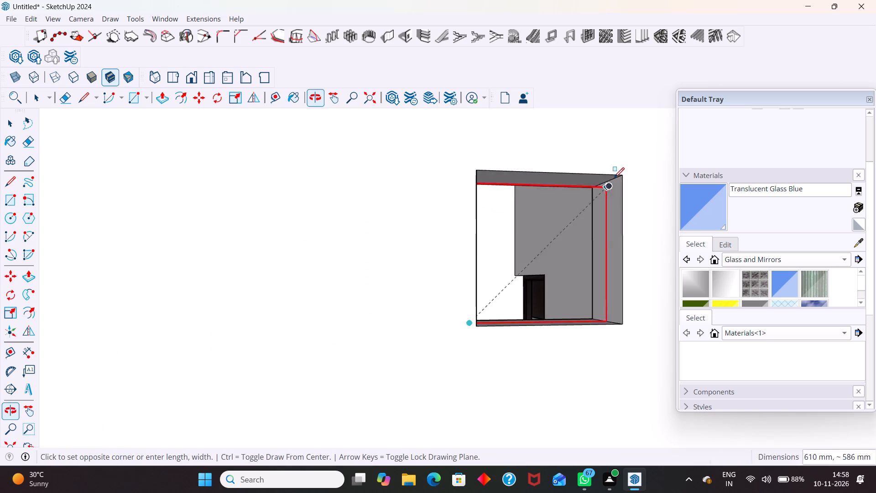
pyautogui.scroll(3, 614, 178)
pyautogui.click(604, 184)
pyautogui.press('space')
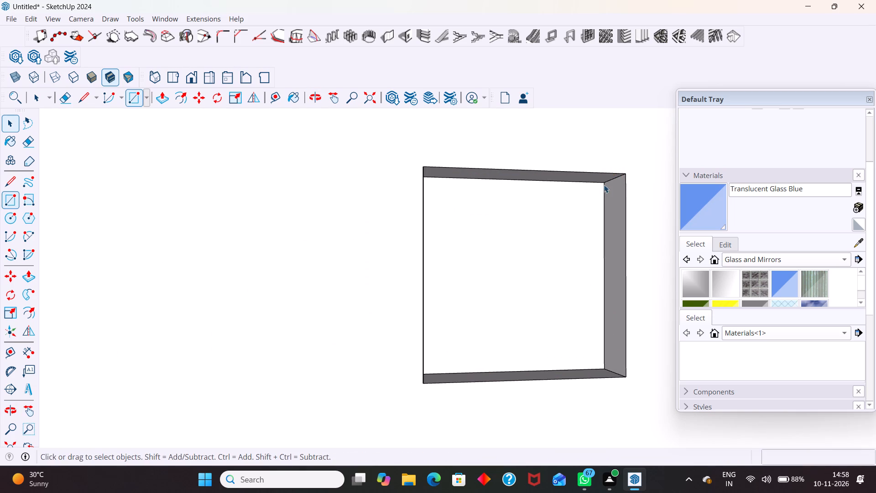
# Offset the new face's outline inward by 2" and delete the inner face so only the frame border remains.
pyautogui.click(536, 236)
pyautogui.press('f')
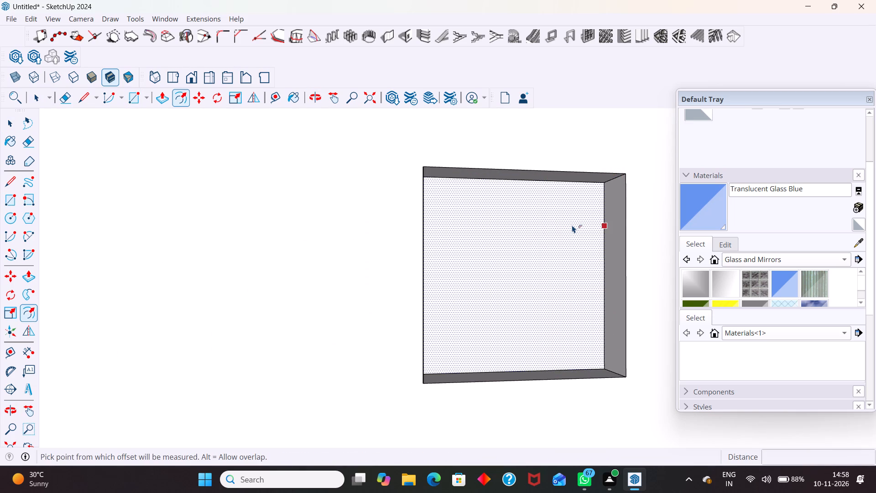
pyautogui.click(572, 225)
pyautogui.press('2')
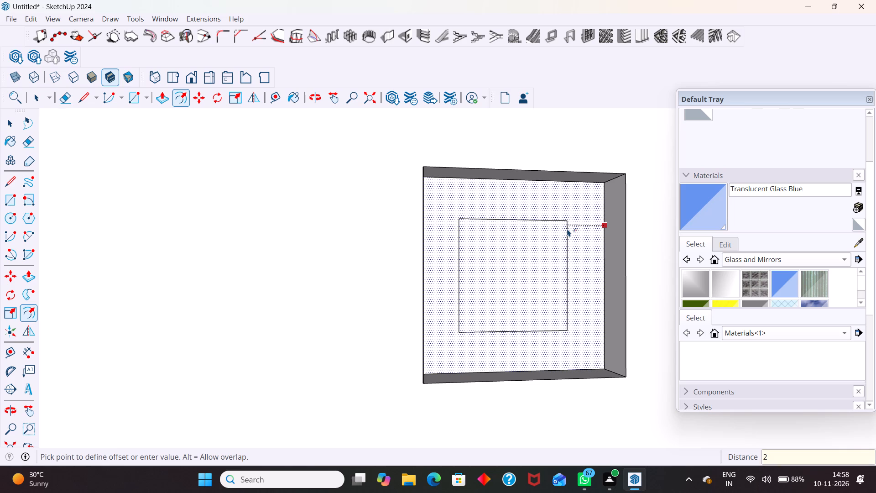
pyautogui.hotkey('shift', '"')
pyautogui.press('Return')
pyautogui.press('space')
pyautogui.click(532, 272)
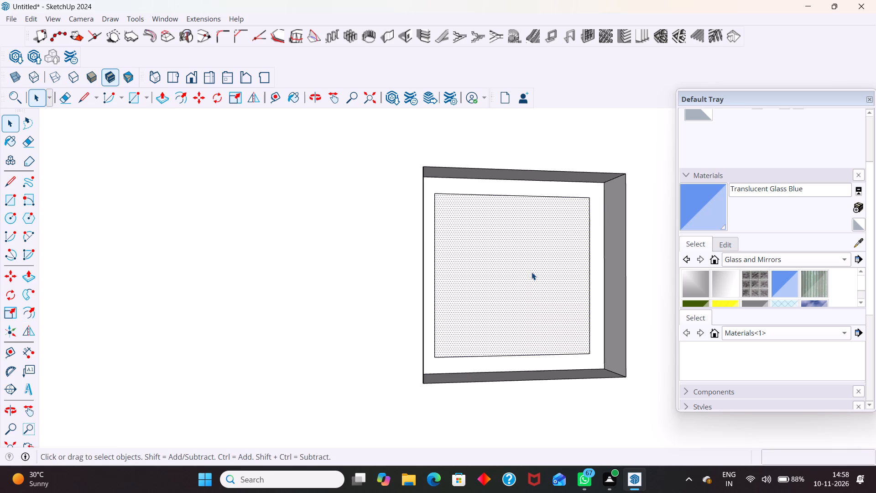
pyautogui.press('Delete')
# Group the frame border face together with its edges.
pyautogui.doubleClick(596, 242)
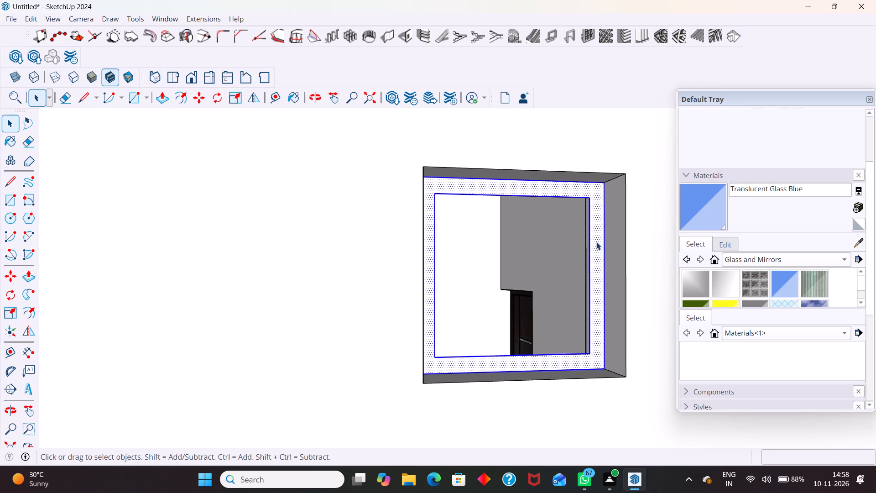
pyautogui.rightClick(596, 242)
pyautogui.click(633, 108)
# Open the small window frame group and push/pull its exterior-side face outward by 1.5".
pyautogui.moveTo(564, 314); pyautogui.dragTo(566, 334, button='middle')
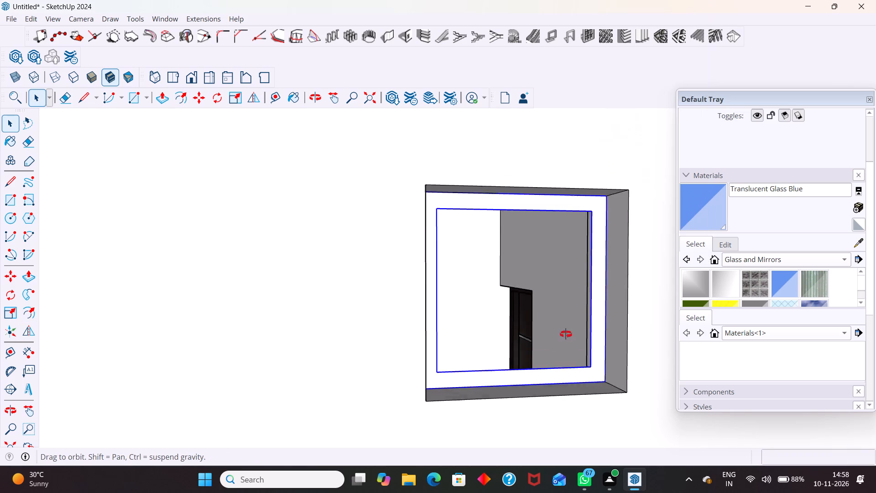
pyautogui.moveTo(566, 334); pyautogui.dragTo(484, 377, button='middle')
pyautogui.scroll(-4, 429, 279)
pyautogui.scroll(4, 383, 407)
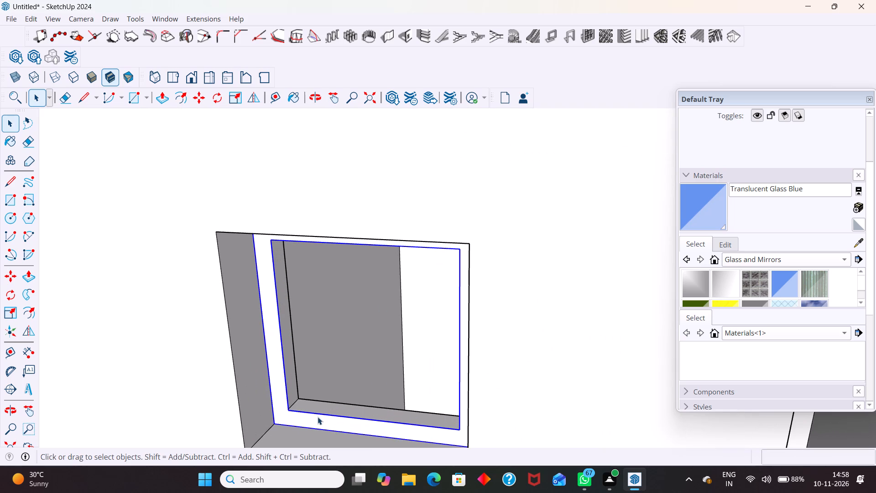
pyautogui.scroll(2, 304, 417)
pyautogui.click(305, 418)
pyautogui.tripleClick(307, 425)
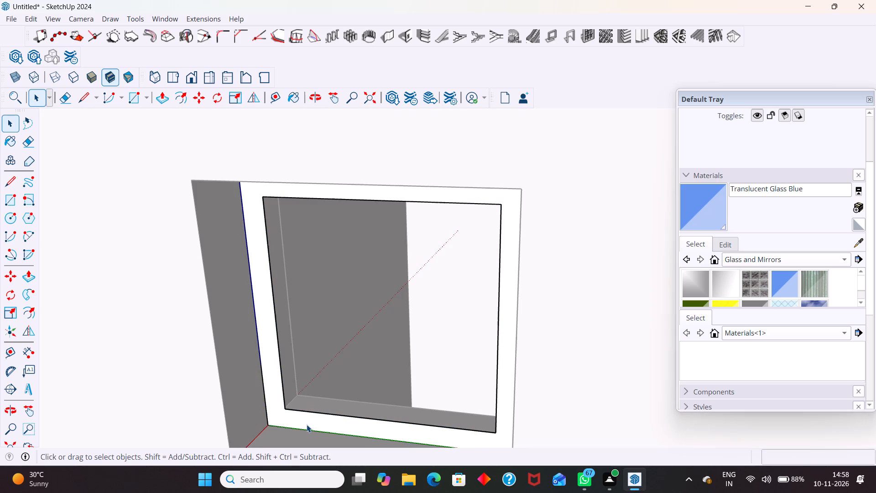
pyautogui.press('p')
pyautogui.click(308, 423)
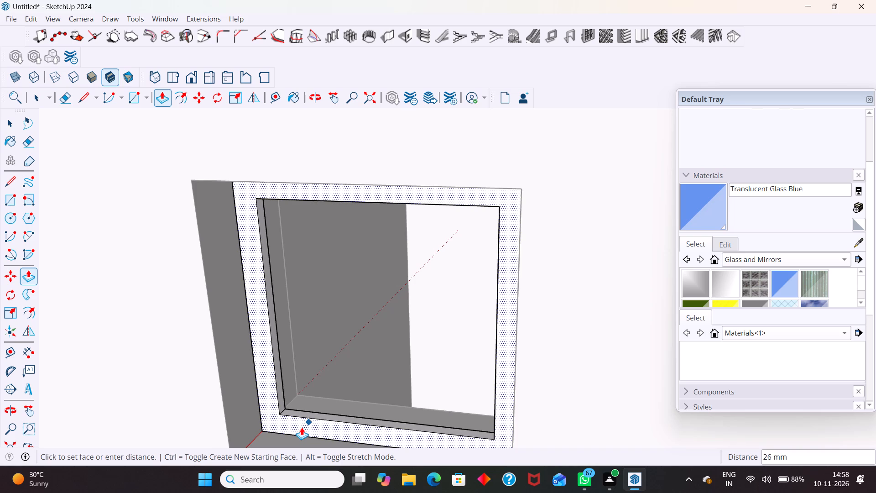
pyautogui.write('1.')
pyautogui.press('5')
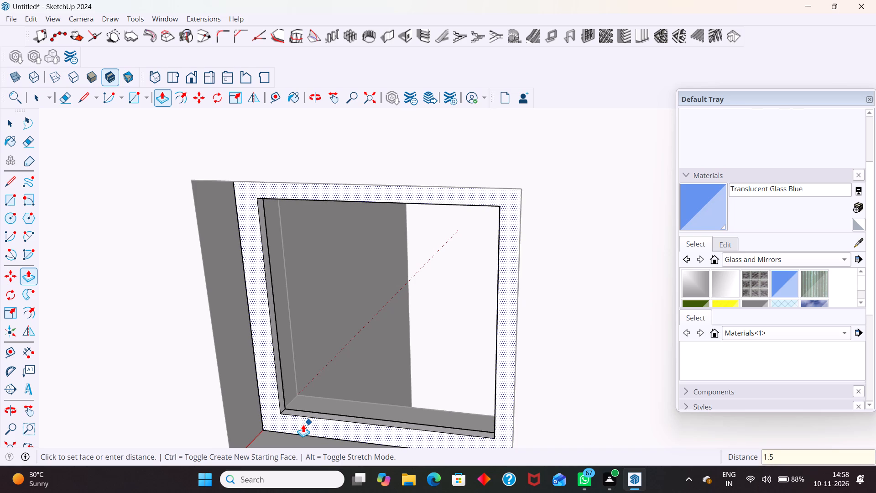
pyautogui.hotkey('shift', '"')
pyautogui.press('Return')
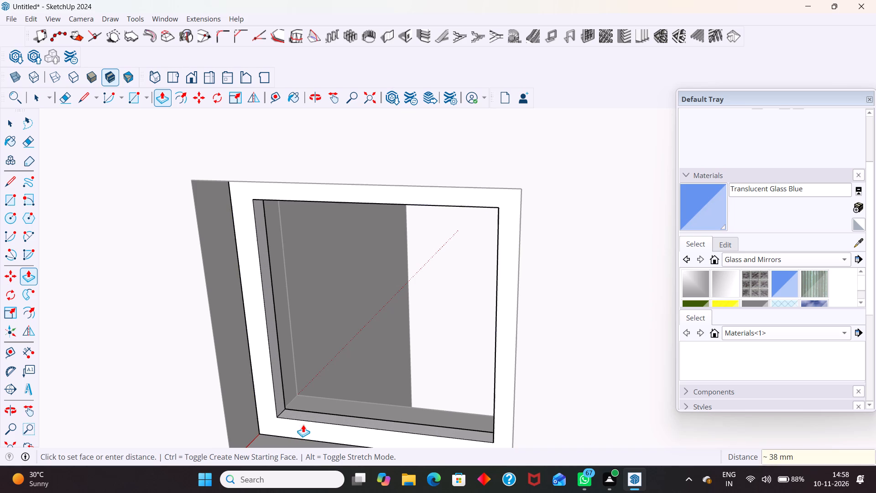
# Extrude the frame's room-side face by 1.5" towards the interior of the small room.
pyautogui.scroll(-19, 247, 337)
pyautogui.moveTo(457, 343); pyautogui.dragTo(252, 436, button='middle')
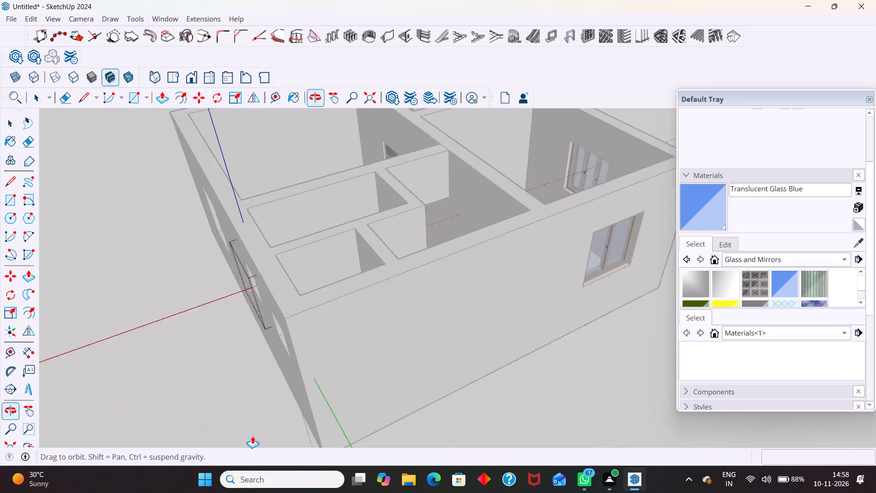
pyautogui.moveTo(252, 436); pyautogui.dragTo(260, 436, button='middle')
pyautogui.scroll(5, 341, 212)
pyautogui.moveTo(375, 361); pyautogui.dragTo(256, 456, button='middle')
pyautogui.scroll(7, 288, 185)
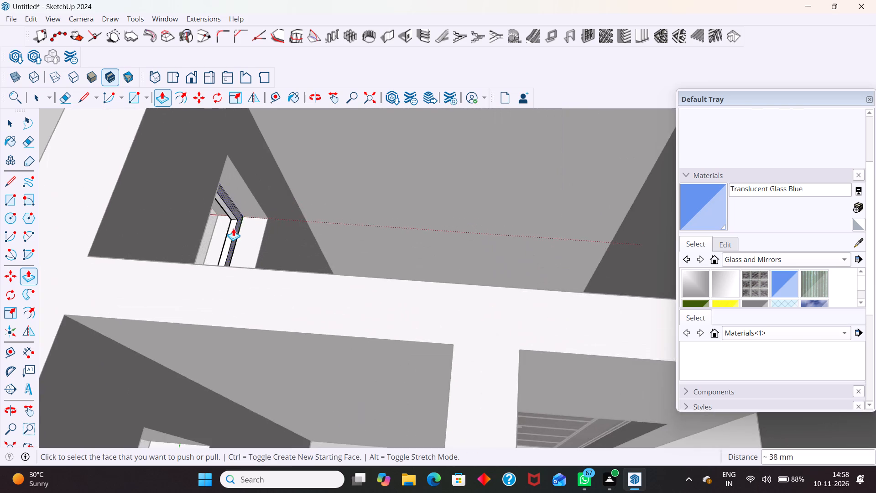
pyautogui.scroll(7, 233, 228)
pyautogui.click(229, 181)
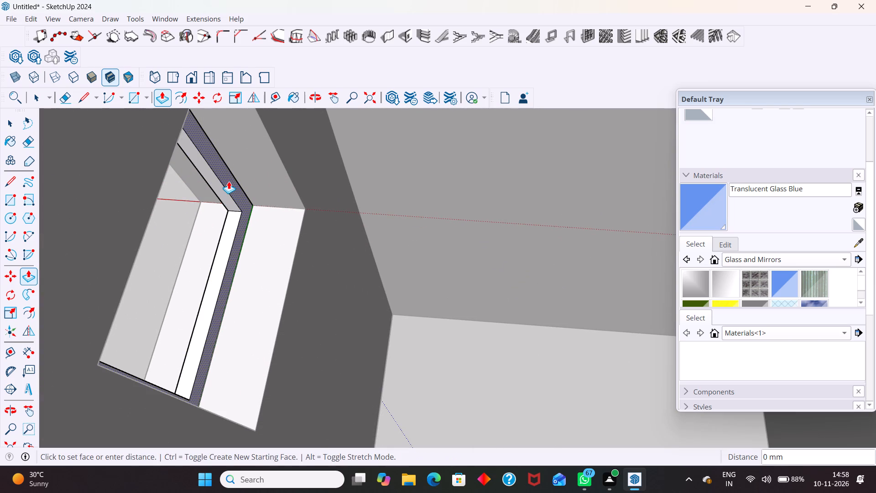
pyautogui.write('1.')
pyautogui.press('5')
pyautogui.hotkey('shift', '"')
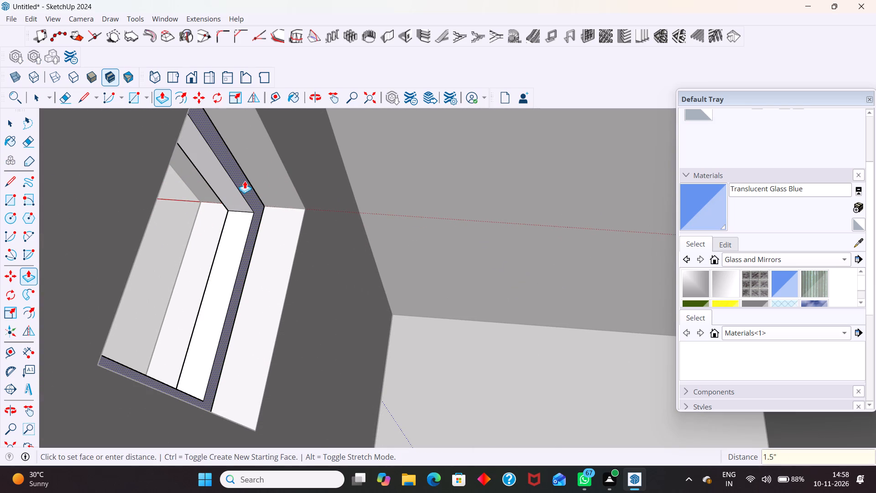
pyautogui.press('Return')
pyautogui.press('space')
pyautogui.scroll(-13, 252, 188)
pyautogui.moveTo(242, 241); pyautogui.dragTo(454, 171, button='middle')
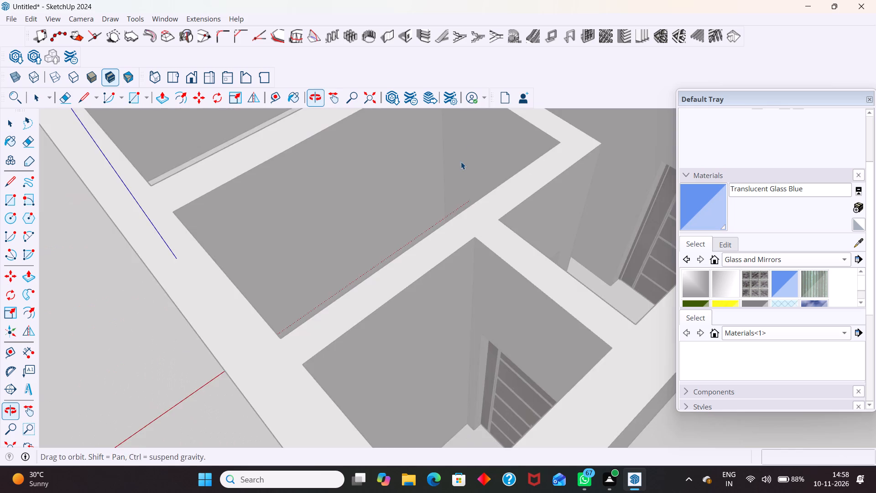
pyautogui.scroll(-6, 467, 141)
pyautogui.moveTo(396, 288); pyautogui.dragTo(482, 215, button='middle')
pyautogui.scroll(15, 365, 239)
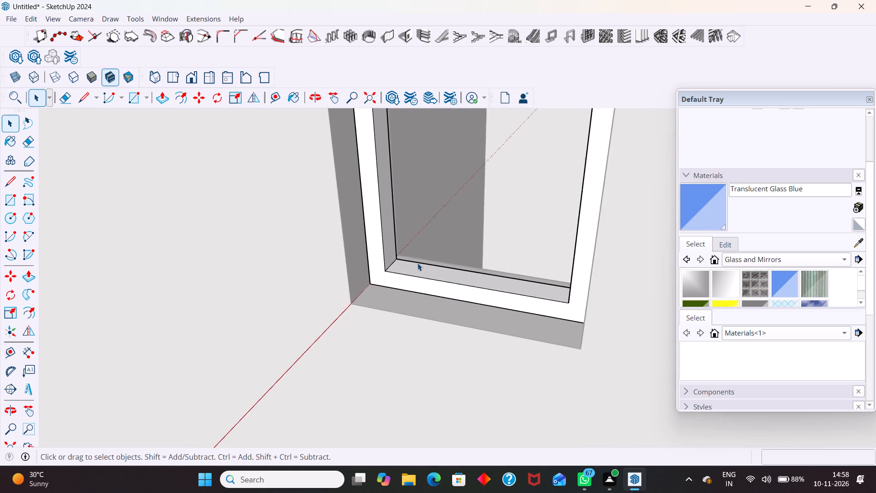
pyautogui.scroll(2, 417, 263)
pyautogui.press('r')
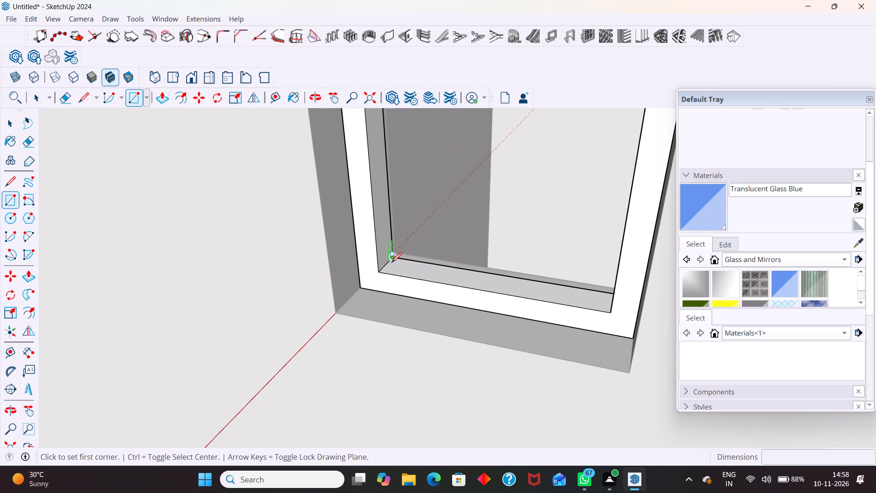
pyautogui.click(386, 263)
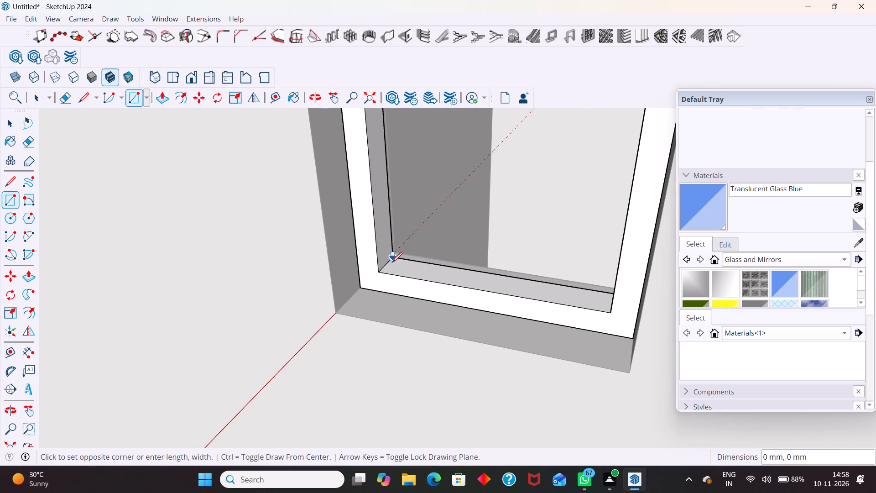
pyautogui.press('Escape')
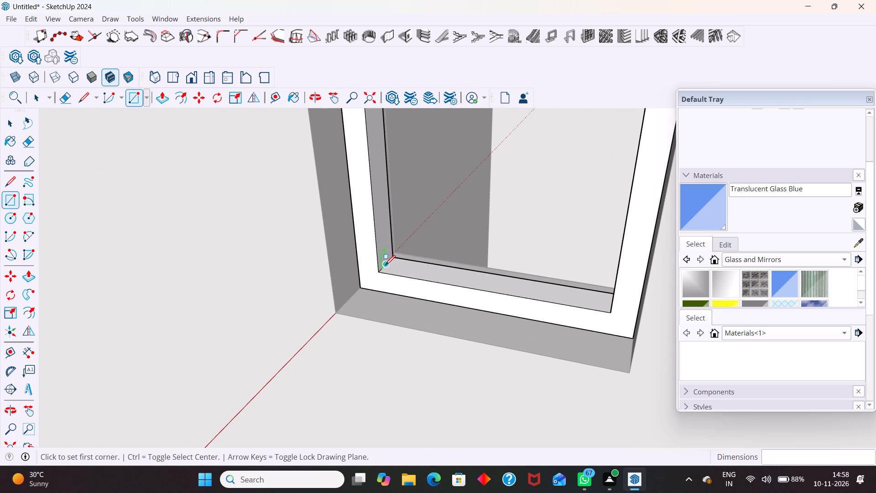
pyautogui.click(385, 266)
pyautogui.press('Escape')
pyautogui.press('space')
# Draw an upright rectangle of about 508 x 508 mm filling the small frame's inner opening, between midpoints of its opposite corner depth edges.
pyautogui.press('r')
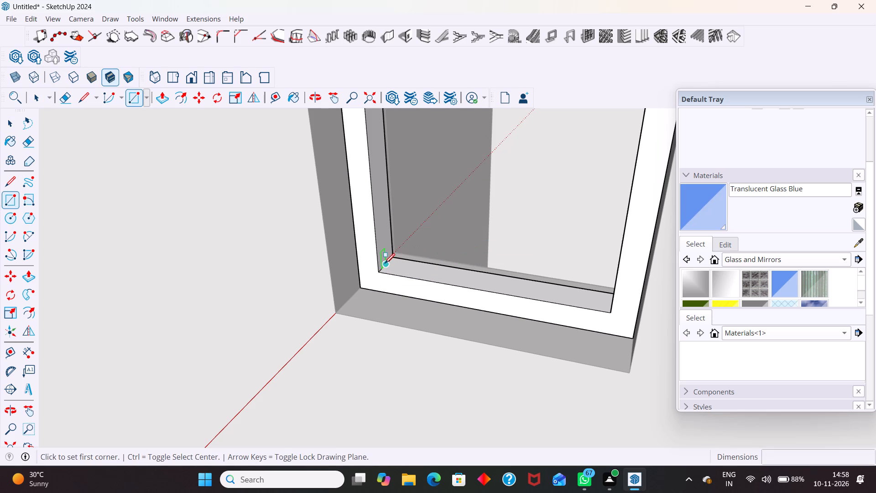
pyautogui.click(385, 265)
pyautogui.scroll(-5, 490, 267)
pyautogui.press('Right')
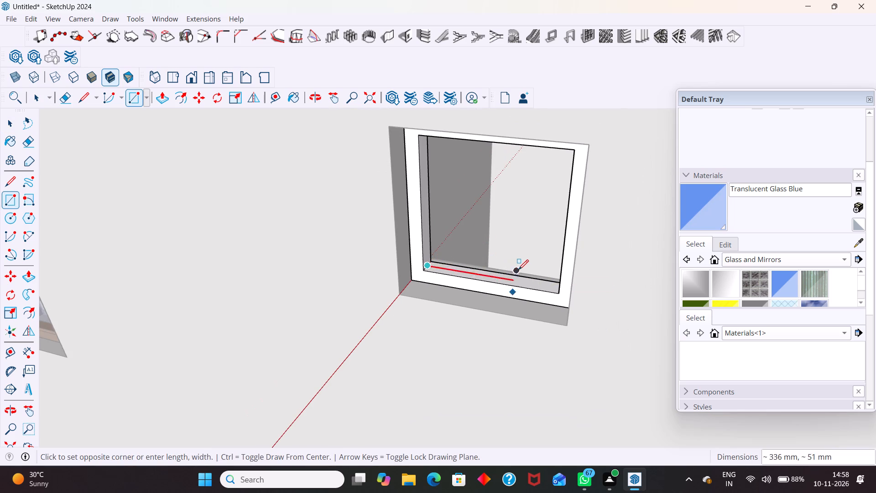
pyautogui.scroll(-5, 508, 206)
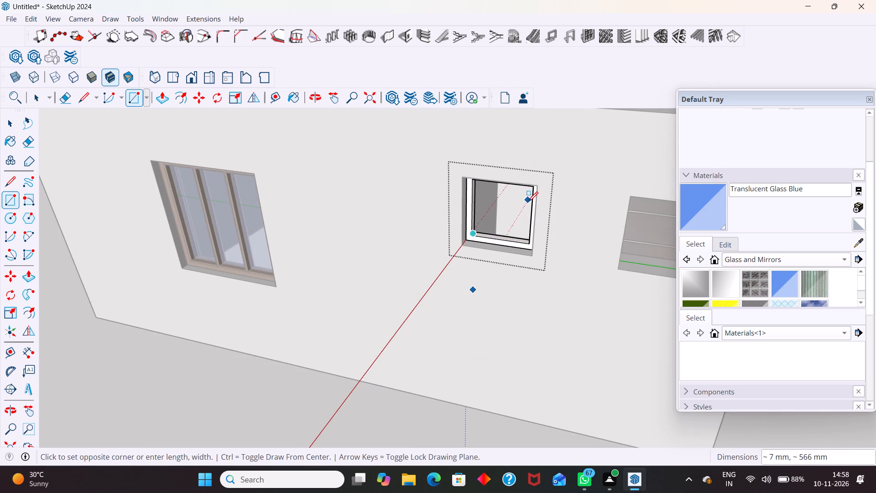
pyautogui.moveTo(535, 203); pyautogui.dragTo(583, 172, button='middle')
pyautogui.scroll(5, 572, 127)
pyautogui.scroll(-5, 542, 187)
pyautogui.moveTo(544, 195); pyautogui.dragTo(567, 136, button='middle')
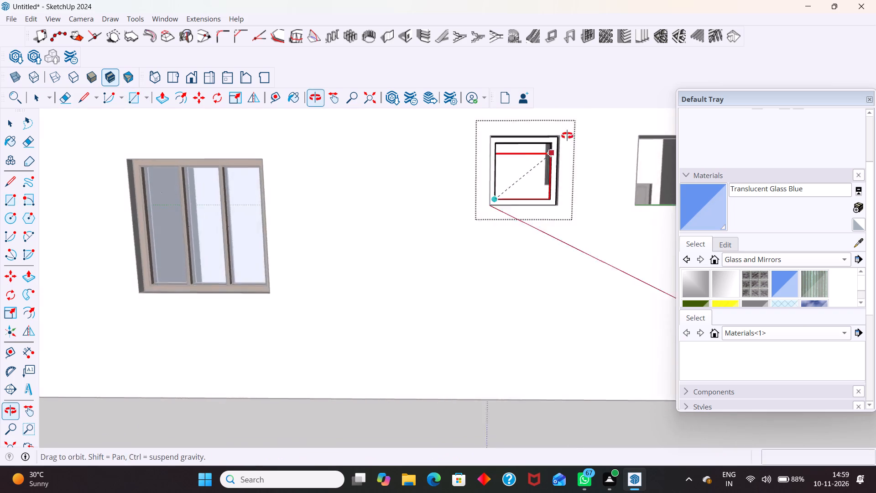
pyautogui.moveTo(567, 136); pyautogui.dragTo(568, 131, button='middle')
pyautogui.scroll(16, 552, 128)
pyautogui.scroll(-9, 523, 235)
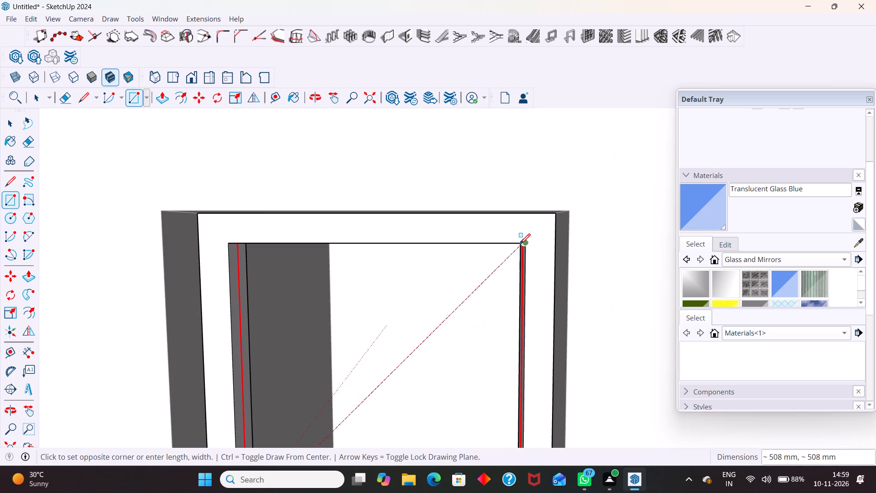
pyautogui.moveTo(526, 233); pyautogui.dragTo(571, 148, button='middle')
pyautogui.scroll(4, 508, 270)
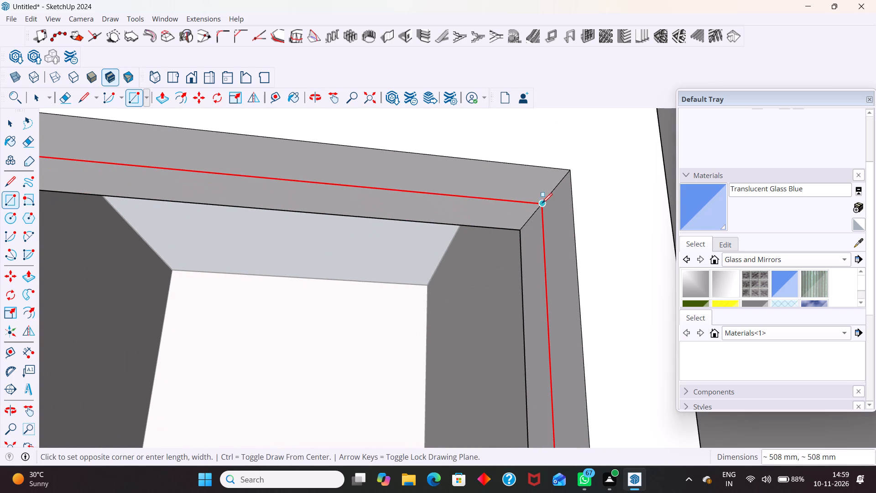
pyautogui.click(542, 203)
# Create horizontal louvres on the new face with depth 3", thickness 5 mm and spacing 2.5", located in the middle of the face.
pyautogui.press('space')
pyautogui.scroll(-12, 480, 208)
pyautogui.click(425, 309)
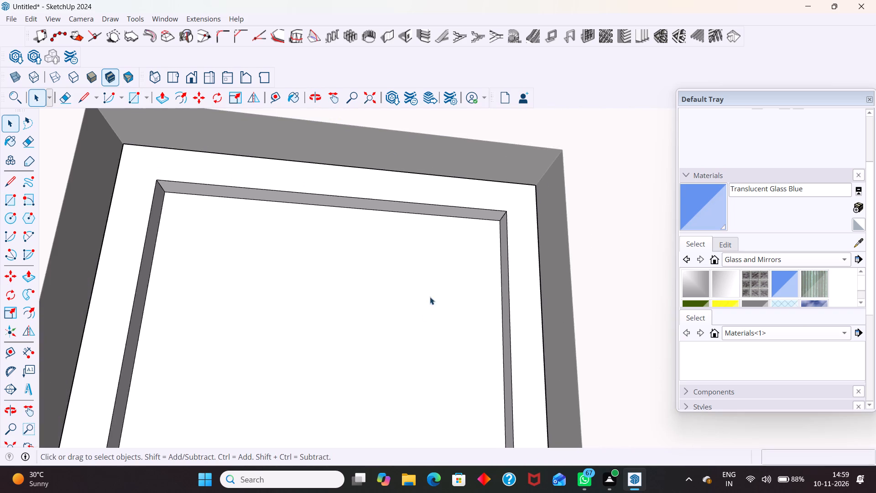
pyautogui.scroll(-6, 509, 183)
pyautogui.moveTo(523, 256); pyautogui.dragTo(503, 301, button='middle')
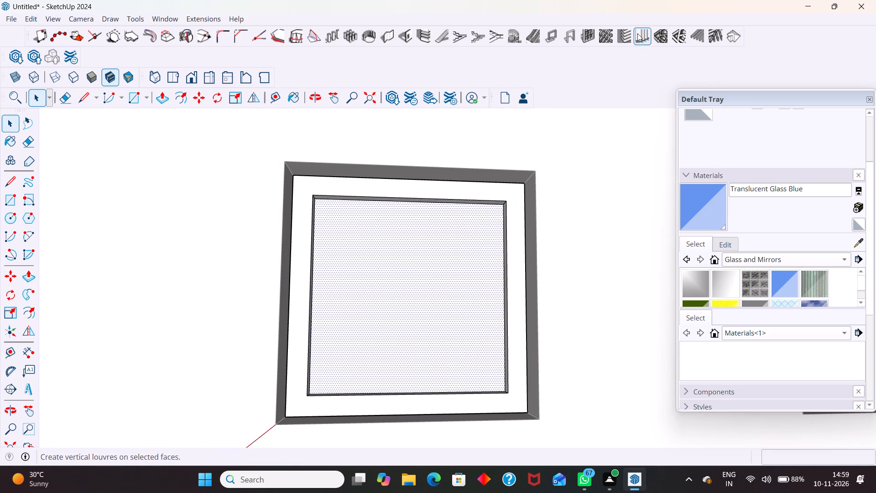
pyautogui.click(628, 40)
pyautogui.click(200, 193)
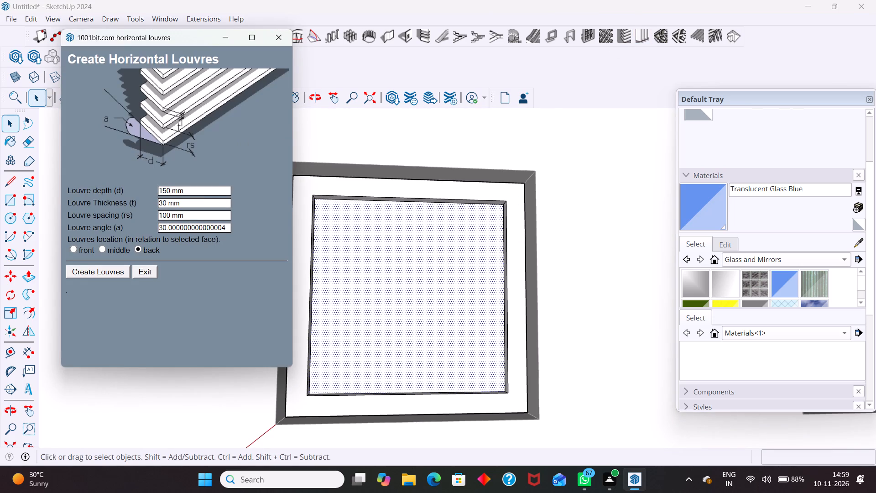
pyautogui.press('BackSpace')
pyautogui.write('3"')
pyautogui.click(209, 206)
pyautogui.press('BackSpace')
pyautogui.press('5')
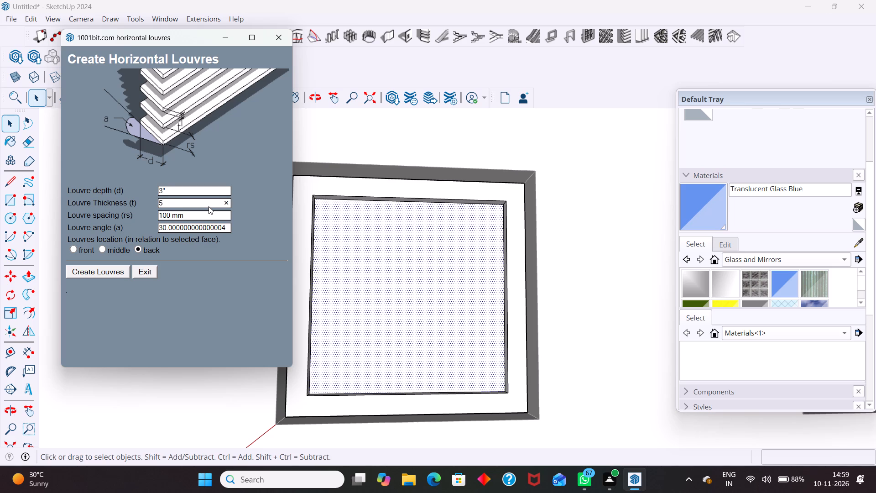
pyautogui.write('MM')
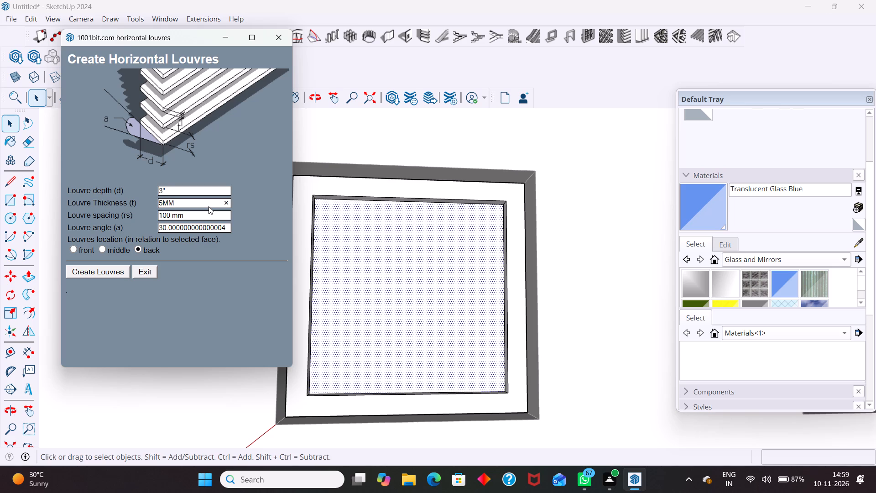
pyautogui.click(209, 212)
pyautogui.press('BackSpace')
pyautogui.write('2.5"')
pyautogui.click(101, 248)
pyautogui.click(104, 272)
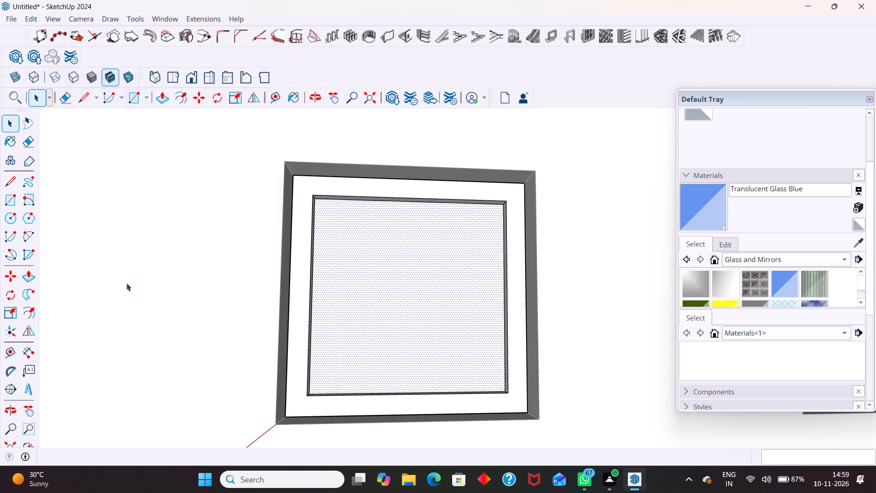
pyautogui.click(363, 284)
# Examine the louvred small window from outside the house and close the frame group.
pyautogui.scroll(-5, 327, 234)
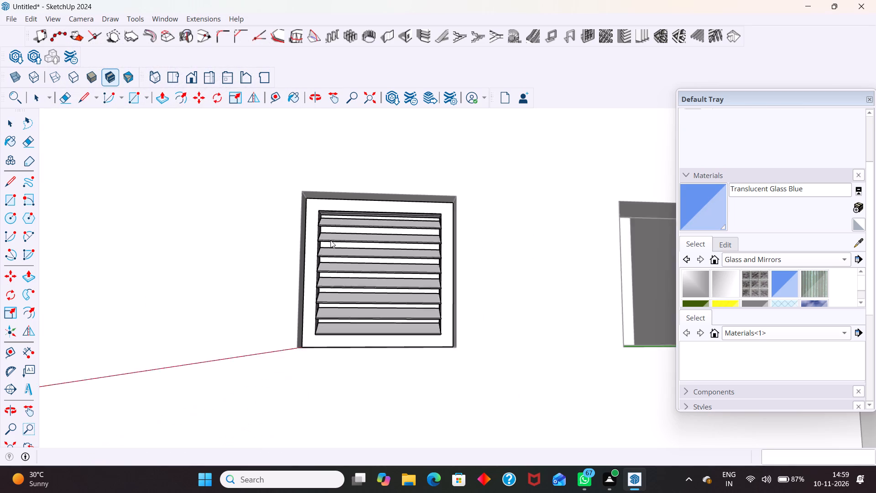
pyautogui.scroll(-1, 330, 240)
pyautogui.moveTo(386, 271); pyautogui.dragTo(388, 325, button='middle')
pyautogui.scroll(-6, 370, 223)
pyautogui.scroll(5, 423, 329)
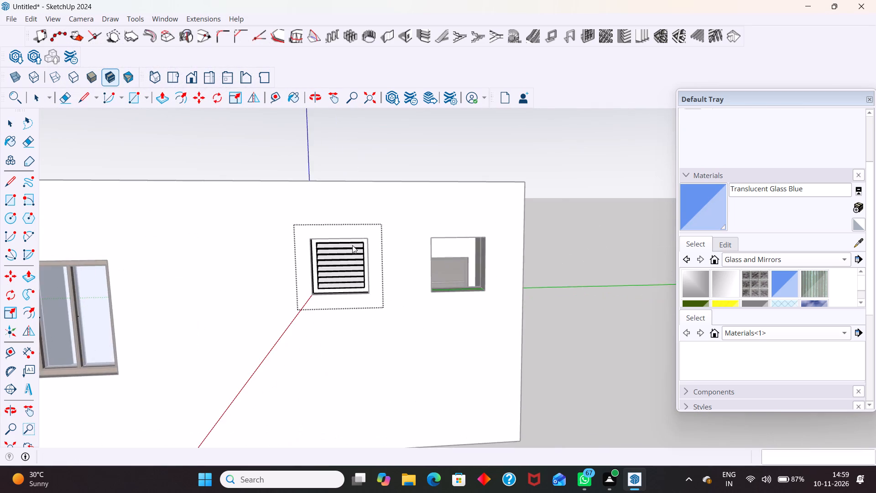
pyautogui.scroll(17, 351, 241)
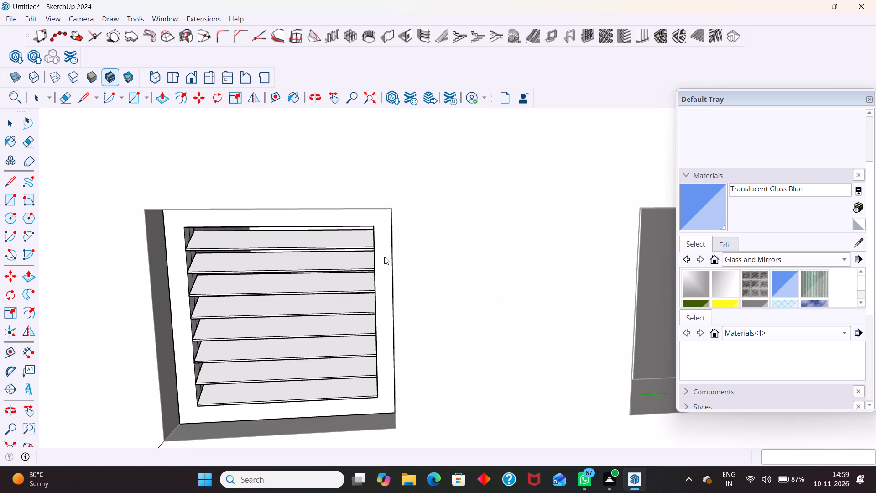
pyautogui.click(384, 257)
pyautogui.click(382, 257)
pyautogui.scroll(-6, 393, 225)
pyautogui.scroll(-6, 531, 291)
pyautogui.click(511, 156)
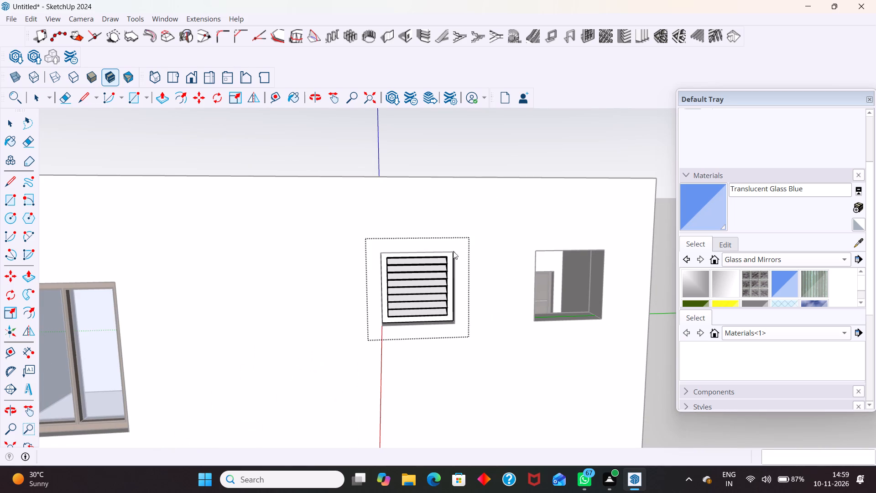
pyautogui.click(511, 169)
pyautogui.scroll(-6, 491, 190)
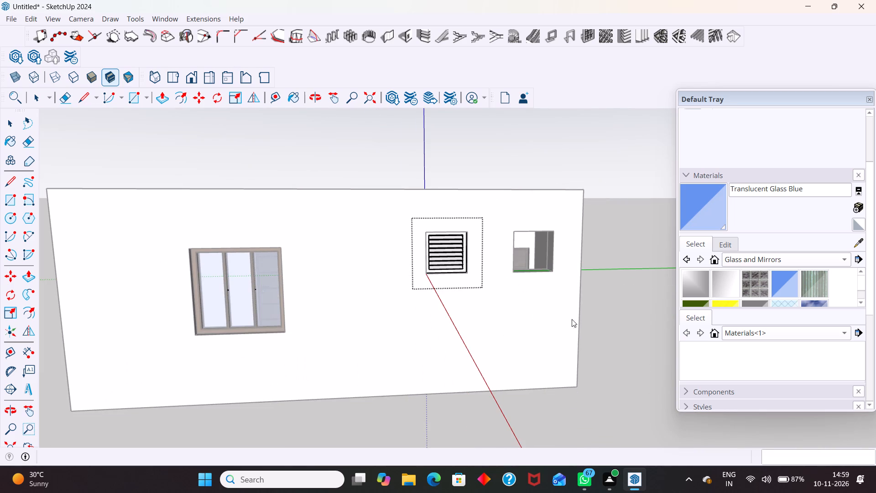
pyautogui.doubleClick(639, 301)
pyautogui.press('space')
pyautogui.scroll(-5, 476, 284)
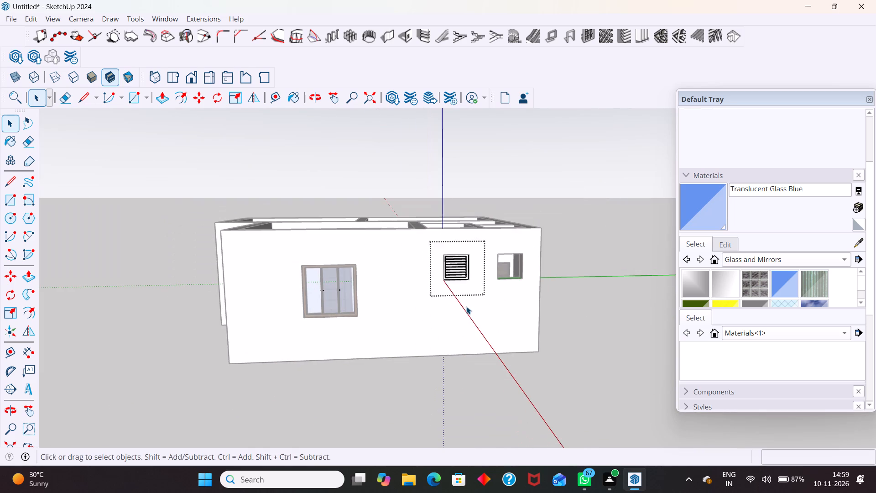
pyautogui.click(607, 361)
# Paint the frame of the louvred small window with 0137_Black from the Colors-Named material collection.
pyautogui.scroll(14, 466, 275)
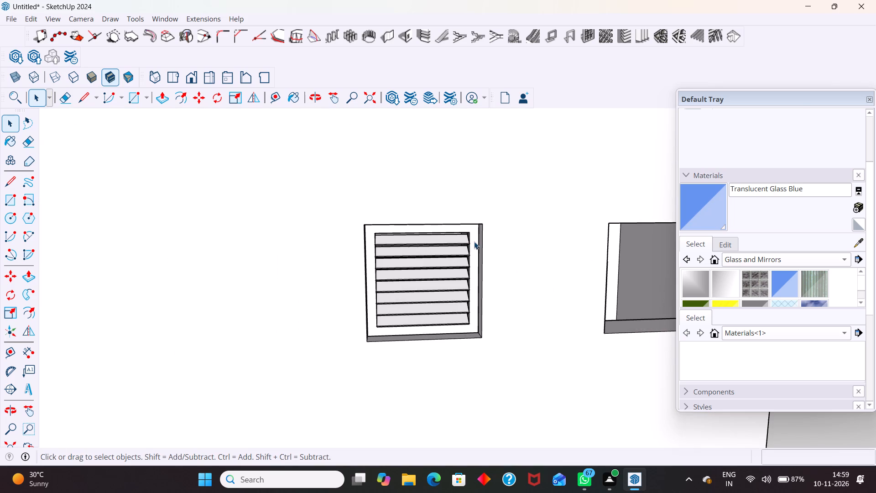
pyautogui.click(474, 241)
pyautogui.scroll(5, 474, 241)
pyautogui.tripleClick(474, 241)
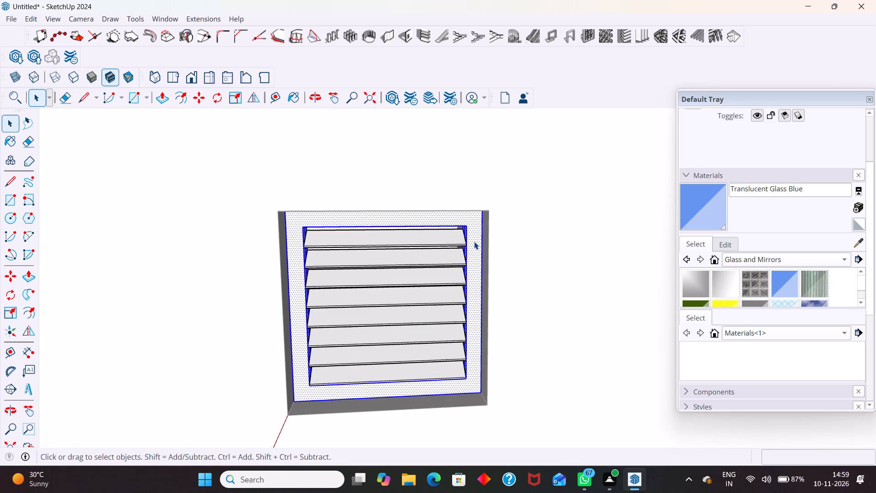
pyautogui.click(763, 260)
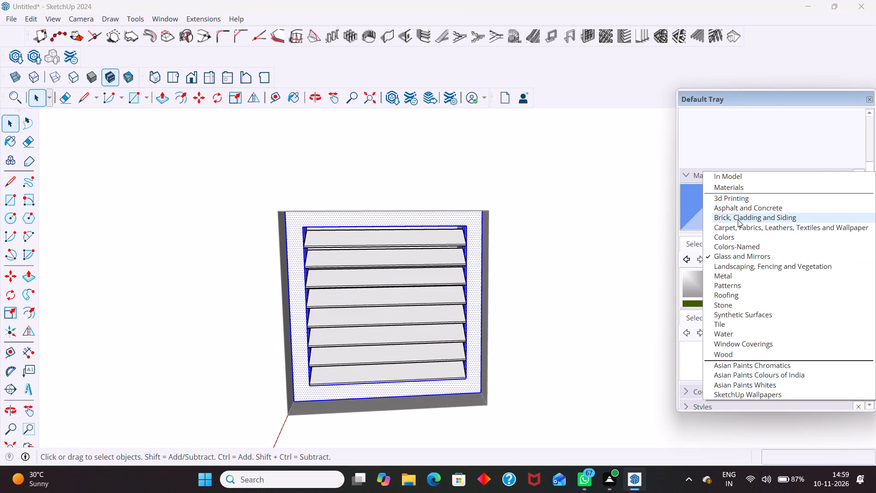
pyautogui.click(751, 245)
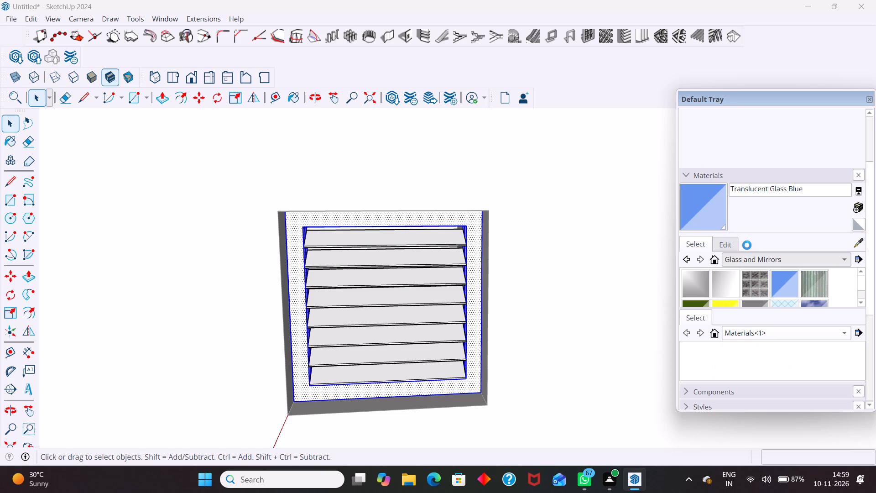
pyautogui.scroll(-10, 746, 247)
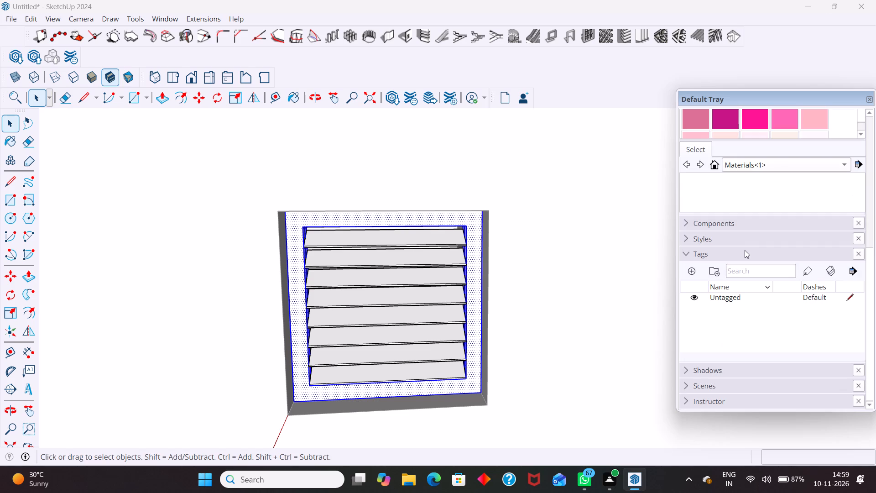
pyautogui.scroll(-4, 748, 214)
pyautogui.scroll(6, 737, 183)
pyautogui.scroll(8, 751, 120)
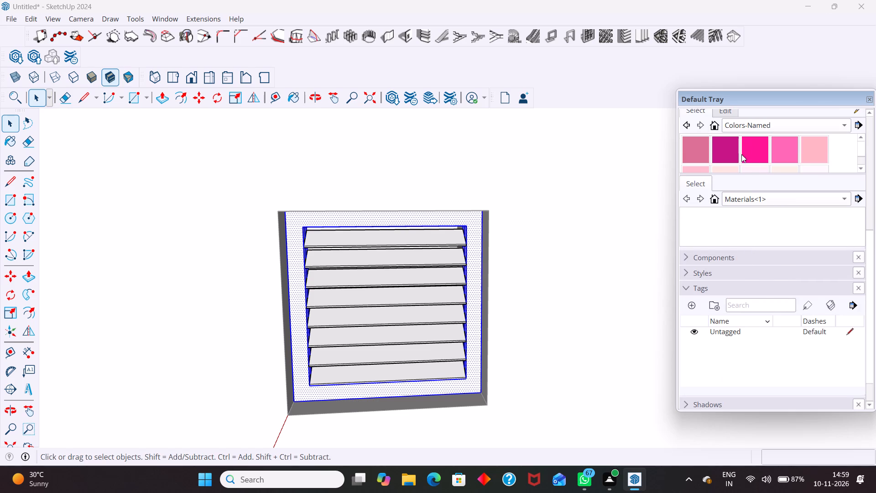
pyautogui.scroll(6, 745, 160)
pyautogui.scroll(-5, 763, 160)
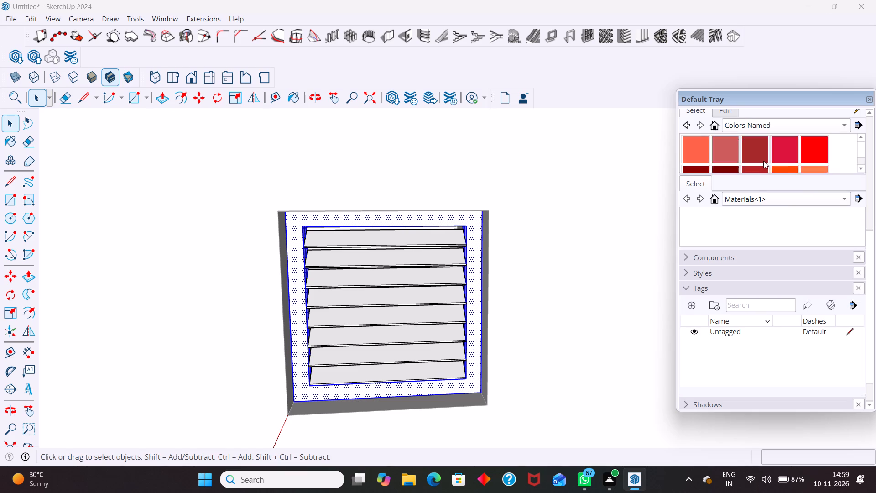
pyautogui.scroll(-10, 763, 160)
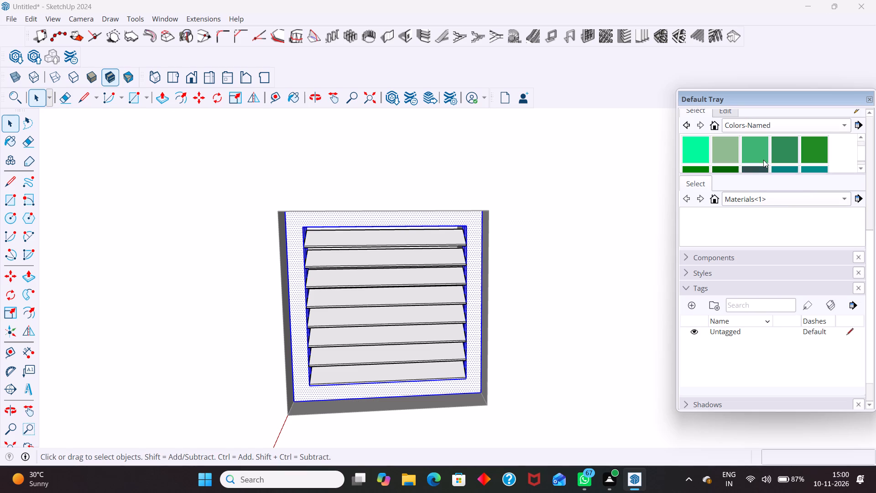
pyautogui.scroll(-19, 763, 160)
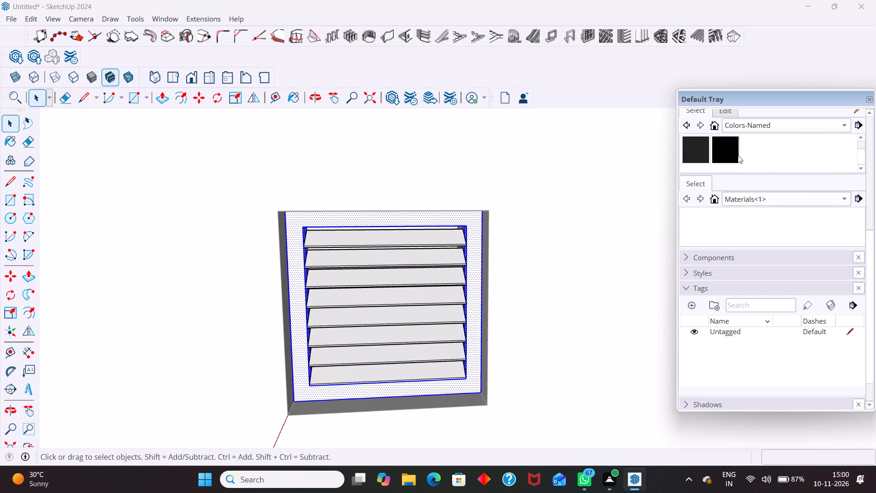
pyautogui.click(730, 152)
pyautogui.scroll(5, 463, 241)
pyautogui.click(475, 231)
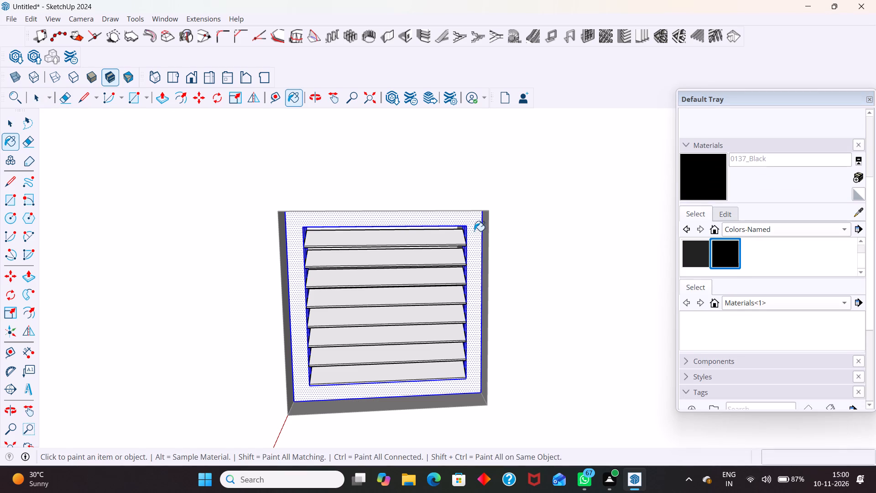
pyautogui.press('space')
pyautogui.click(579, 232)
# Save the model in the Documents folder as 2BHK 3D HOUSE.
pyautogui.scroll(-3, 459, 275)
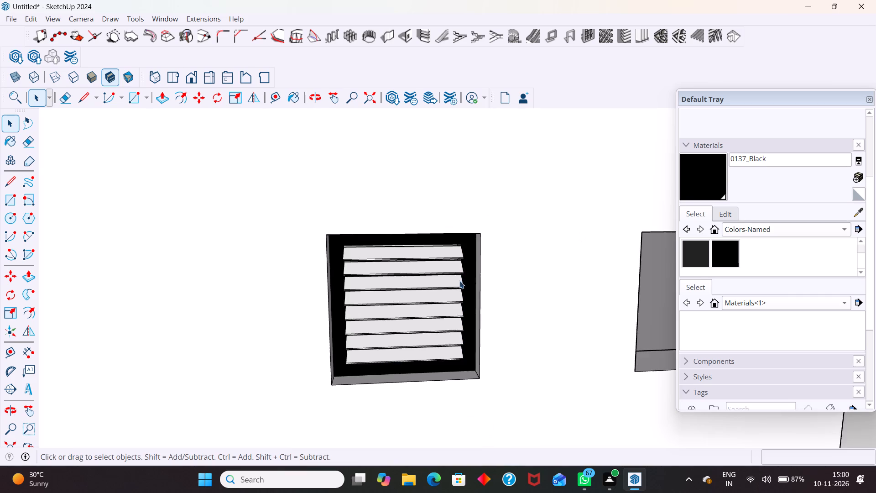
pyautogui.scroll(-20, 459, 281)
pyautogui.moveTo(488, 306); pyautogui.dragTo(437, 400, button='middle')
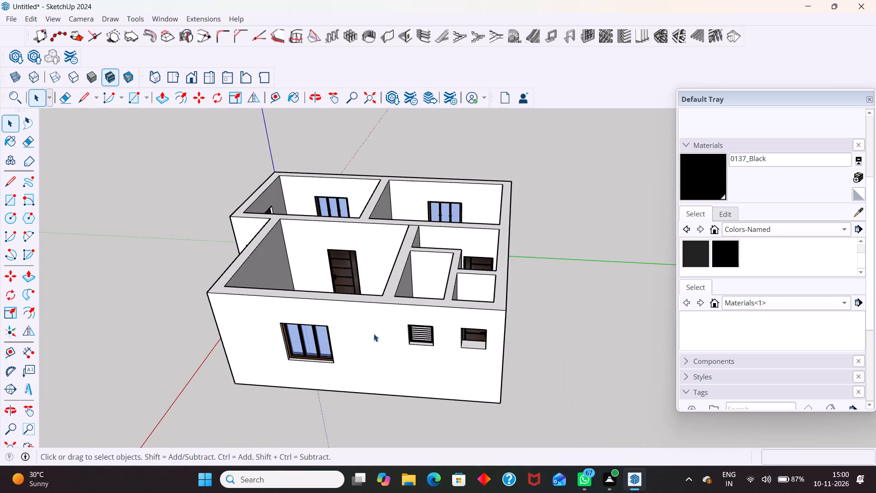
pyautogui.scroll(-5, 421, 277)
pyautogui.moveTo(372, 313); pyautogui.dragTo(407, 321, button='middle')
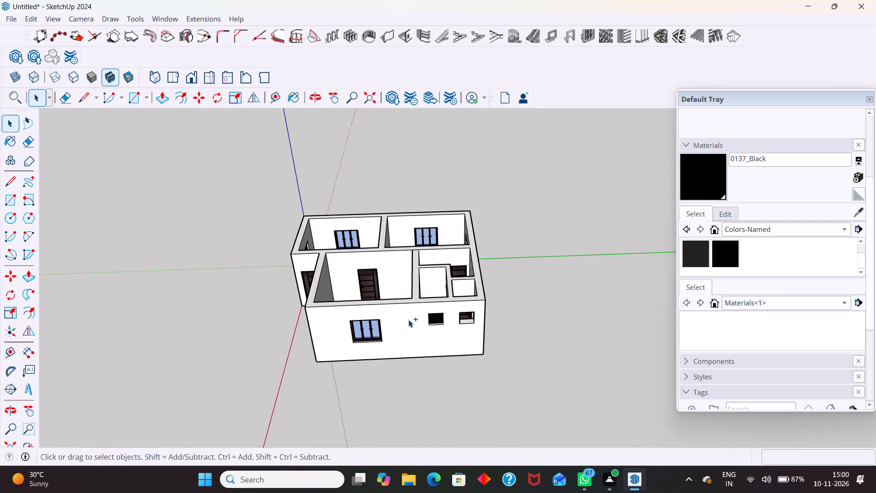
pyautogui.hotkey('ctrl', 's')
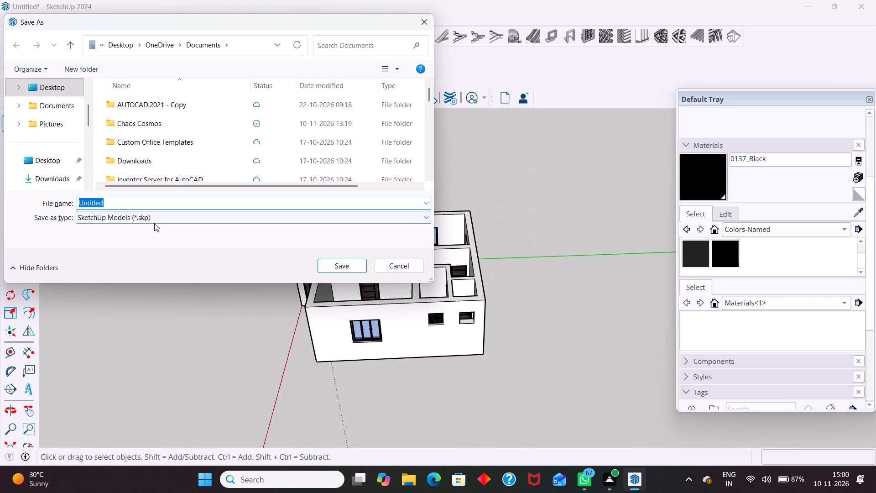
pyautogui.press('BackSpace')
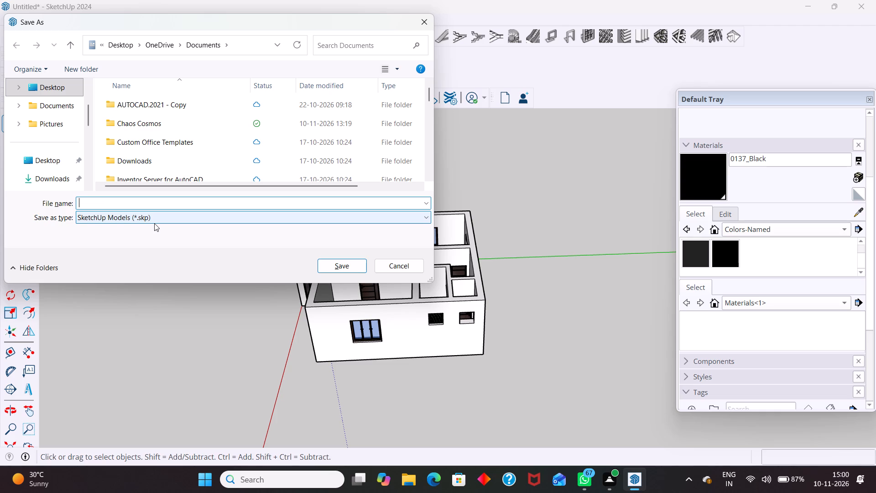
pyautogui.write('2BHK')
pyautogui.press('space')
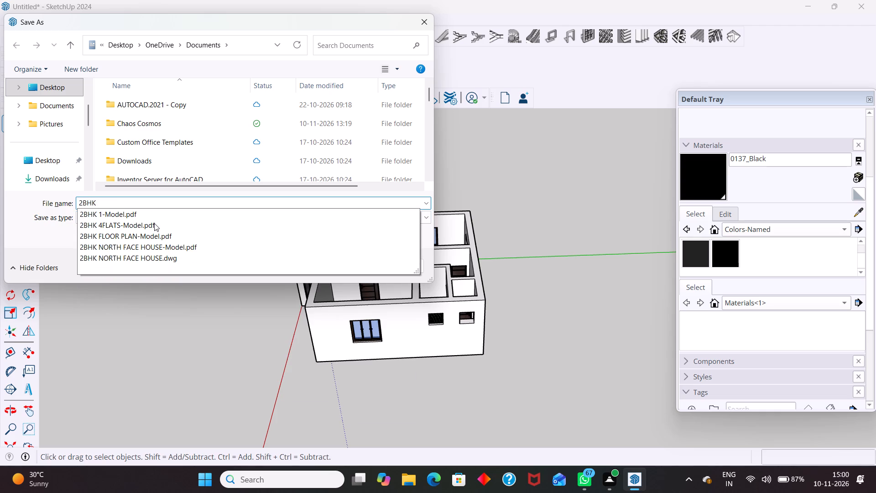
pyautogui.write('3D HO')
pyautogui.write('USE')
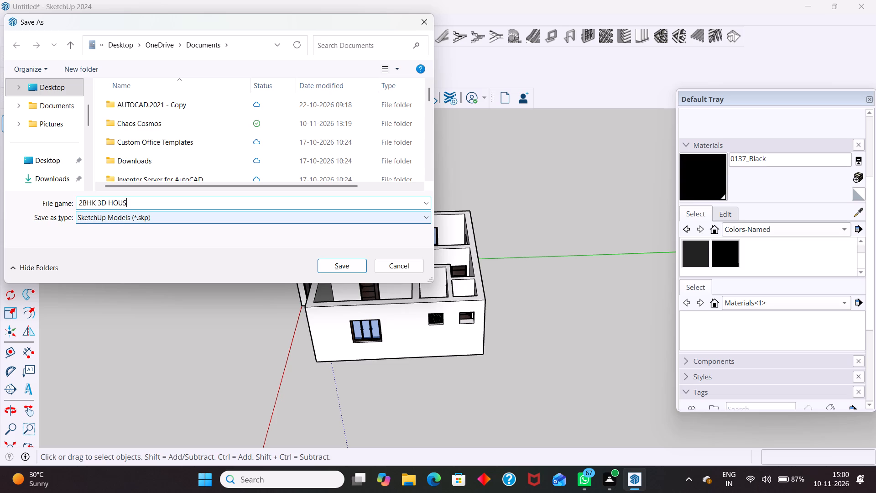
pyautogui.press('Return')
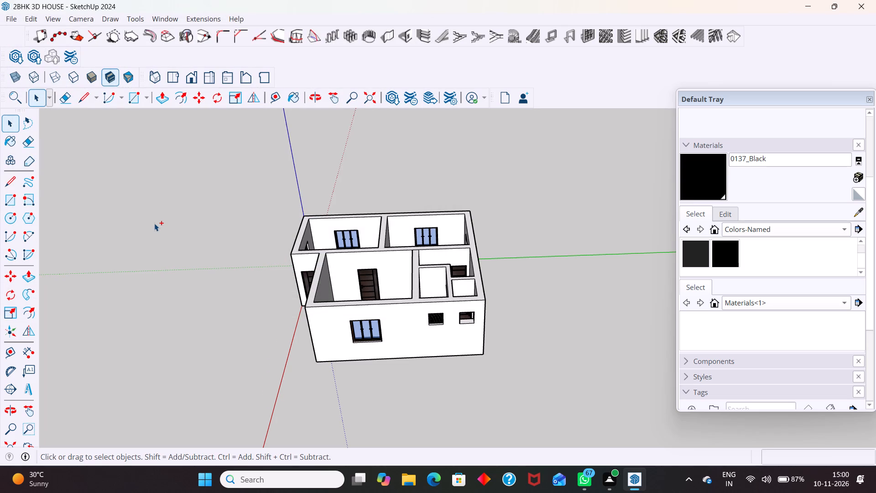
# Draw an upright 610 x 610 mm rectangle filling the second small window opening, between midpoints of its opposite corner depth edges.
pyautogui.press('space')
pyautogui.scroll(10, 469, 320)
pyautogui.moveTo(459, 325); pyautogui.dragTo(402, 280, button='middle')
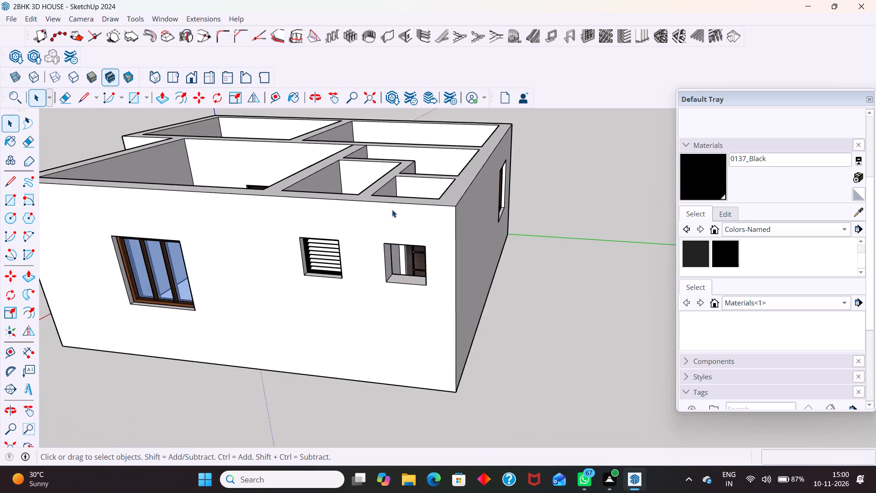
pyautogui.scroll(4, 392, 211)
pyautogui.moveTo(418, 265); pyautogui.dragTo(433, 194, button='middle')
pyautogui.scroll(1, 419, 247)
pyautogui.scroll(1, 434, 194)
pyautogui.moveTo(432, 246); pyautogui.dragTo(462, 379, button='middle')
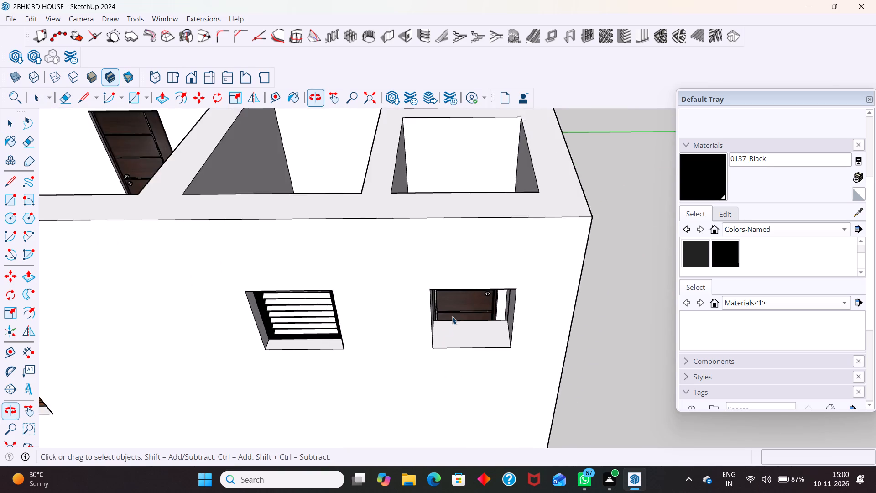
pyautogui.scroll(2, 452, 316)
pyautogui.press('r')
pyautogui.scroll(4, 457, 334)
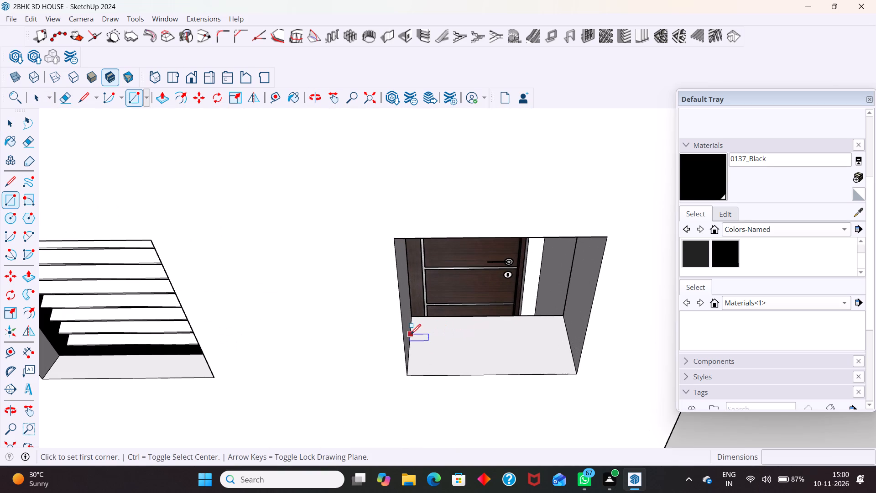
pyautogui.moveTo(409, 342); pyautogui.dragTo(421, 346)
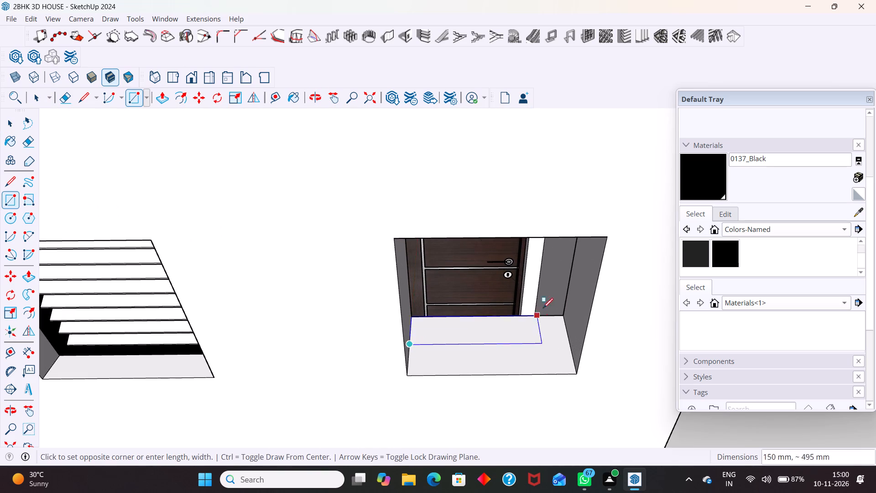
pyautogui.press('Right')
pyautogui.moveTo(574, 242); pyautogui.dragTo(570, 228, button='middle')
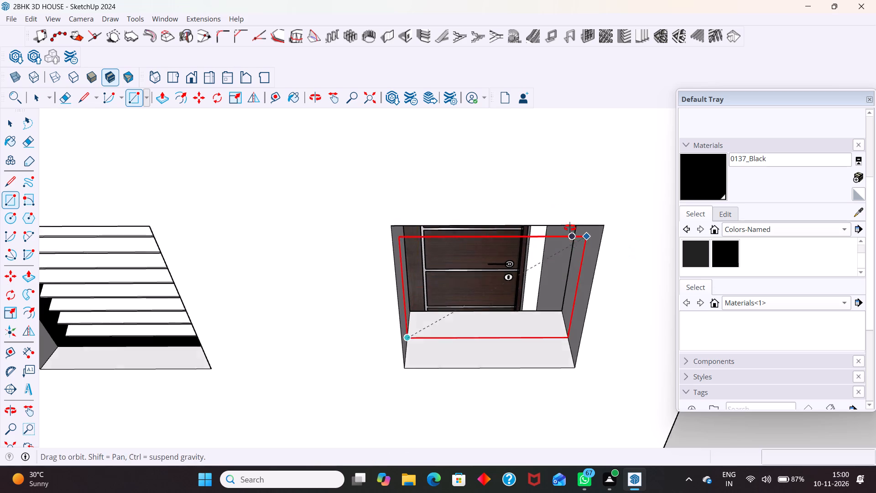
pyautogui.moveTo(570, 228); pyautogui.dragTo(561, 162, button='middle')
pyautogui.scroll(1, 561, 166)
pyautogui.scroll(-9, 564, 250)
pyautogui.scroll(5, 553, 176)
pyautogui.moveTo(575, 192); pyautogui.dragTo(583, 184, button='middle')
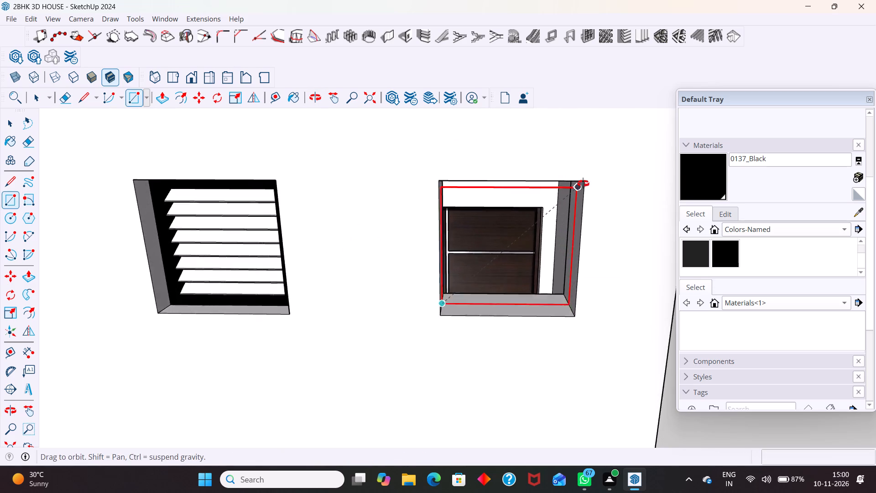
pyautogui.moveTo(583, 184); pyautogui.dragTo(598, 136, button='middle')
pyautogui.scroll(6, 598, 136)
pyautogui.click(564, 158)
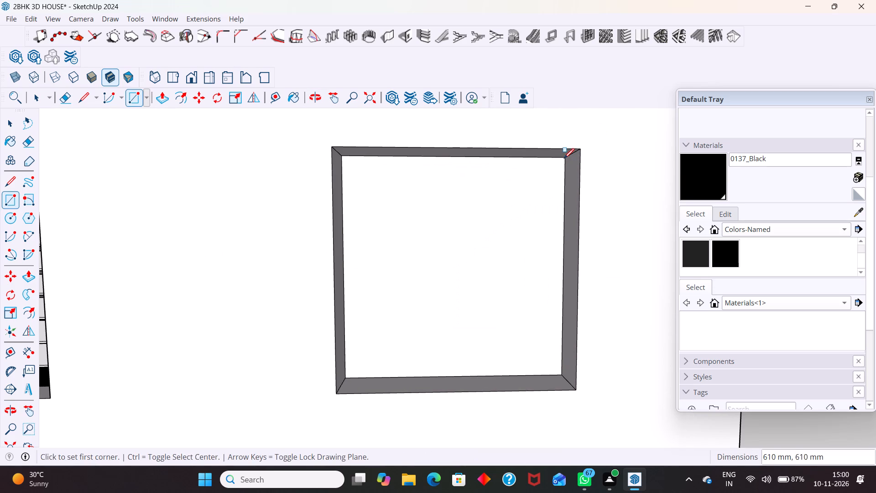
# Offset the new face's boundary inward by 2" and delete the inner face to leave a frame ring.
pyautogui.press('space')
pyautogui.click(502, 240)
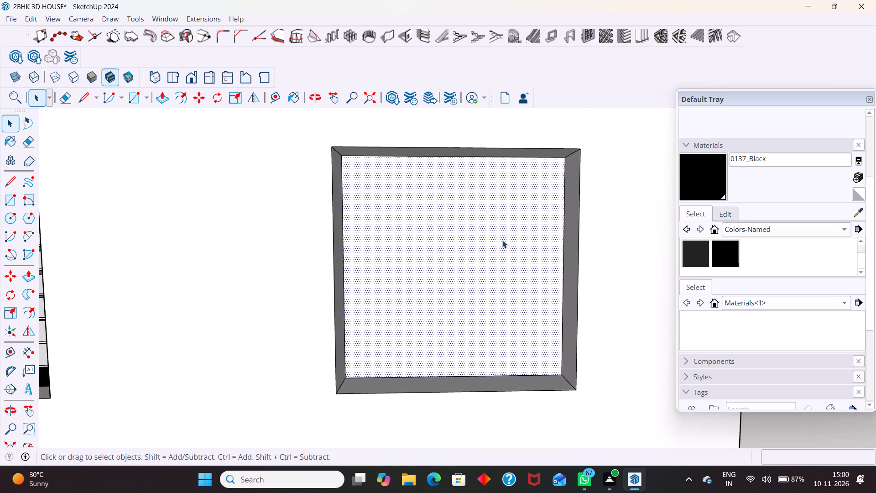
pyautogui.press('f')
pyautogui.click(546, 231)
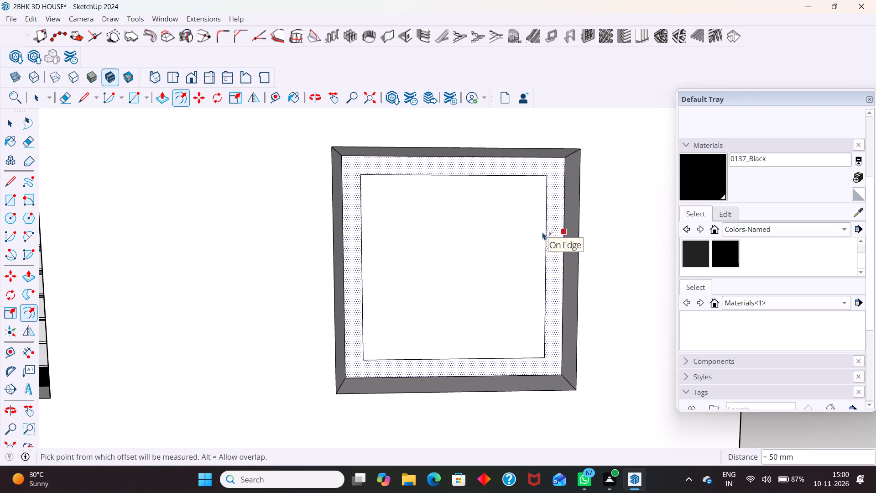
pyautogui.press('2')
pyautogui.hotkey('shift', '"')
pyautogui.press('Return')
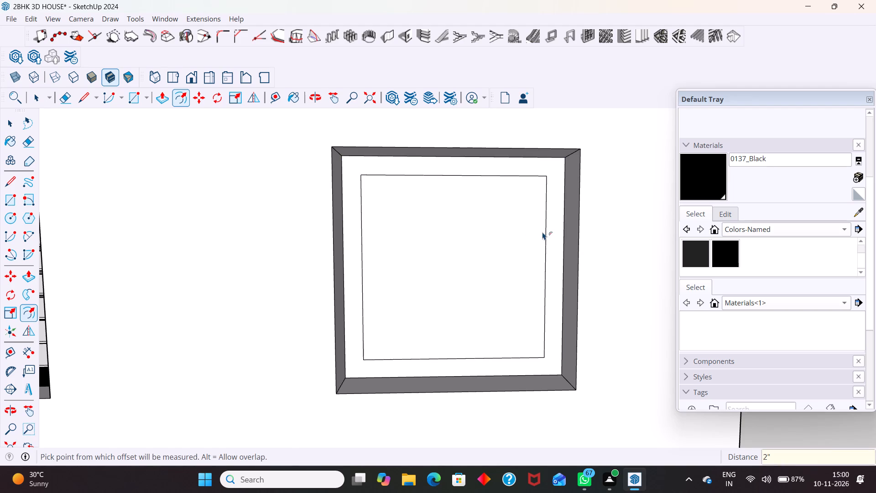
pyautogui.press('space')
pyautogui.click(485, 265)
pyautogui.press('Delete')
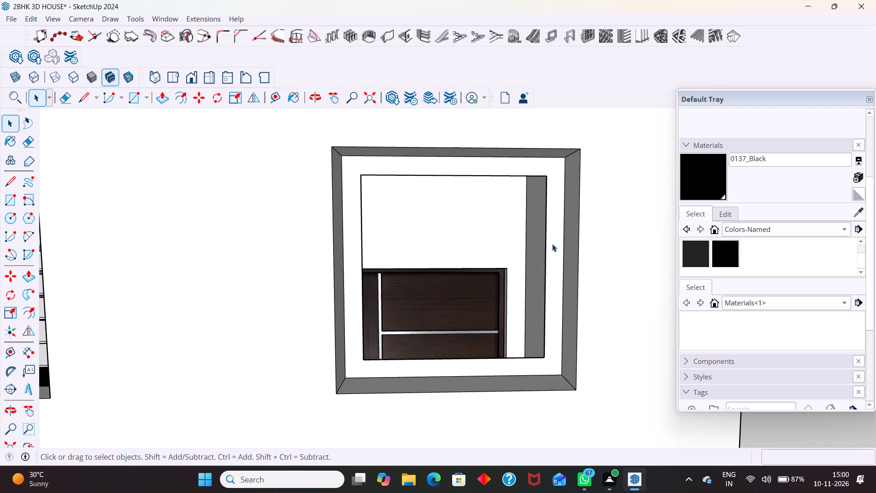
# Group the frame ring's face together with its edges.
pyautogui.doubleClick(552, 244)
pyautogui.rightClick(552, 244)
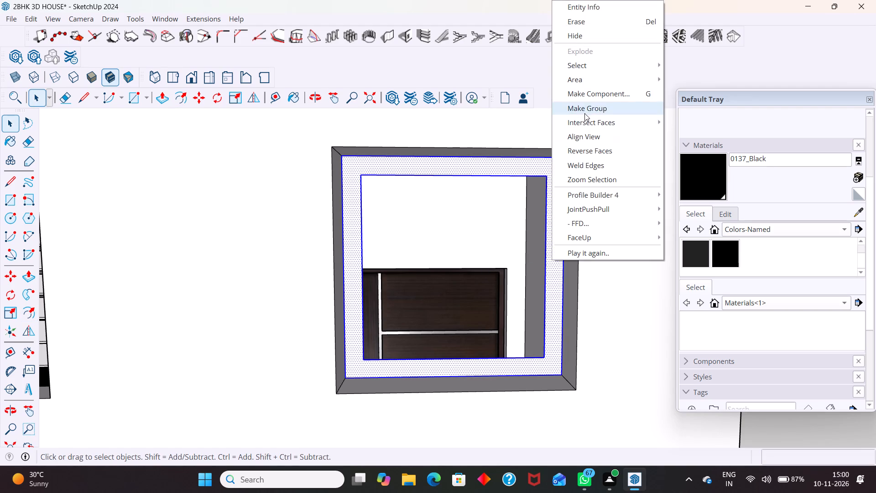
pyautogui.click(586, 112)
# Open the second small window's frame group and extrude the ring face outward by 1.5".
pyautogui.click(555, 220)
pyautogui.tripleClick(555, 220)
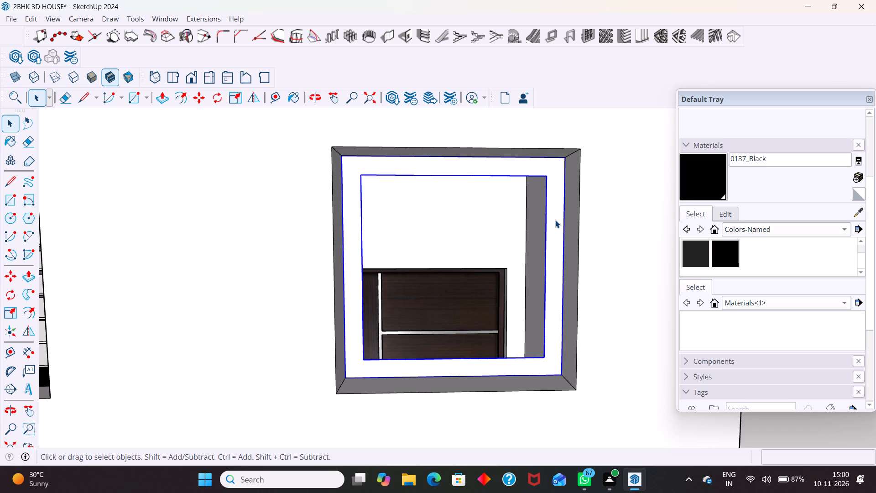
pyautogui.press('p')
pyautogui.click(555, 221)
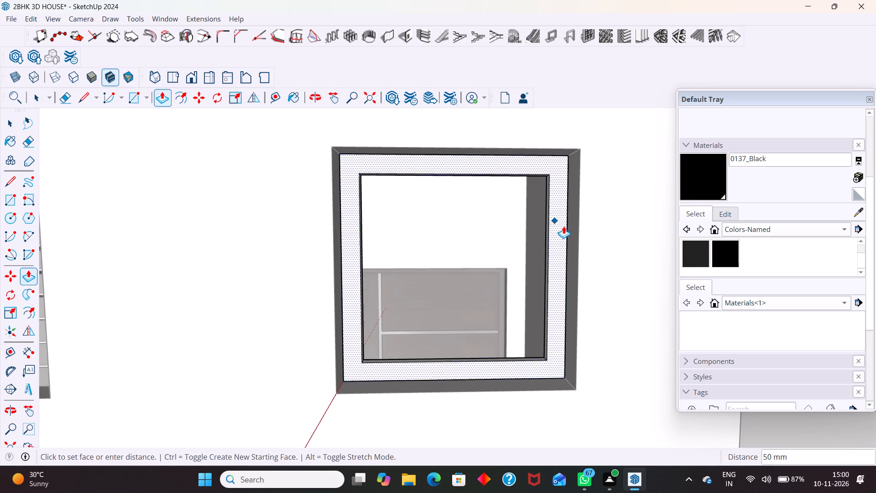
pyautogui.press('1')
pyautogui.press('.')
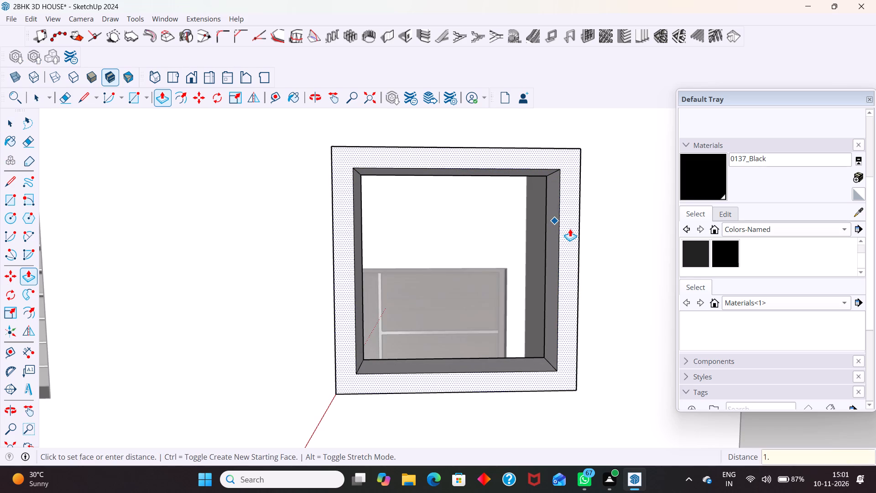
pyautogui.press('5')
pyautogui.hotkey('shift', '"')
pyautogui.press('Return')
# Extrude the frame ring's opposite face, facing the room interior, by 1.5" and leave the group.
pyautogui.scroll(-7, 551, 227)
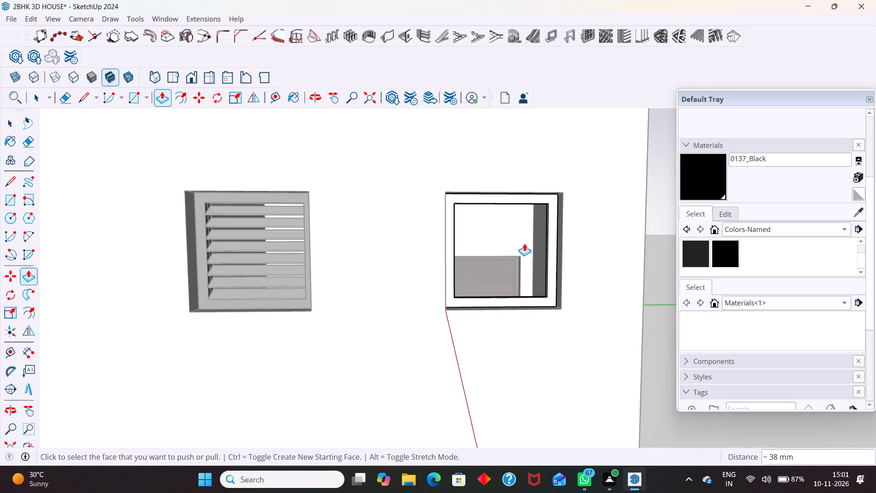
pyautogui.scroll(-6, 523, 237)
pyautogui.moveTo(553, 274); pyautogui.dragTo(393, 369, button='middle')
pyautogui.scroll(4, 381, 217)
pyautogui.moveTo(473, 305); pyautogui.dragTo(390, 384, button='middle')
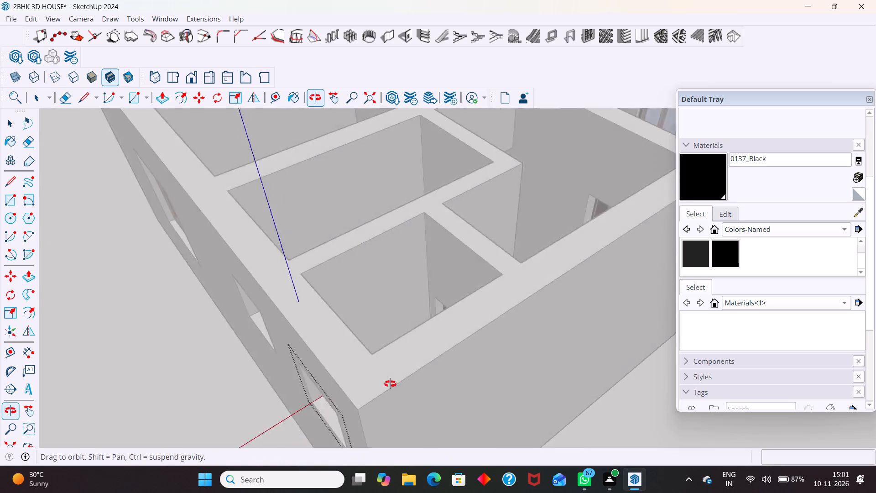
pyautogui.moveTo(390, 384); pyautogui.dragTo(215, 380, button='middle')
pyautogui.scroll(5, 250, 261)
pyautogui.scroll(4, 373, 228)
pyautogui.moveTo(365, 312); pyautogui.dragTo(309, 381, button='middle')
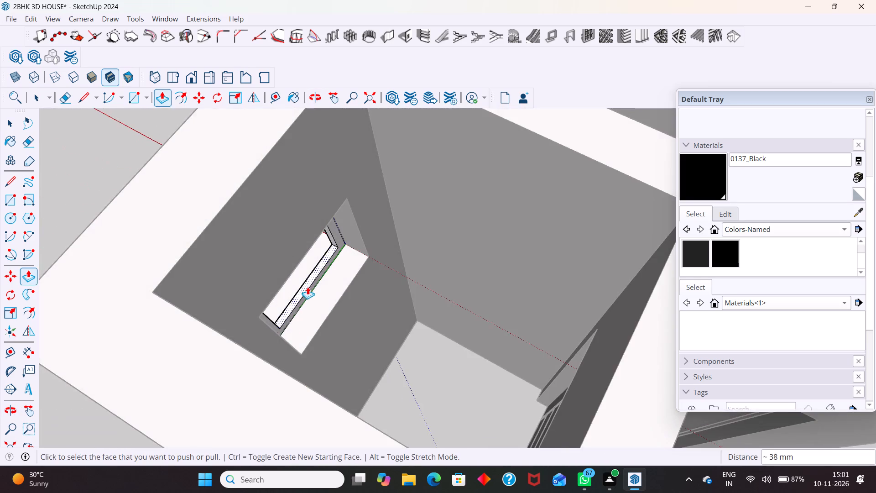
pyautogui.scroll(8, 308, 283)
pyautogui.click(349, 237)
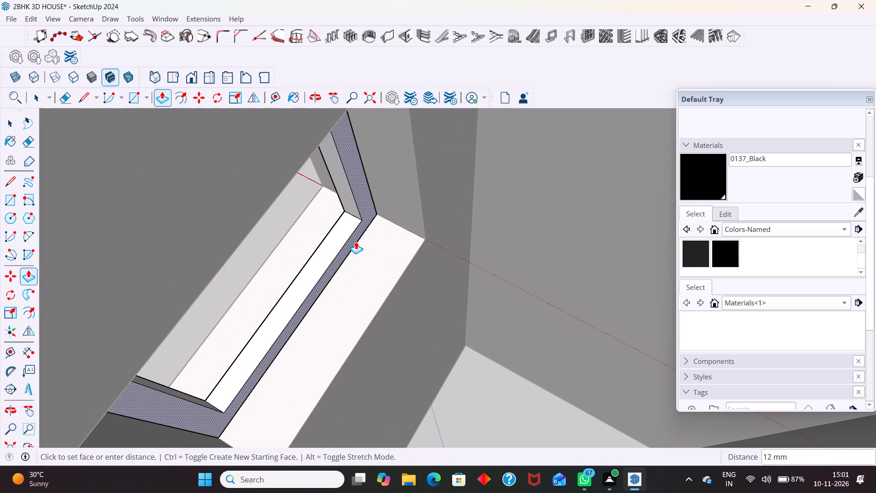
pyautogui.write('1.')
pyautogui.press('5')
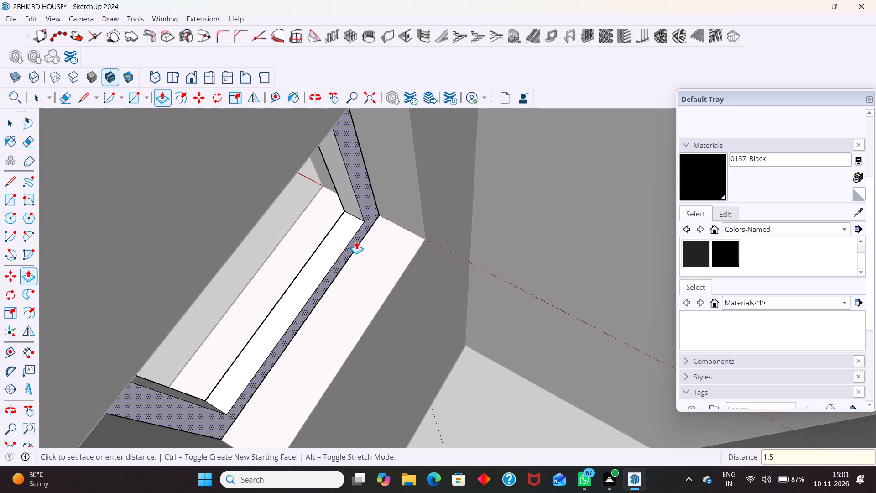
pyautogui.hotkey('shift', '"')
pyautogui.press('Return')
pyautogui.press('space')
pyautogui.scroll(-9, 377, 227)
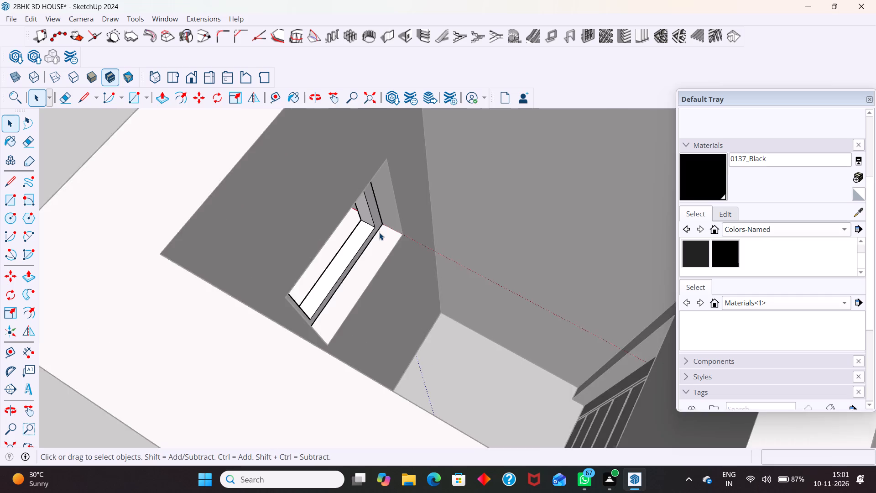
pyautogui.scroll(-3, 379, 232)
pyautogui.moveTo(372, 283); pyautogui.dragTo(486, 219, button='middle')
pyautogui.moveTo(313, 275); pyautogui.dragTo(583, 220, button='middle')
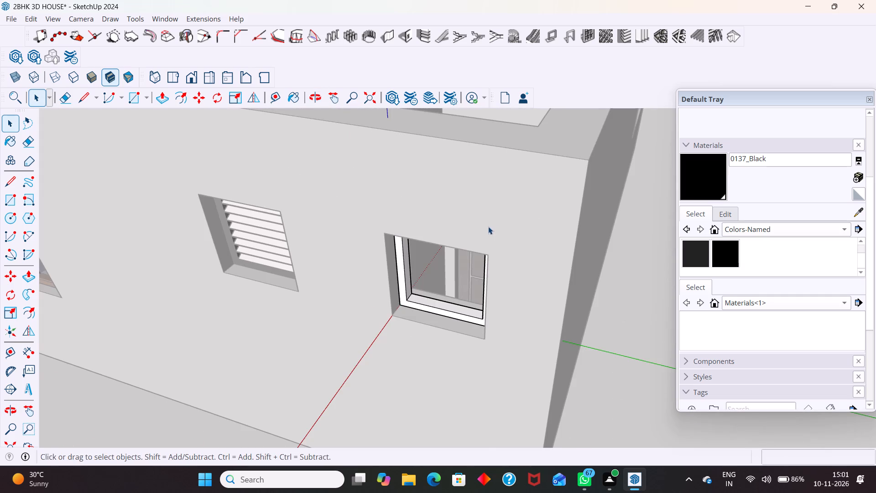
pyautogui.scroll(-4, 481, 231)
pyautogui.click(597, 285)
# Draw an upright rectangle about 508 x 508 mm inside the second frame, between midpoints of its opposite inner corner depth edges.
pyautogui.scroll(4, 464, 279)
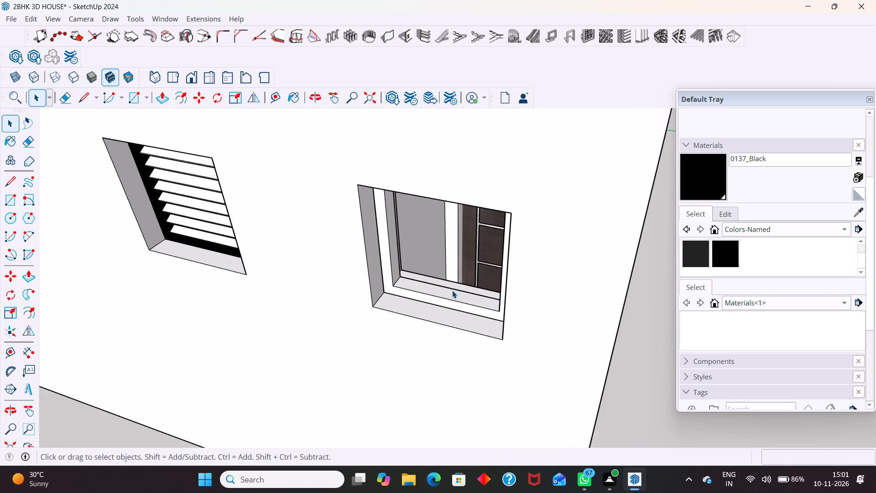
pyautogui.moveTo(473, 285); pyautogui.dragTo(481, 268, button='middle')
pyautogui.press('r')
pyautogui.scroll(12, 412, 267)
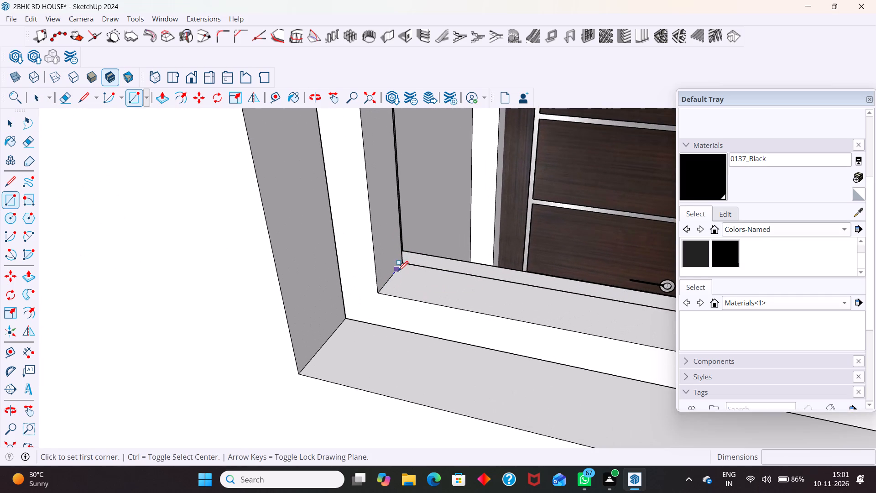
pyautogui.click(390, 279)
pyautogui.scroll(-4, 438, 273)
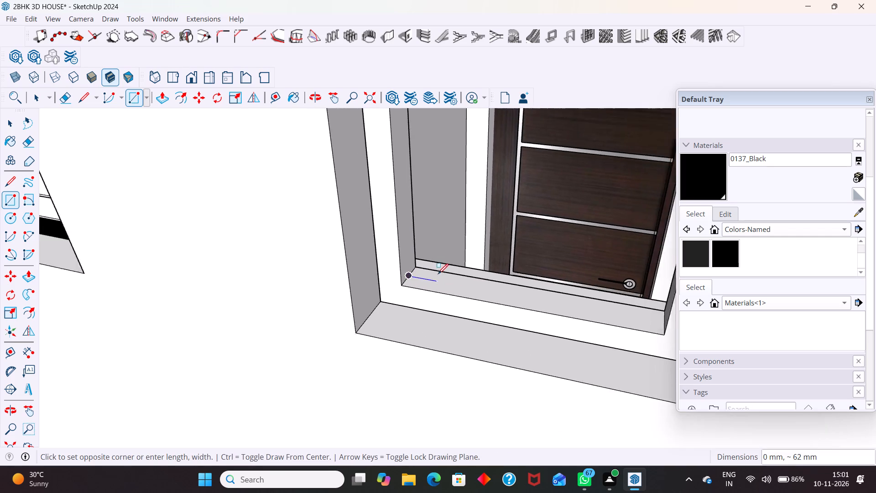
pyautogui.scroll(-7, 438, 274)
pyautogui.press('Right')
pyautogui.scroll(-4, 469, 251)
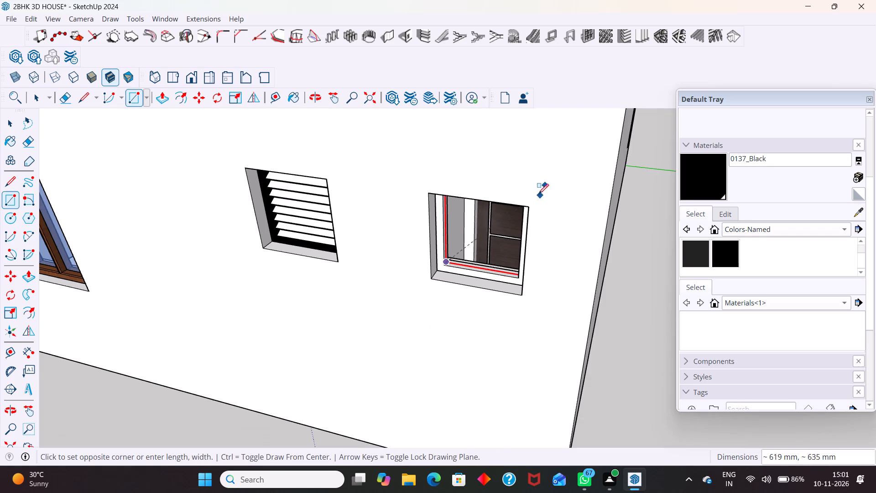
pyautogui.moveTo(504, 215); pyautogui.dragTo(561, 166, button='middle')
pyautogui.scroll(1, 557, 167)
pyautogui.scroll(-8, 489, 254)
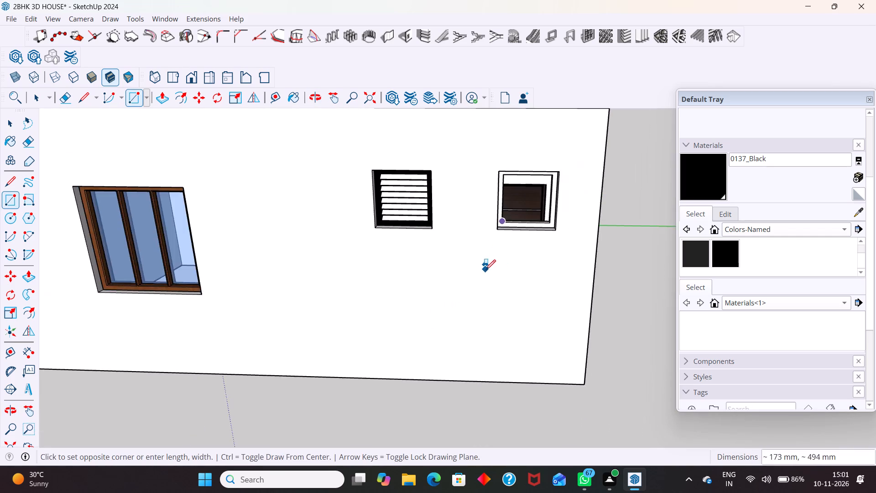
pyautogui.scroll(-1, 485, 270)
pyautogui.scroll(10, 542, 183)
pyautogui.moveTo(533, 228); pyautogui.dragTo(534, 157, button='middle')
pyautogui.scroll(7, 534, 154)
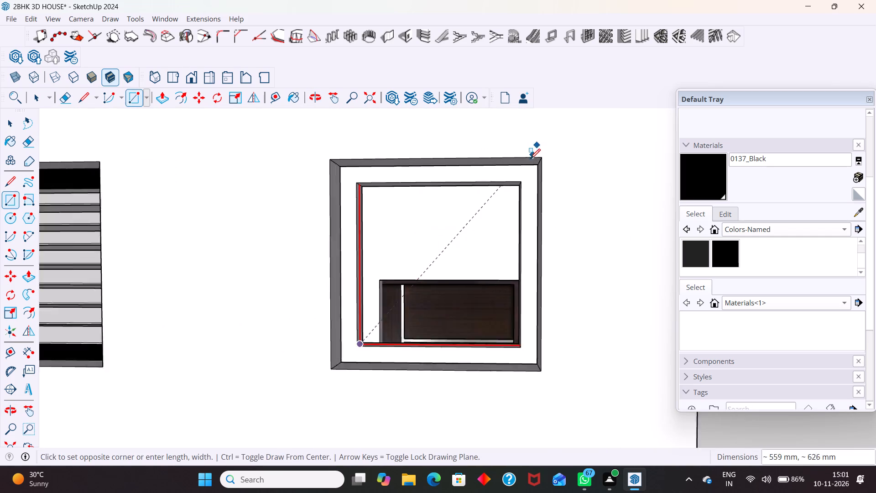
pyautogui.scroll(5, 523, 182)
pyautogui.moveTo(514, 194); pyautogui.dragTo(540, 142, button='middle')
pyautogui.scroll(4, 518, 187)
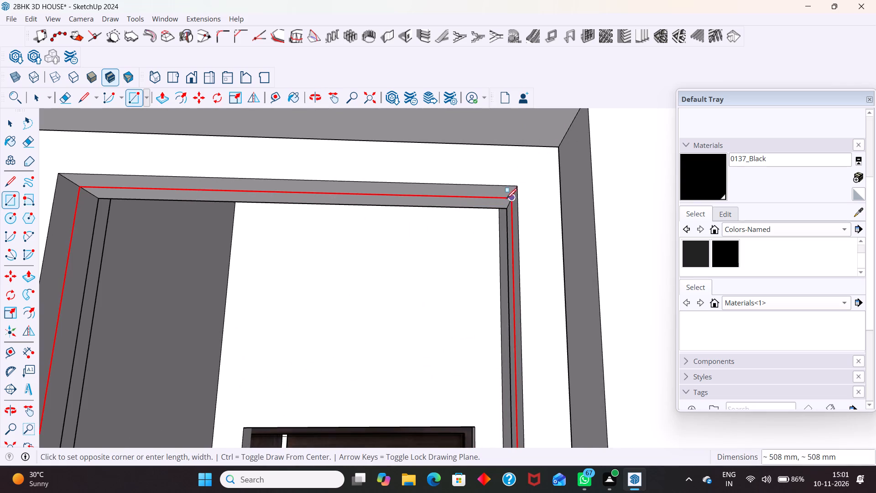
pyautogui.click(510, 198)
# Create horizontal louvres on the new face: 76 mm deep, 5 mm thick, 64 mm spacing, 30° angle, middle location.
pyautogui.press('space')
pyautogui.click(397, 282)
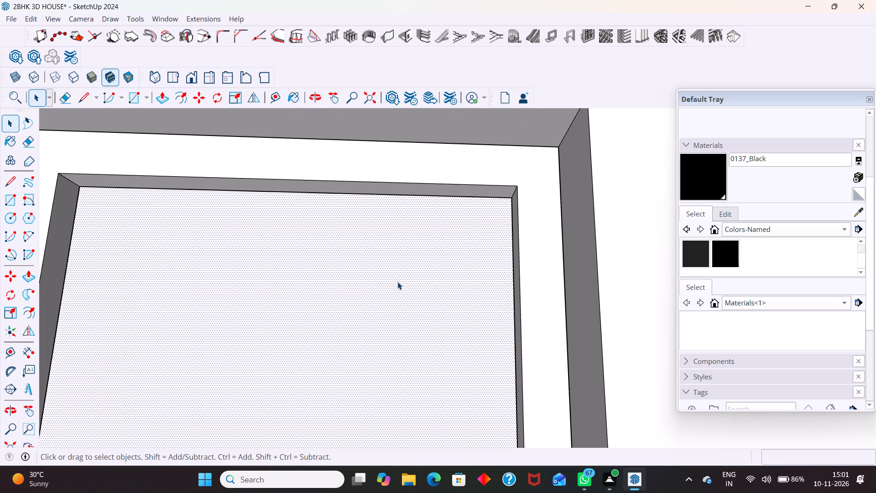
pyautogui.scroll(-2, 492, 184)
pyautogui.click(588, 33)
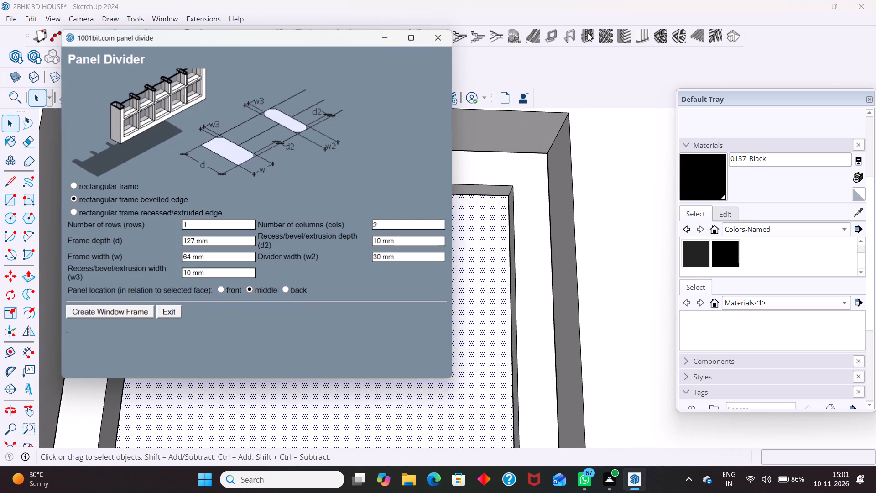
pyautogui.click(629, 36)
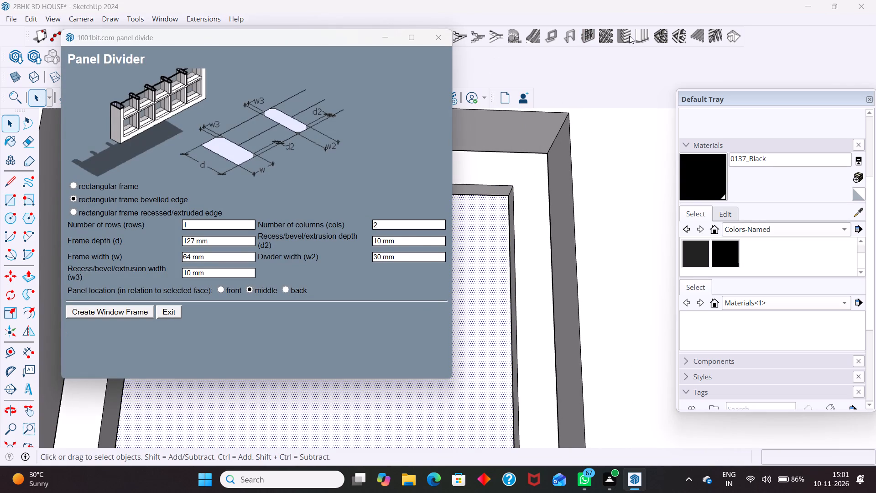
pyautogui.click(440, 33)
pyautogui.click(623, 32)
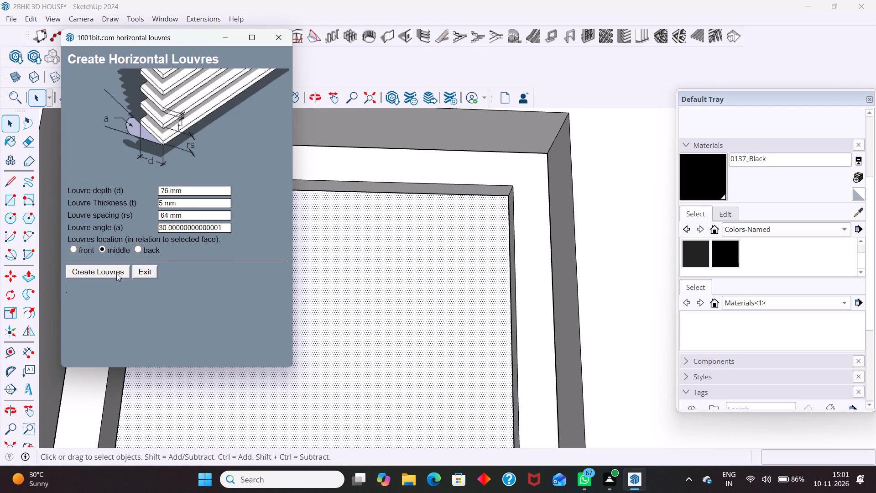
pyautogui.click(117, 271)
# Paint the second small window's frame group with 0137_Black and clear the selection.
pyautogui.scroll(-14, 461, 204)
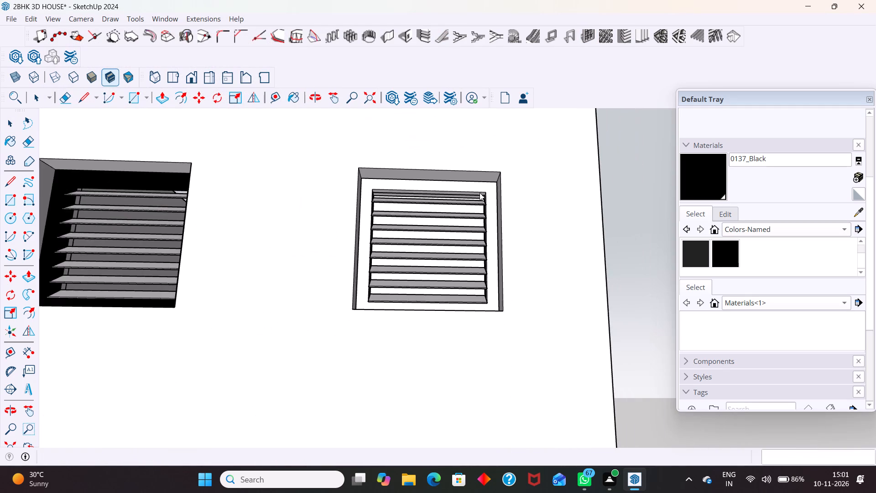
pyautogui.scroll(-2, 480, 193)
pyautogui.moveTo(438, 226); pyautogui.dragTo(418, 281, button='middle')
pyautogui.press('space')
pyautogui.scroll(4, 475, 233)
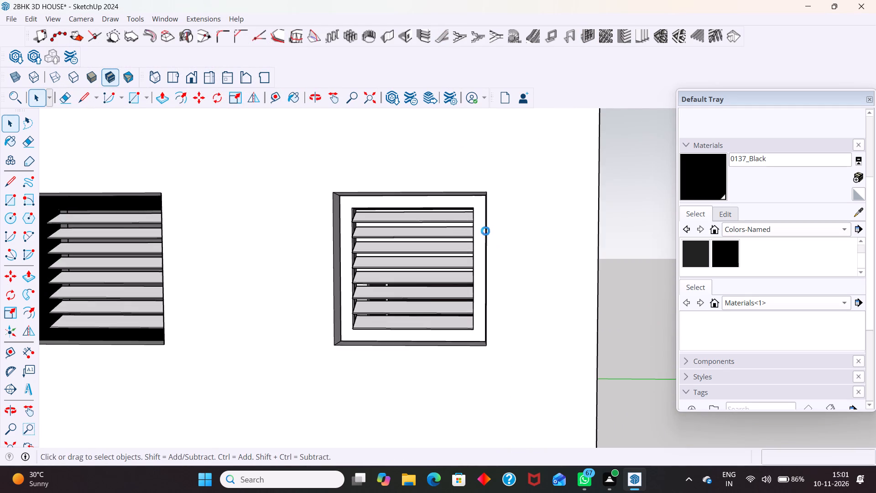
pyautogui.scroll(4, 485, 231)
pyautogui.click(479, 235)
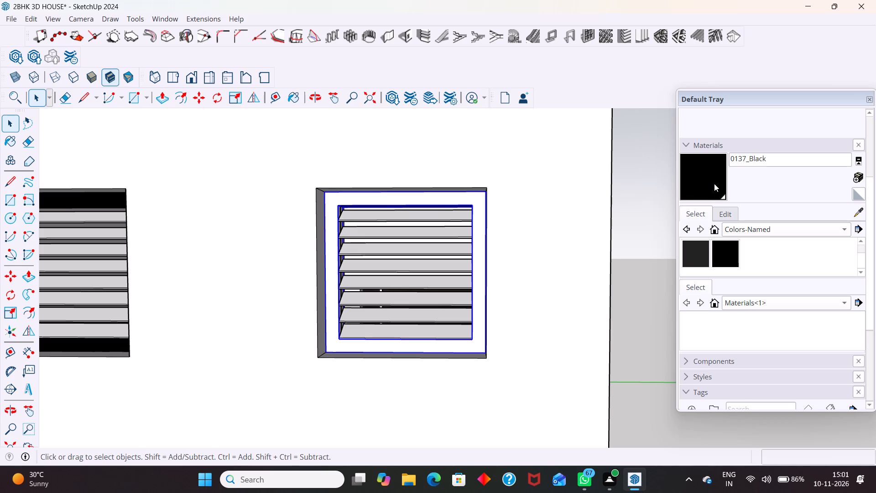
pyautogui.click(714, 184)
pyautogui.click(478, 243)
pyautogui.press('space')
pyautogui.scroll(-4, 479, 242)
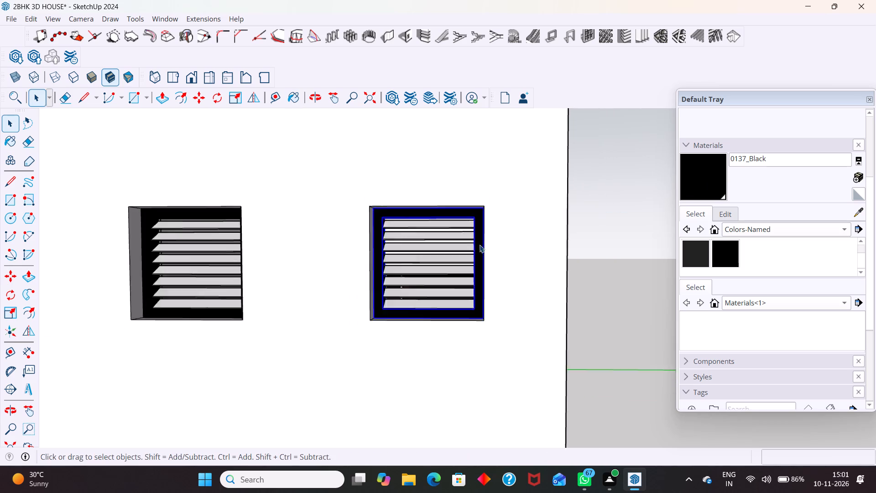
pyautogui.scroll(-3, 480, 245)
pyautogui.click(607, 224)
# Examine the louvred small window and its frame from inside the room.
pyautogui.moveTo(452, 280); pyautogui.dragTo(419, 317, button='middle')
pyautogui.scroll(5, 398, 275)
pyautogui.moveTo(437, 293); pyautogui.dragTo(269, 353, button='middle')
pyautogui.scroll(-3, 266, 272)
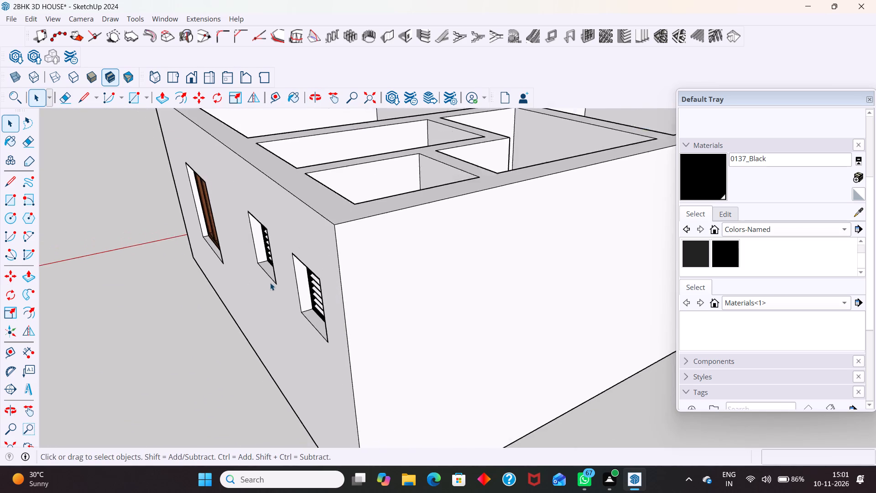
pyautogui.scroll(-8, 270, 283)
pyautogui.moveTo(355, 294); pyautogui.dragTo(254, 385, button='middle')
pyautogui.scroll(6, 227, 231)
pyautogui.scroll(4, 273, 280)
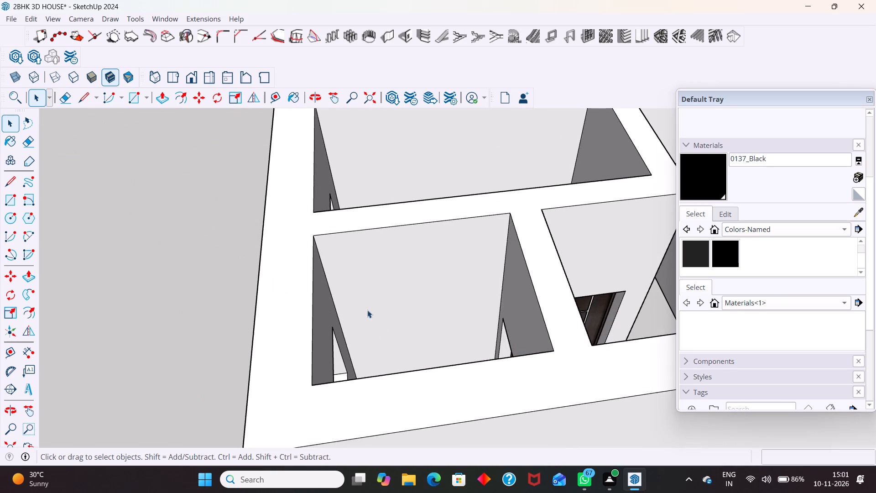
pyautogui.moveTo(373, 336); pyautogui.dragTo(245, 337, button='middle')
pyautogui.scroll(13, 263, 292)
pyautogui.moveTo(272, 325); pyautogui.dragTo(229, 282, button='middle')
pyautogui.scroll(-6, 258, 311)
pyautogui.scroll(4, 266, 279)
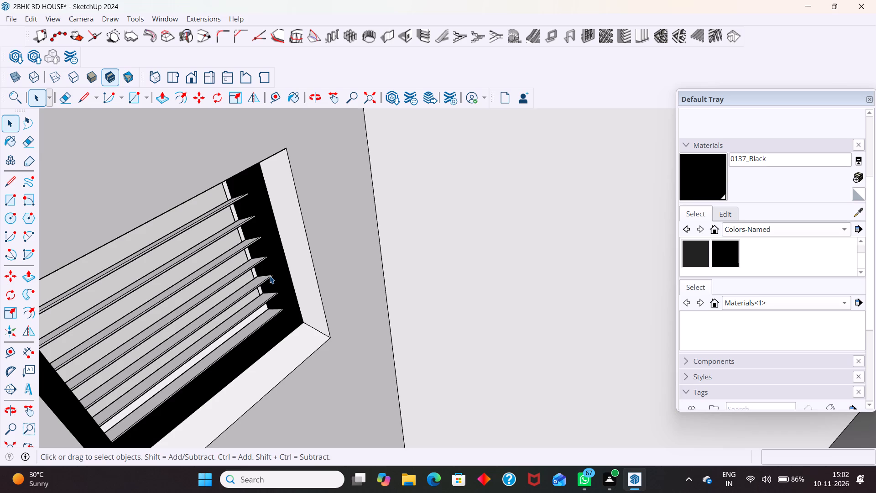
pyautogui.scroll(-4, 317, 252)
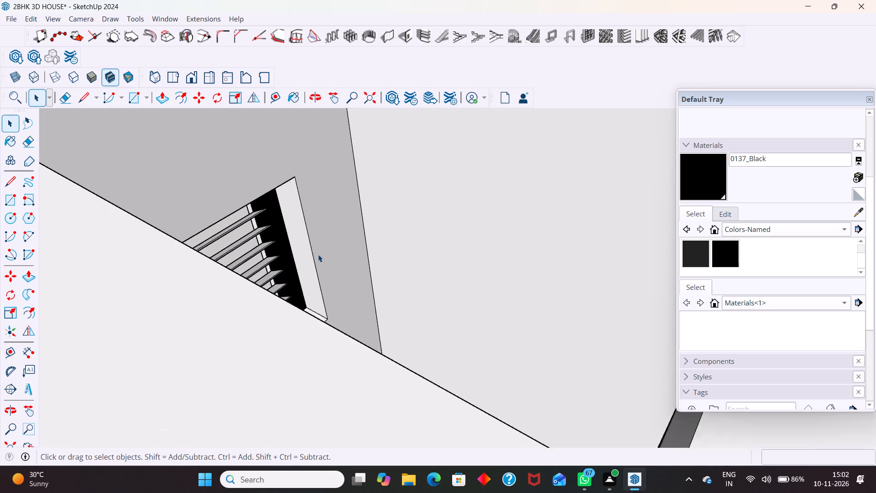
# Examine both louvred small windows from outside the house, comparing their frames and slats.
pyautogui.scroll(-1, 318, 254)
pyautogui.moveTo(264, 288); pyautogui.dragTo(419, 200, button='middle')
pyautogui.scroll(-12, 427, 197)
pyautogui.scroll(-3, 381, 232)
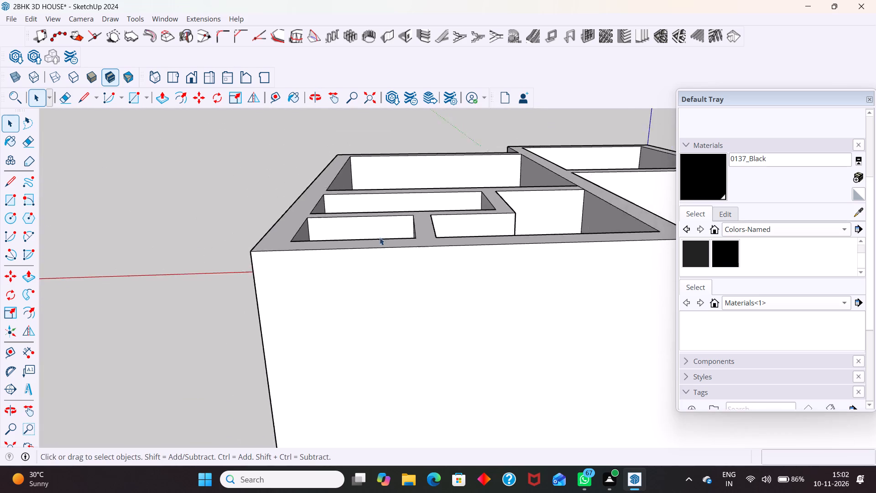
pyautogui.scroll(-3, 380, 237)
pyautogui.moveTo(259, 299); pyautogui.dragTo(482, 250, button='middle')
pyautogui.scroll(14, 504, 233)
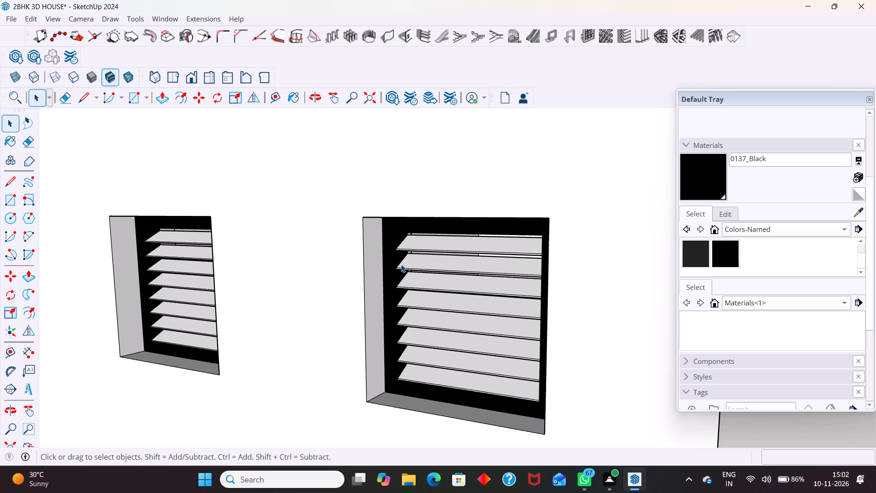
pyautogui.scroll(-6, 400, 267)
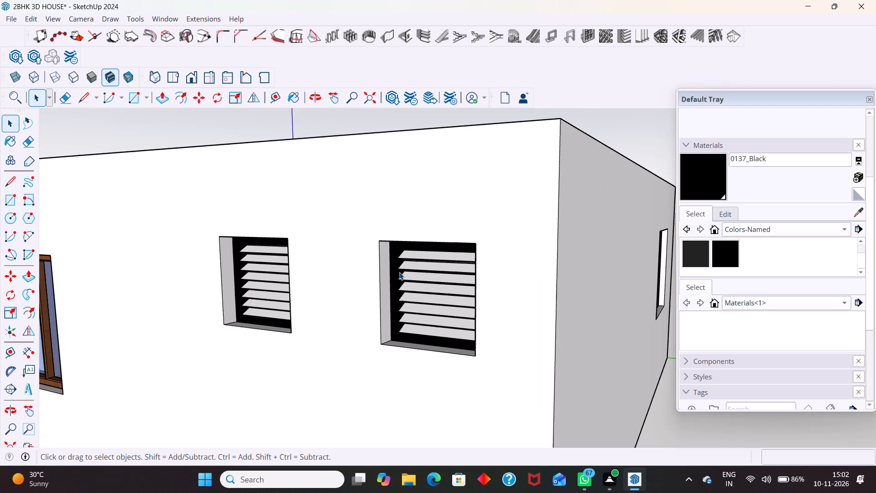
pyautogui.scroll(3, 482, 236)
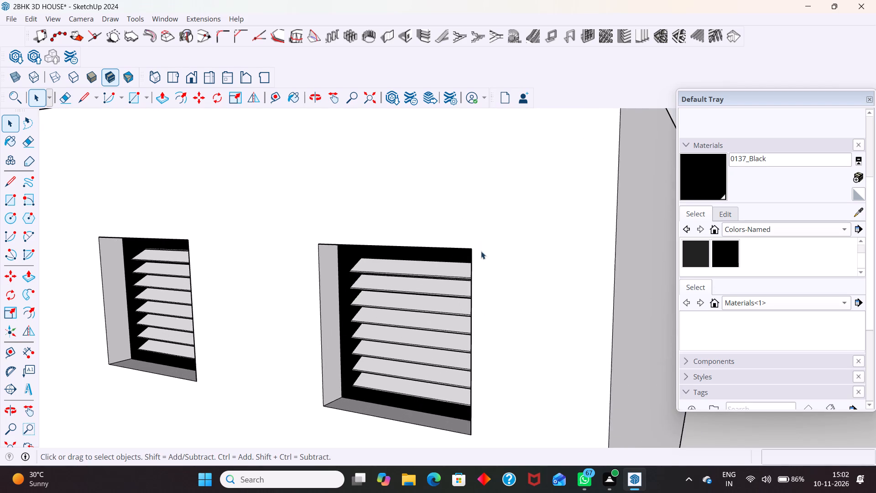
pyautogui.scroll(5, 481, 251)
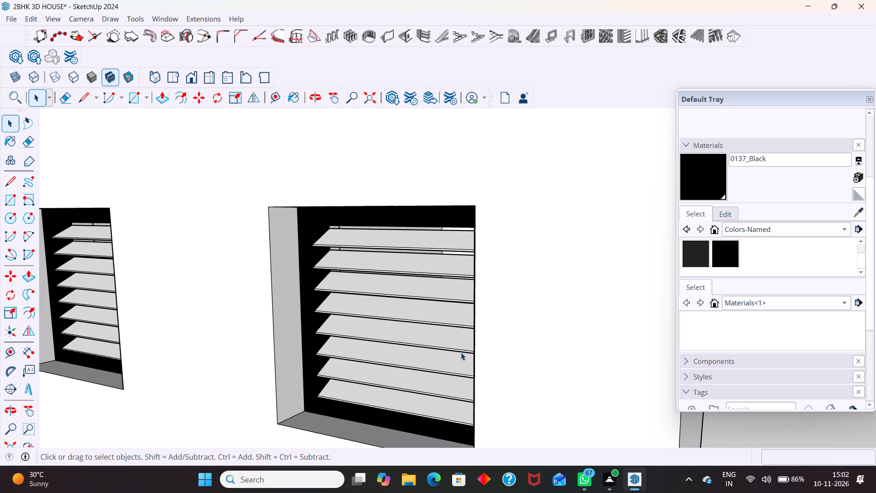
pyautogui.scroll(-5, 391, 215)
pyautogui.scroll(-1, 358, 259)
pyautogui.scroll(-4, 420, 240)
pyautogui.scroll(-4, 375, 214)
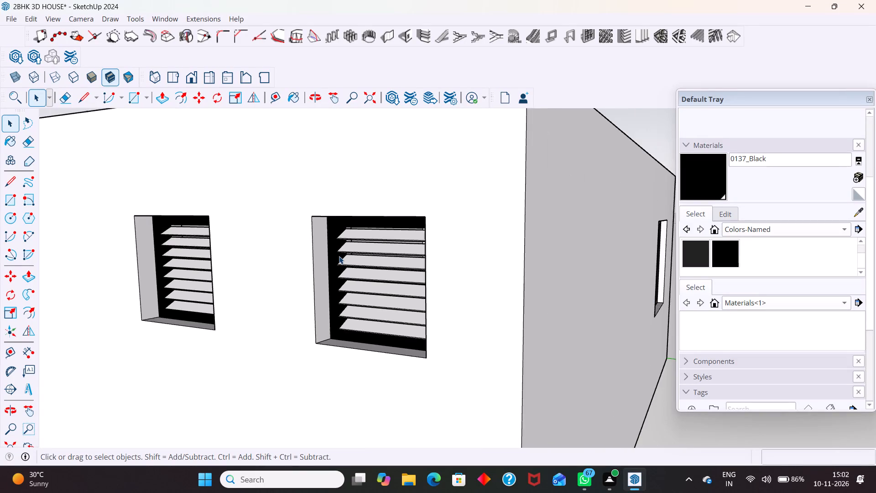
pyautogui.scroll(-5, 342, 266)
pyautogui.scroll(6, 361, 273)
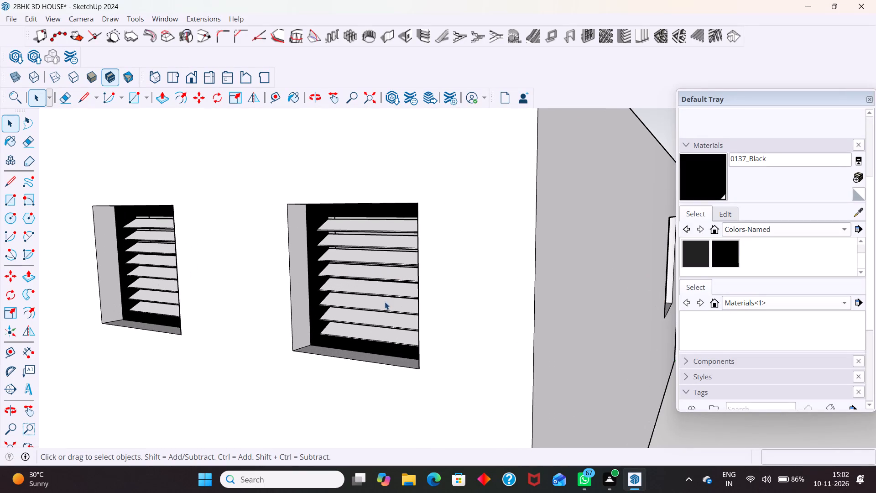
pyautogui.moveTo(385, 302); pyautogui.dragTo(413, 309, button='middle')
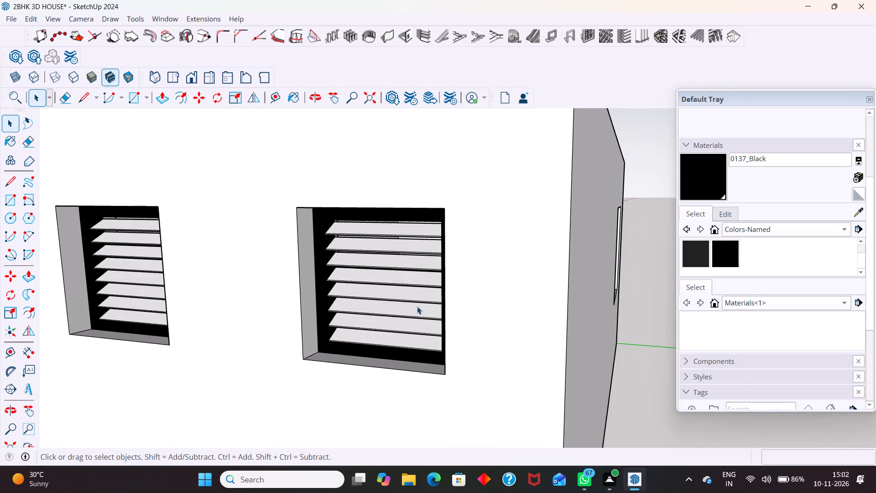
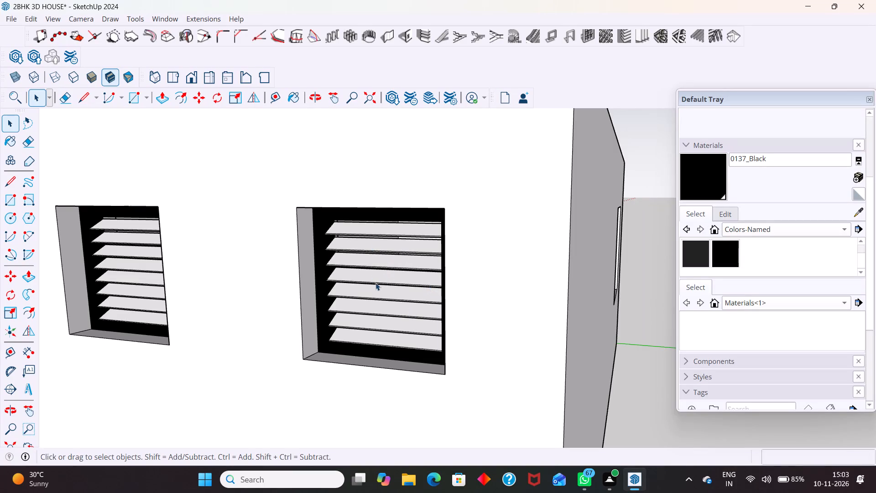
# Examine the whole house from outside and above, including the two louvred windows and the room layout.
pyautogui.scroll(-11, 383, 235)
pyautogui.scroll(-5, 413, 260)
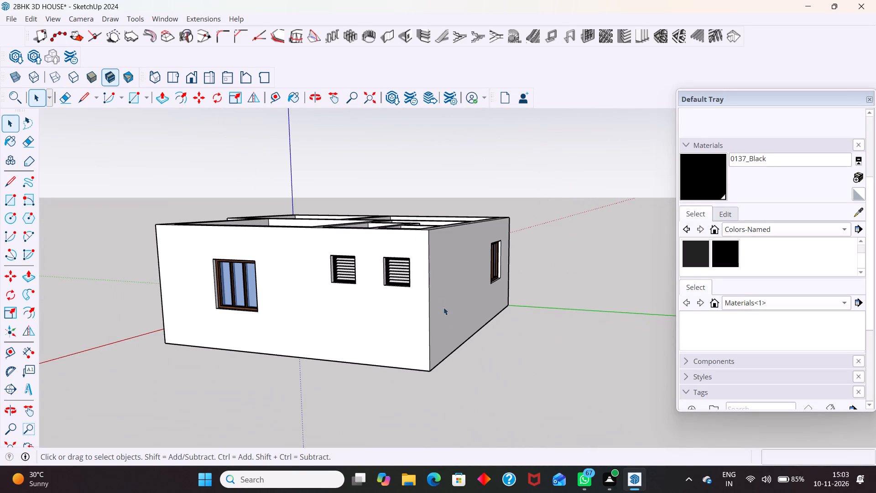
pyautogui.moveTo(375, 320); pyautogui.dragTo(486, 327, button='middle')
pyautogui.scroll(-5, 471, 294)
pyautogui.moveTo(310, 346); pyautogui.dragTo(345, 355, button='middle')
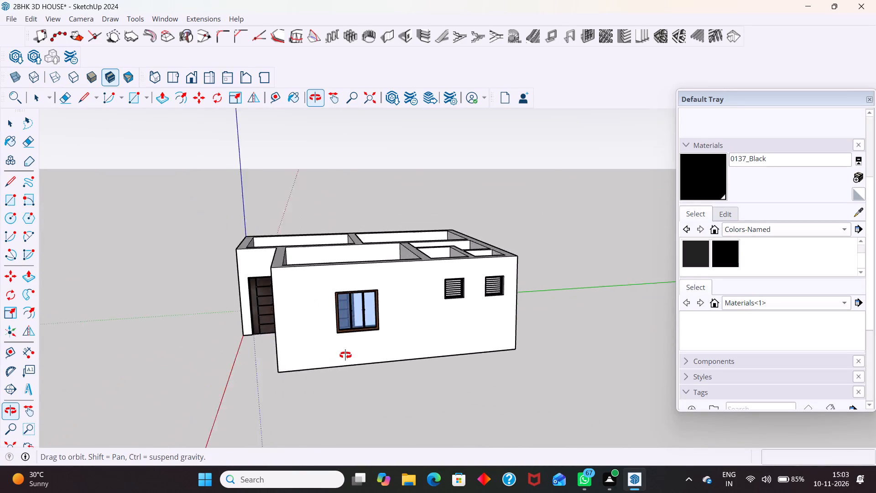
pyautogui.moveTo(345, 355); pyautogui.dragTo(422, 334, button='middle')
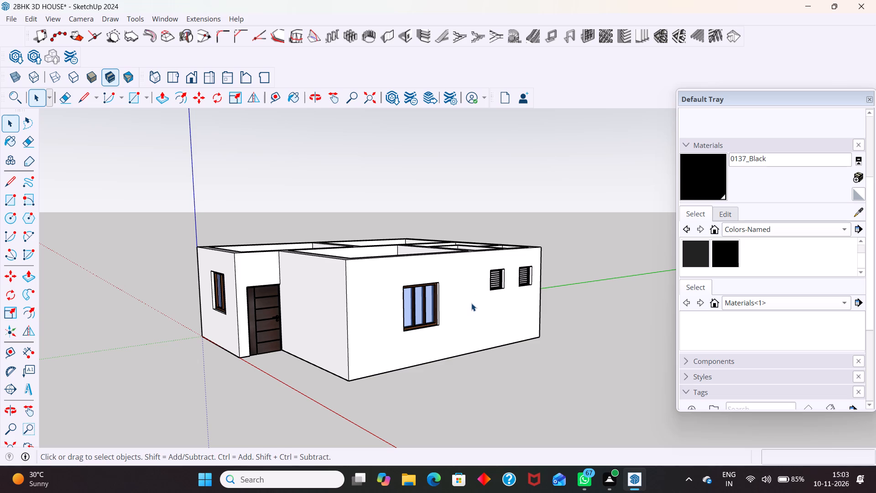
pyautogui.moveTo(425, 295); pyautogui.dragTo(399, 347, button='middle')
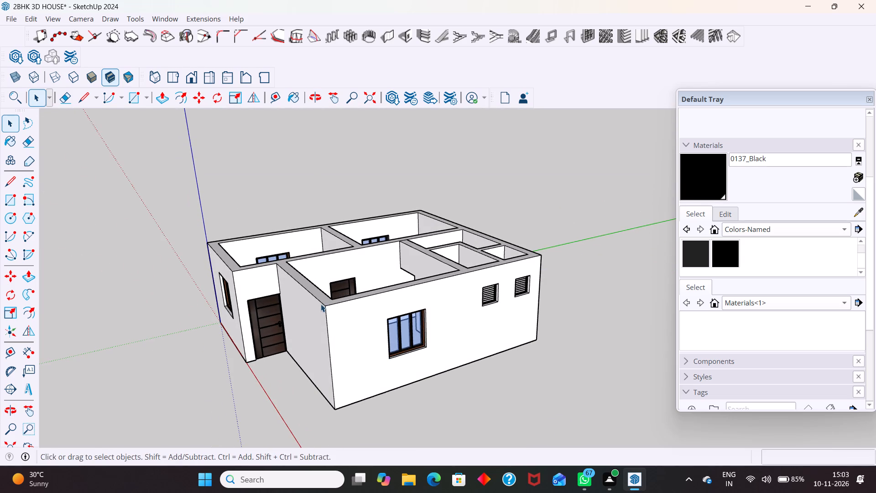
pyautogui.scroll(6, 319, 304)
pyautogui.moveTo(314, 318); pyautogui.dragTo(237, 351, button='middle')
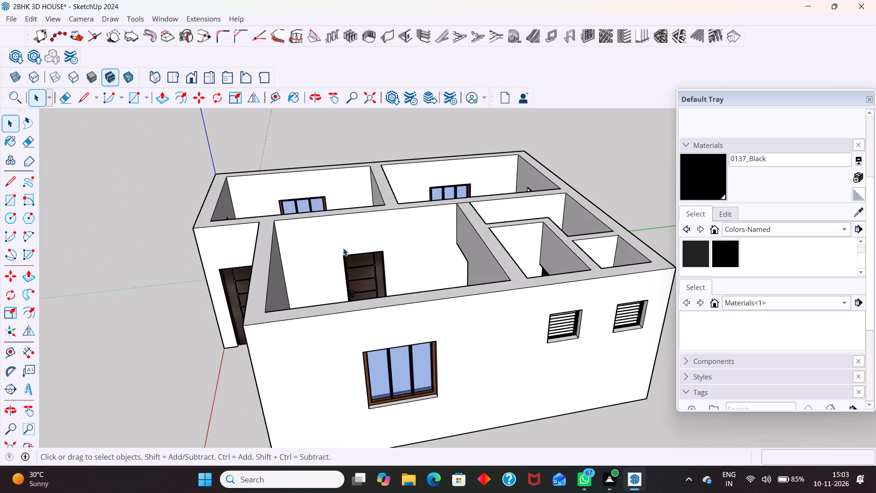
pyautogui.scroll(-3, 382, 245)
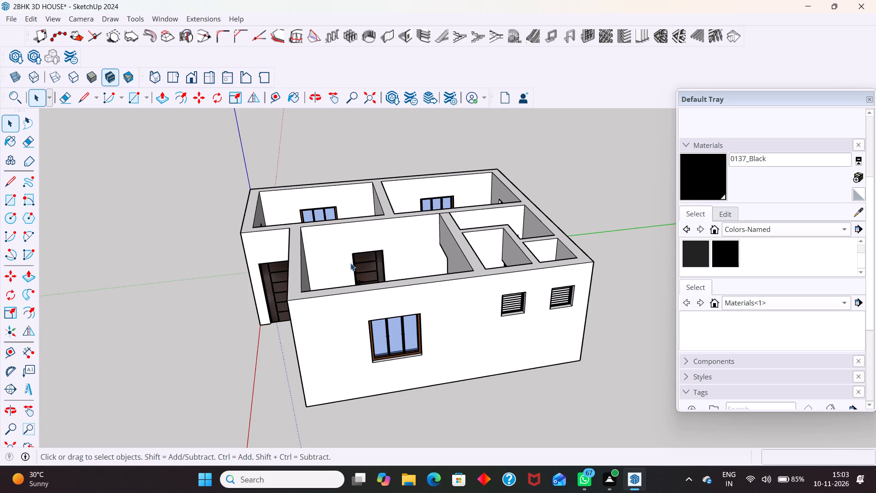
pyautogui.scroll(-2, 350, 262)
pyautogui.moveTo(370, 298); pyautogui.dragTo(328, 292, button='middle')
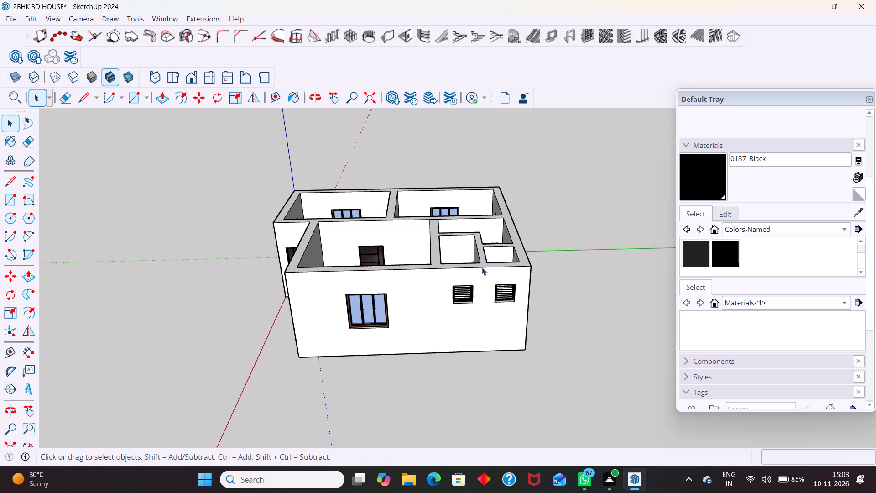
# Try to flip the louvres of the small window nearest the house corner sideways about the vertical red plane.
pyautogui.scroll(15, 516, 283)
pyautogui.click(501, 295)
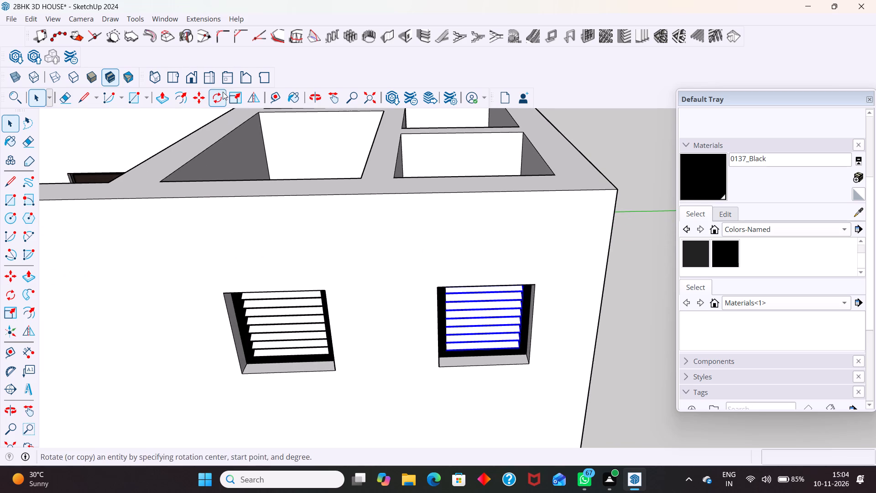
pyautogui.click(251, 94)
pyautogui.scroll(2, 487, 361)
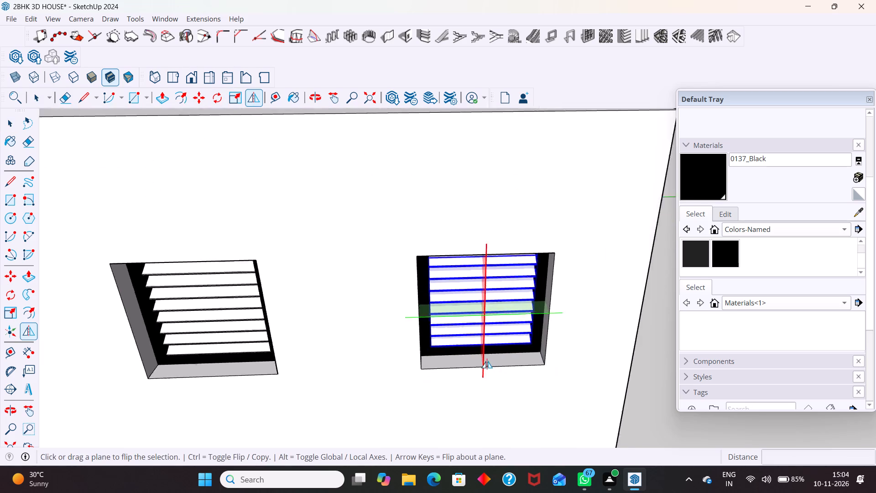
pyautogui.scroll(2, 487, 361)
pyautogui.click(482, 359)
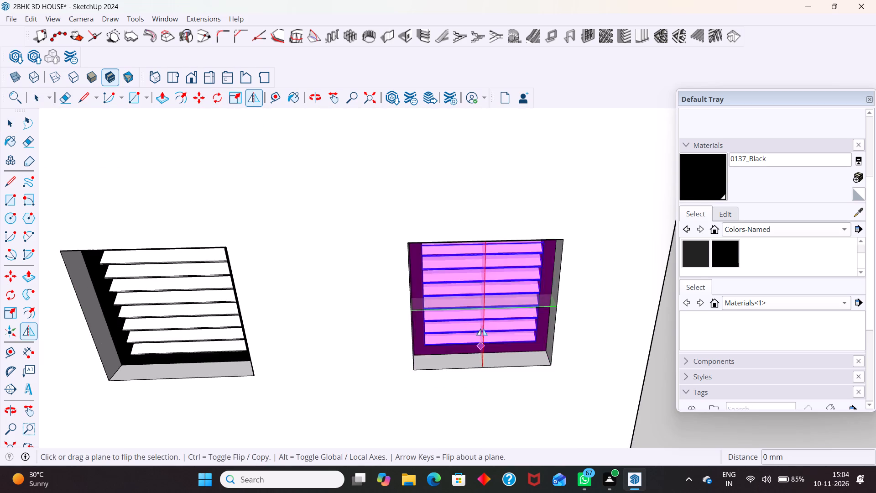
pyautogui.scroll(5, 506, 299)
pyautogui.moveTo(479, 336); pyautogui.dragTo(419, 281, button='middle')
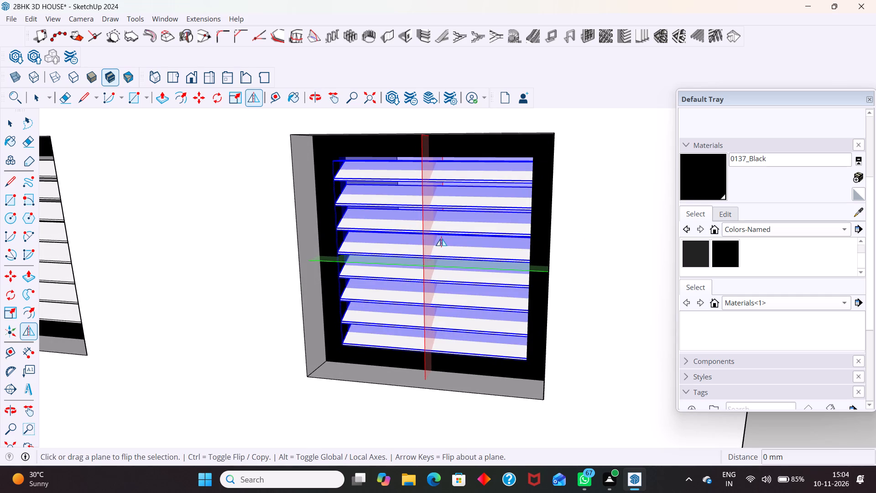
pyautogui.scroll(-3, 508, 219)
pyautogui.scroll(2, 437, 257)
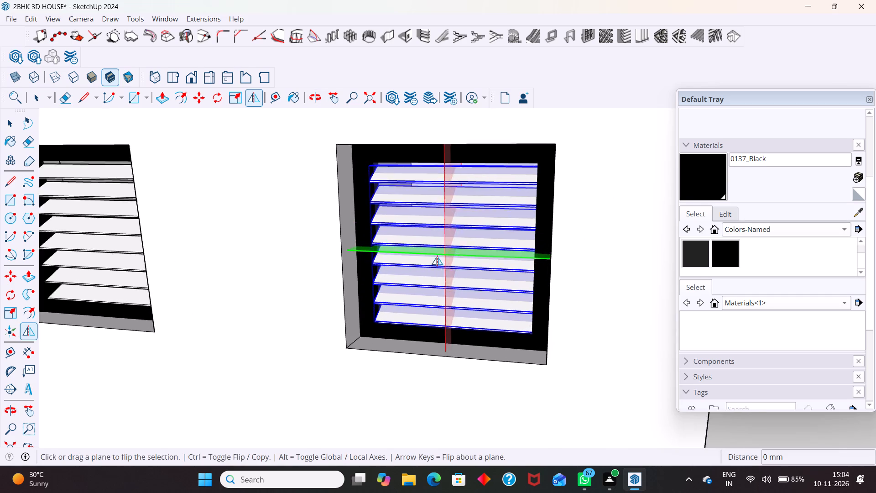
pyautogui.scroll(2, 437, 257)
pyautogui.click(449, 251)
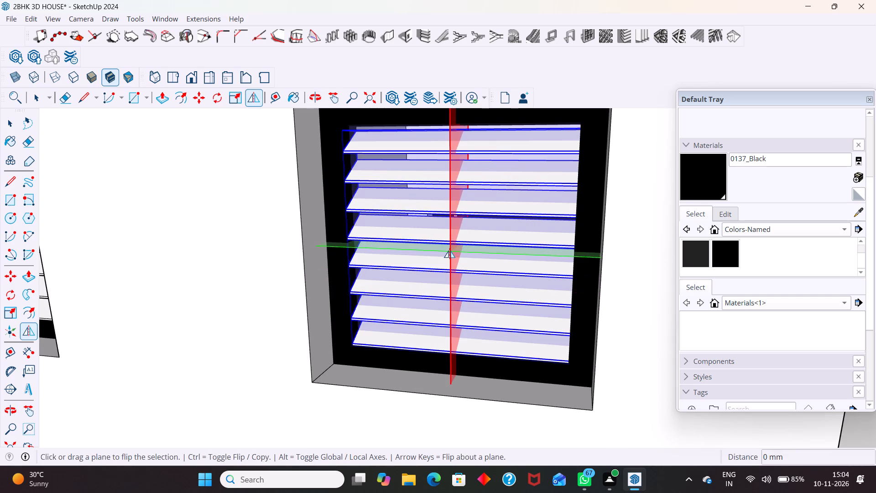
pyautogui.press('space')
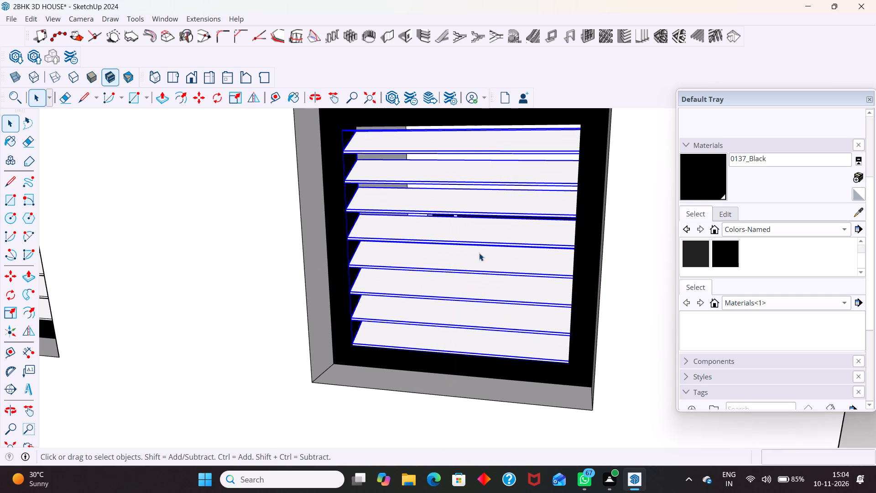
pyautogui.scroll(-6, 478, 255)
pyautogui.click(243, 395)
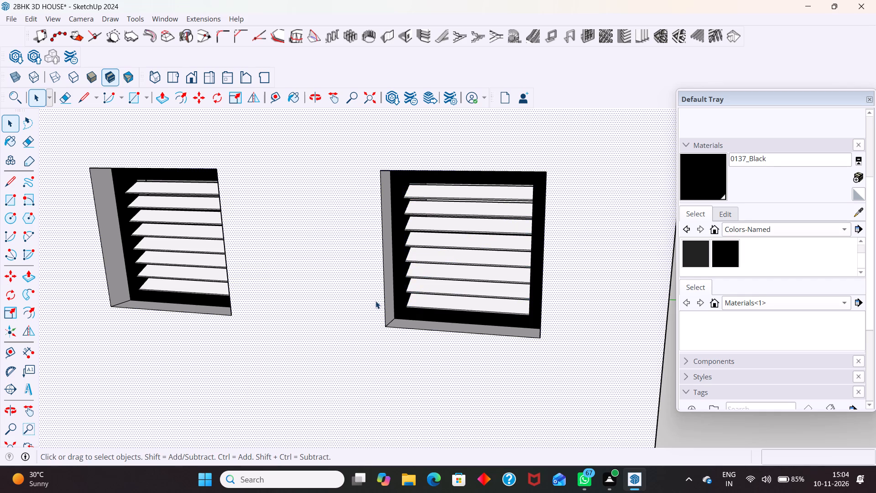
# Flip the louvres of the small window nearest the corner upside down about the horizontal green plane, offset about 19 mm, and clear their selection.
pyautogui.moveTo(345, 324); pyautogui.dragTo(210, 305, button='middle')
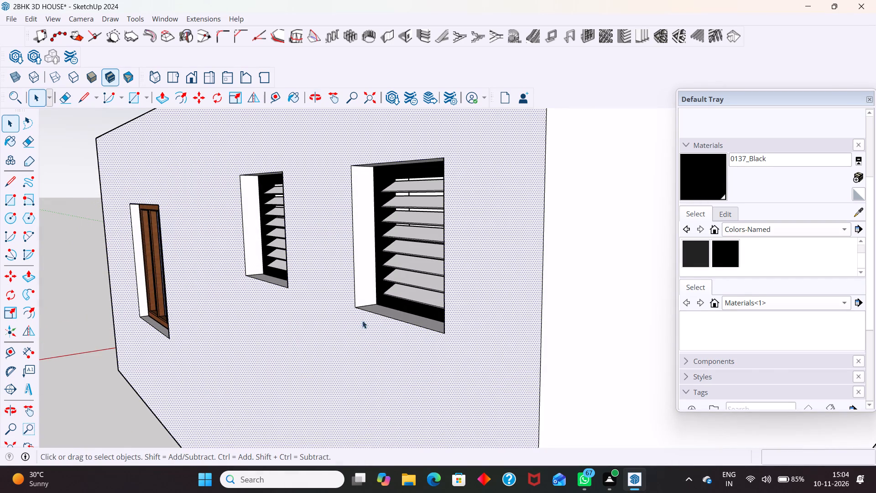
pyautogui.moveTo(379, 332); pyautogui.dragTo(429, 350, button='middle')
pyautogui.click(461, 235)
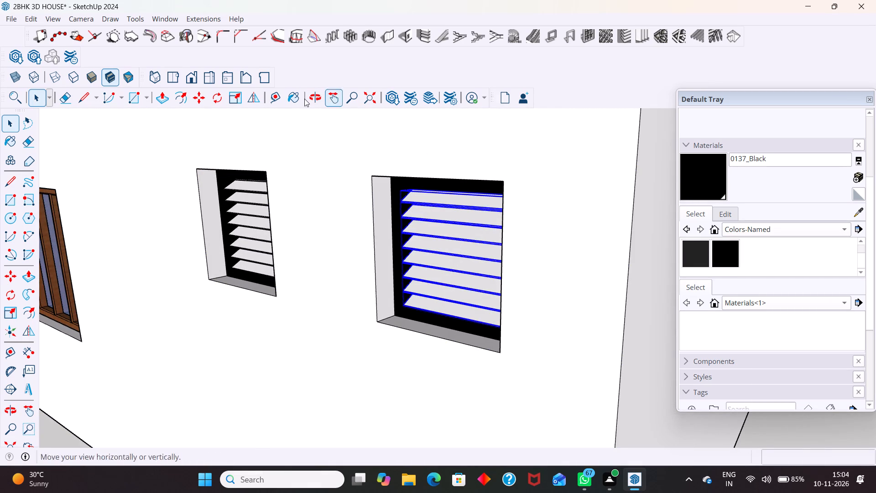
pyautogui.click(253, 96)
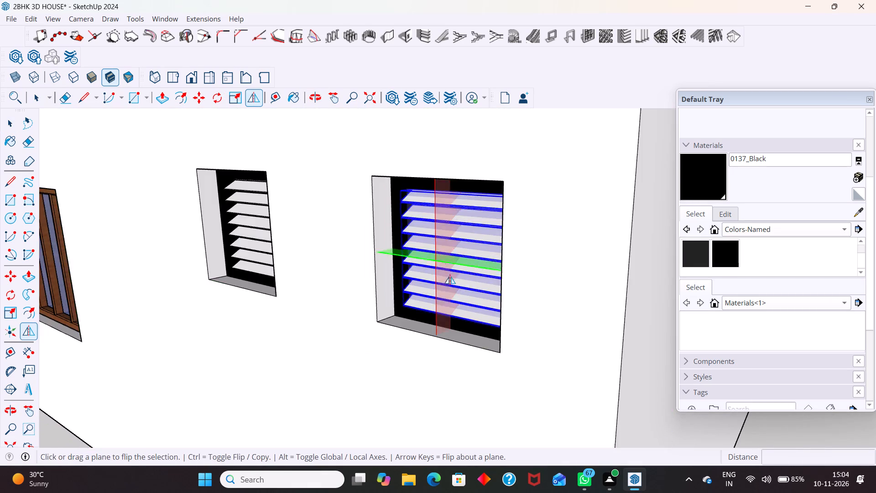
pyautogui.scroll(4, 450, 283)
pyautogui.click(435, 216)
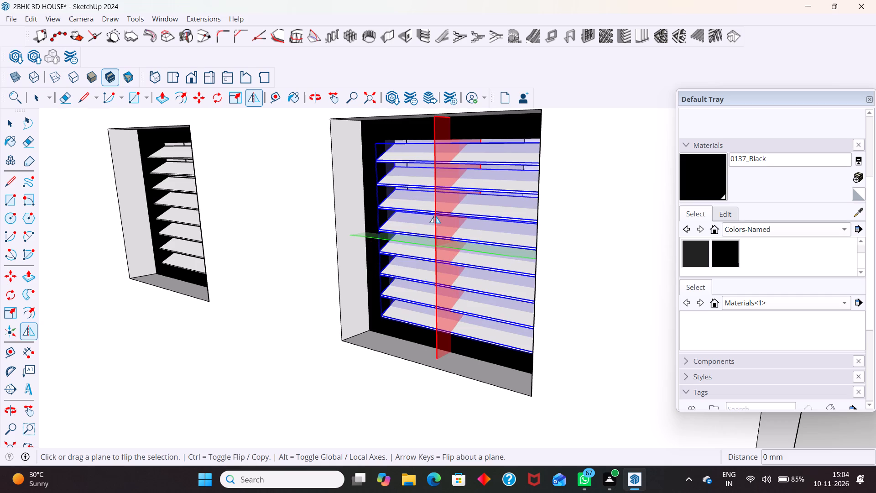
pyautogui.doubleClick(435, 216)
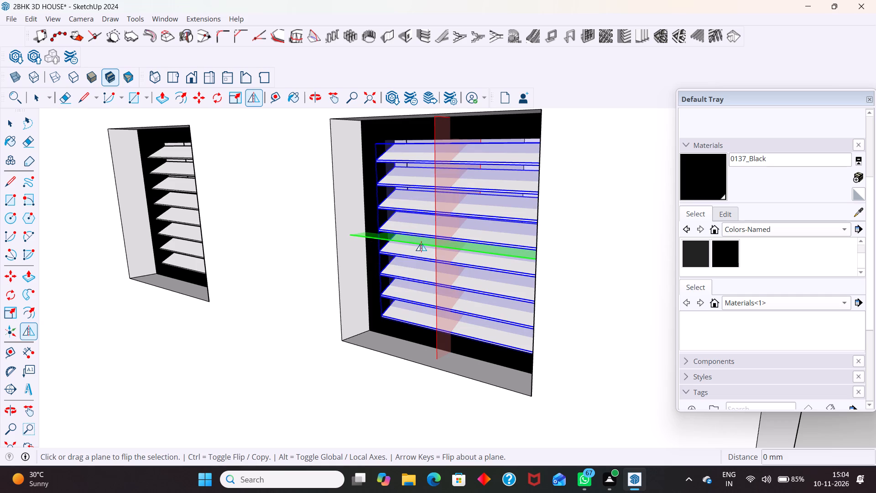
pyautogui.click(422, 242)
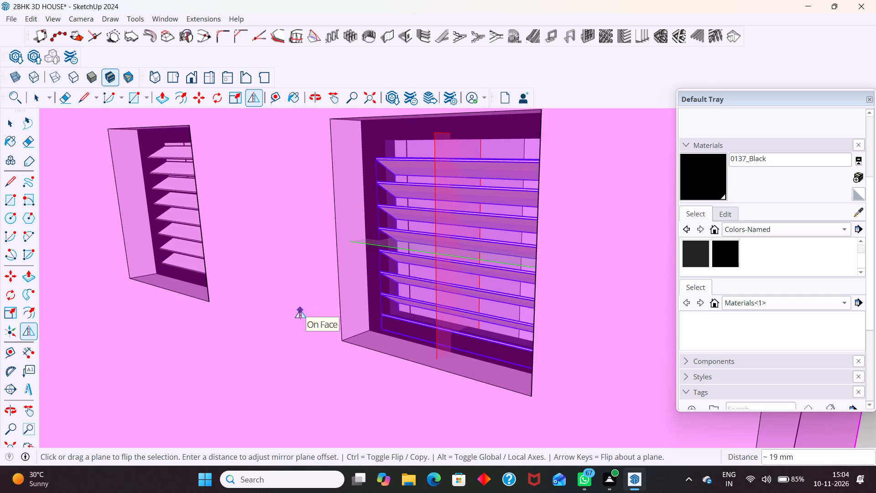
pyautogui.press('space')
pyautogui.scroll(-4, 388, 280)
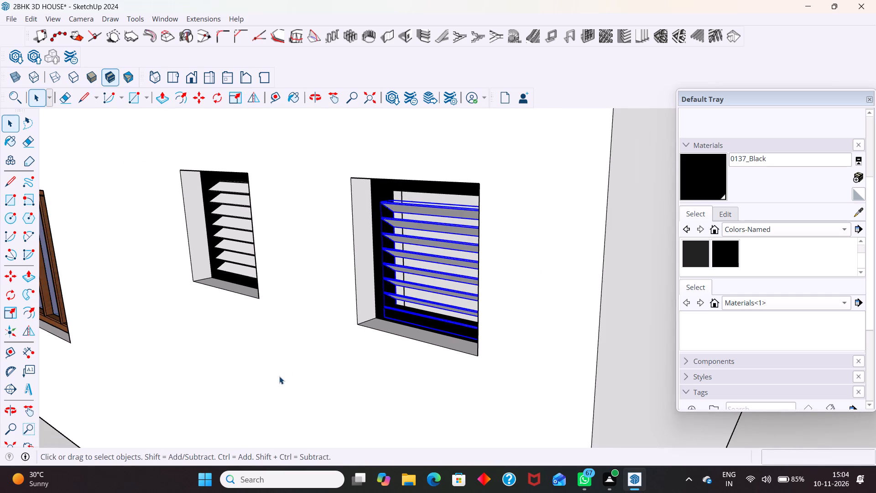
pyautogui.click(279, 376)
pyautogui.scroll(1, 466, 361)
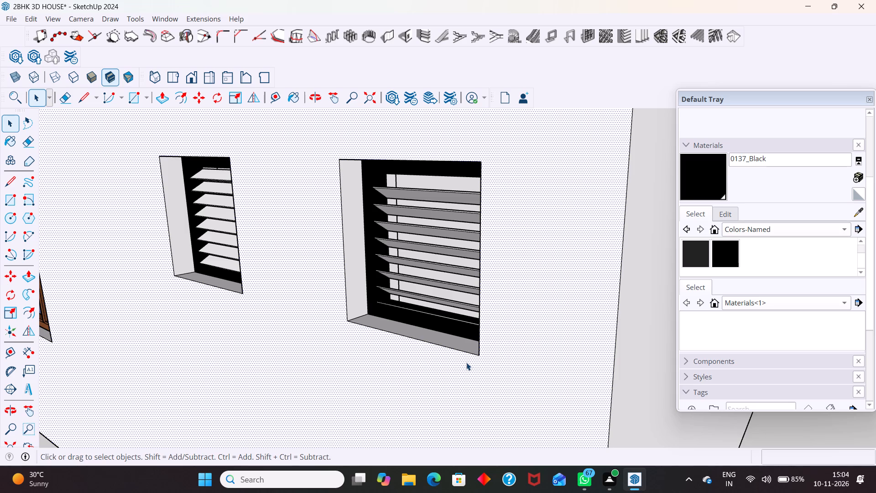
# Flip the other small window's louvre and frame group about the vertical green plane and the horizontal blue plane, and clear its selection.
pyautogui.scroll(-6, 442, 269)
pyautogui.moveTo(381, 281); pyautogui.dragTo(436, 293, button='middle')
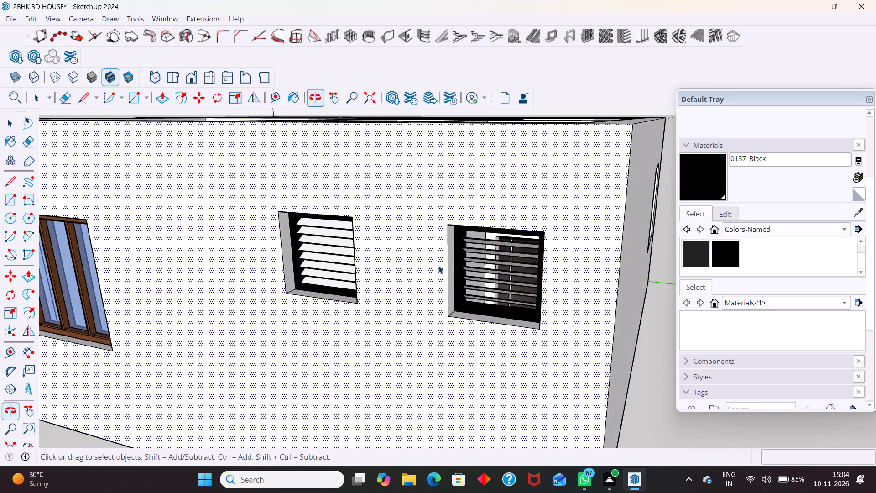
pyautogui.scroll(3, 437, 263)
pyautogui.click(297, 236)
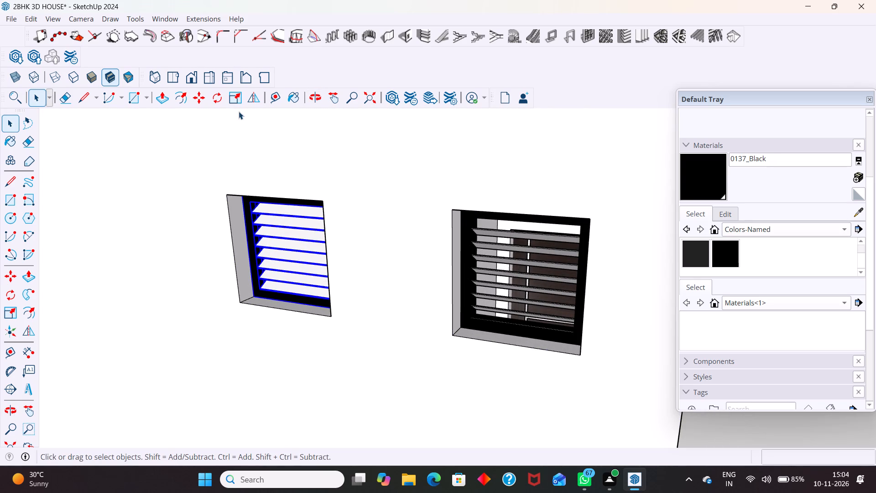
pyautogui.click(259, 96)
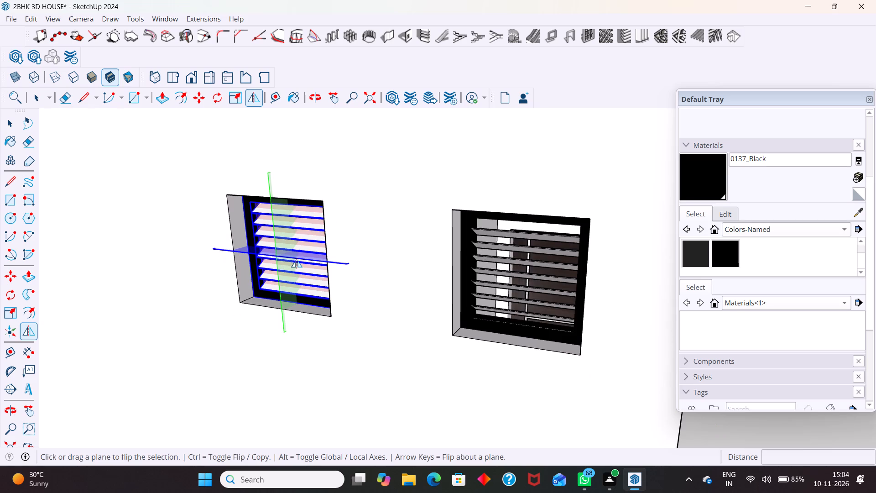
pyautogui.scroll(3, 297, 260)
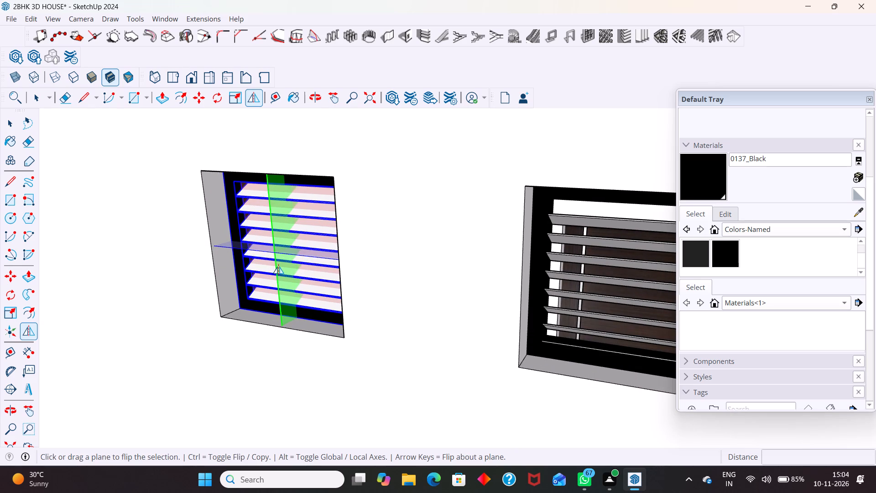
pyautogui.click(277, 267)
pyautogui.click(287, 251)
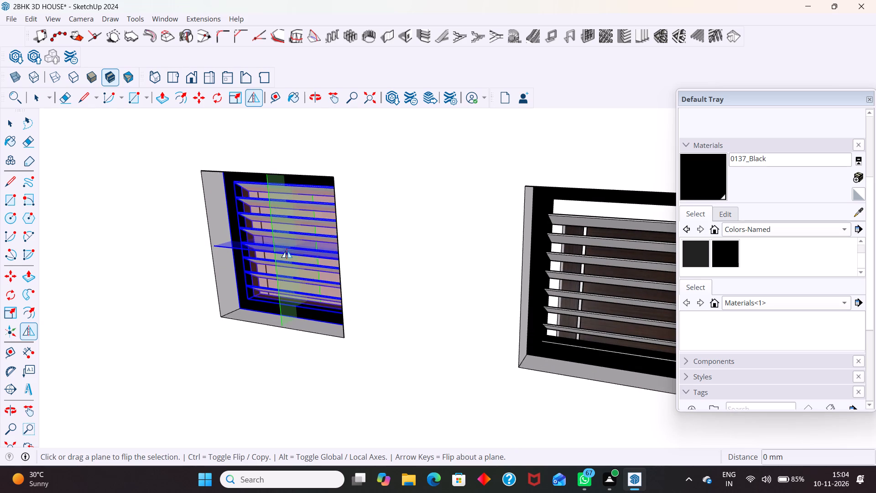
pyautogui.press('space')
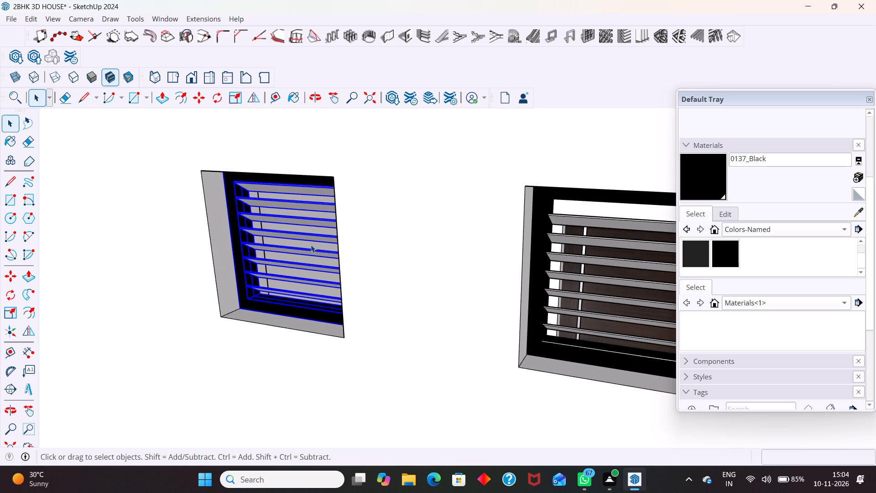
pyautogui.click(458, 252)
# Examine the flipped louvres on the side wall and the house's exterior around the entrance door.
pyautogui.scroll(-10, 318, 277)
pyautogui.moveTo(349, 325); pyautogui.dragTo(371, 335, button='middle')
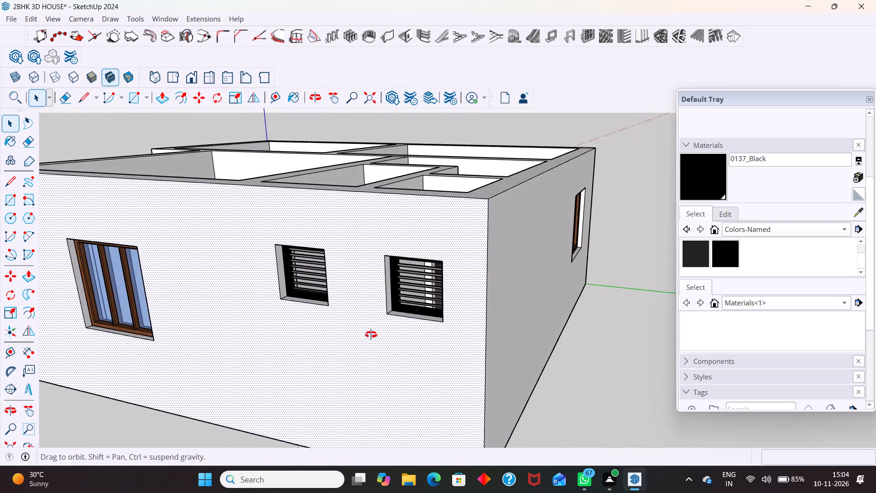
pyautogui.moveTo(371, 335); pyautogui.dragTo(451, 297, button='middle')
pyautogui.scroll(-5, 440, 262)
pyautogui.click(584, 281)
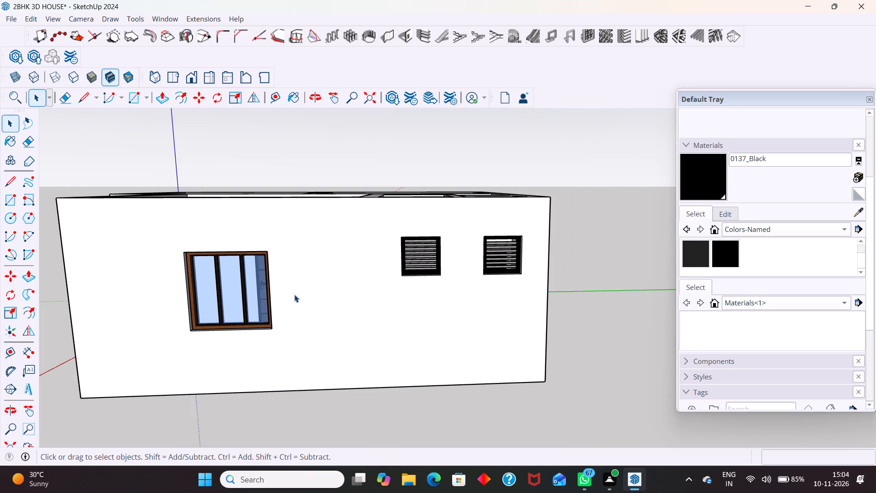
pyautogui.moveTo(299, 304); pyautogui.dragTo(354, 319, button='middle')
pyautogui.scroll(-5, 355, 246)
pyautogui.moveTo(325, 286); pyautogui.dragTo(367, 274, button='middle')
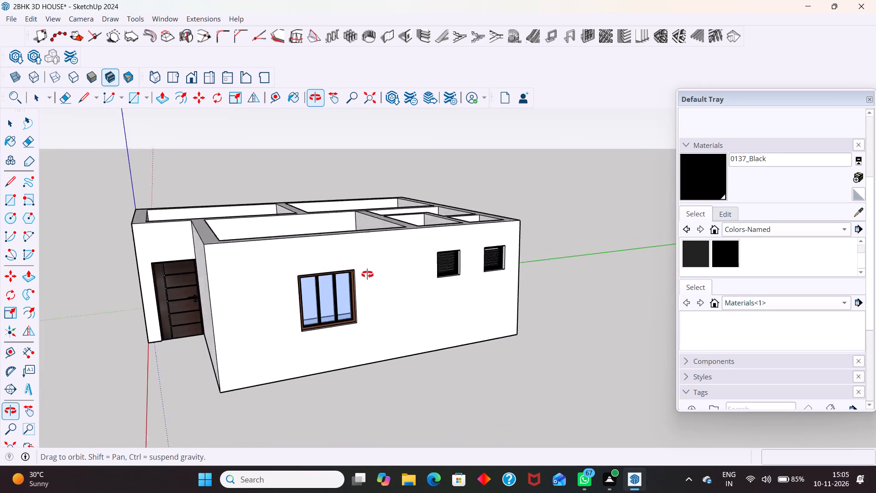
pyautogui.moveTo(367, 274); pyautogui.dragTo(376, 268, button='middle')
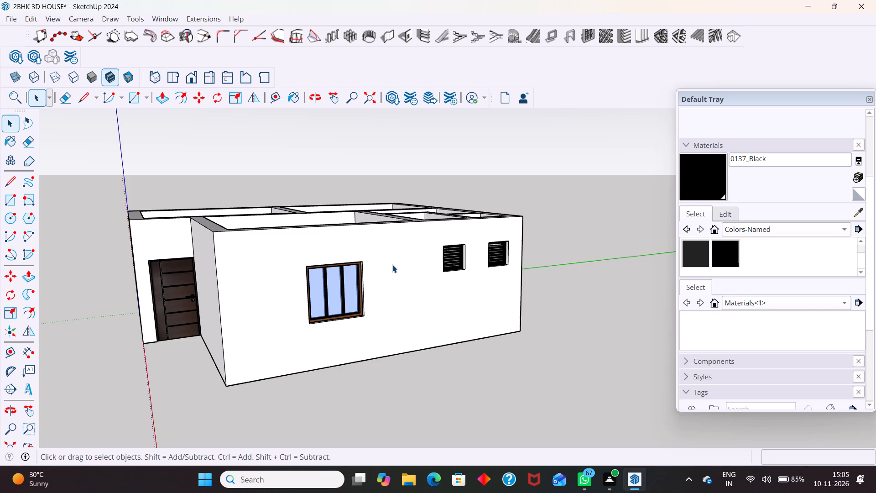
pyautogui.scroll(-3, 392, 266)
pyautogui.moveTo(372, 315); pyautogui.dragTo(430, 290, button='middle')
pyautogui.moveTo(338, 324); pyautogui.dragTo(351, 337, button='middle')
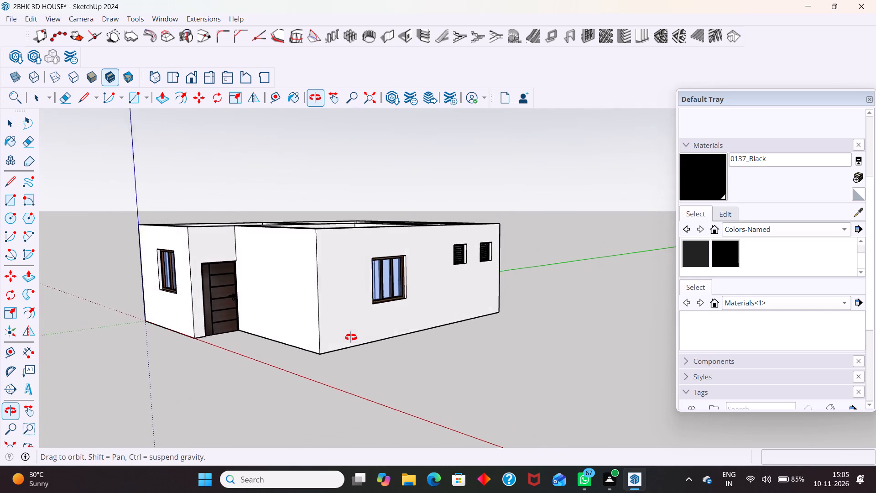
pyautogui.moveTo(351, 337); pyautogui.dragTo(372, 339, button='middle')
pyautogui.scroll(4, 308, 330)
pyautogui.moveTo(310, 365); pyautogui.dragTo(318, 384, button='middle')
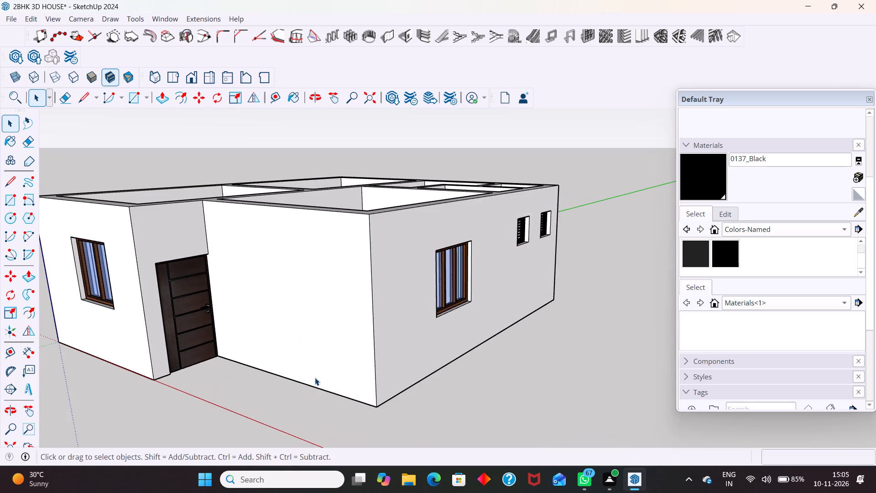
# Close the Default Tray to clear the drawing area around the house.
pyautogui.scroll(-4, 314, 374)
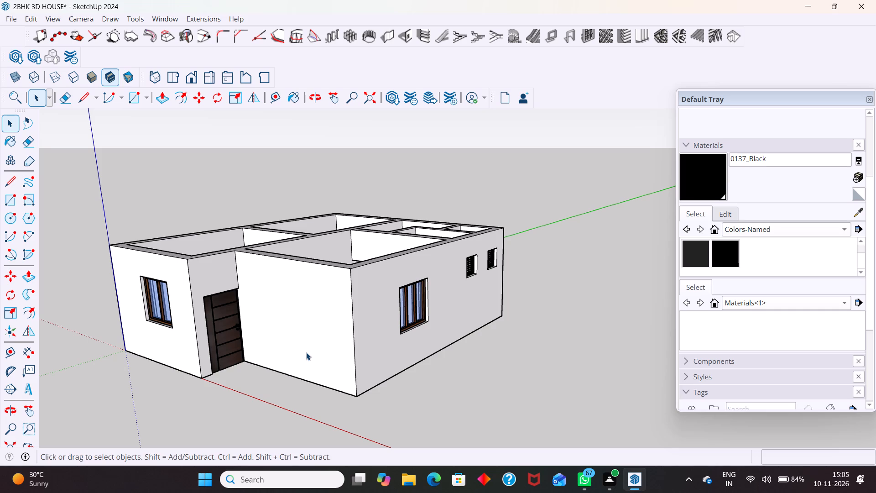
pyautogui.scroll(-6, 328, 241)
pyautogui.moveTo(360, 358); pyautogui.dragTo(318, 323, button='middle')
pyautogui.scroll(-3, 322, 324)
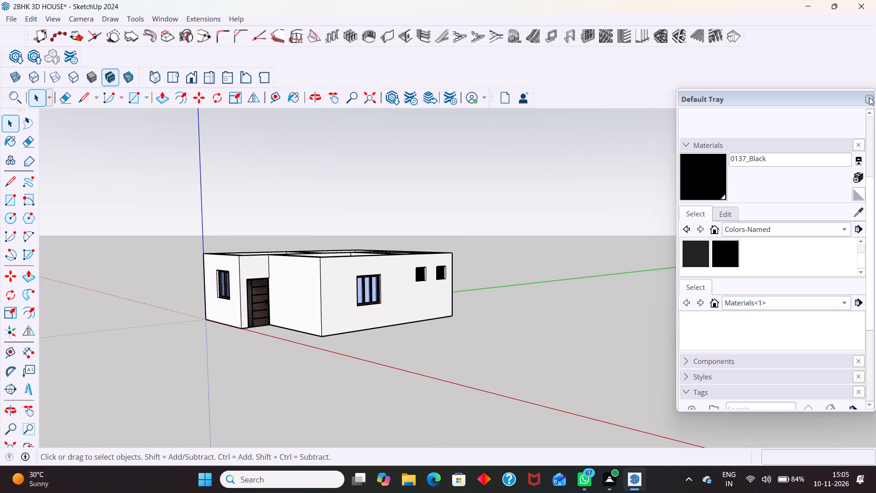
pyautogui.click(869, 97)
# Draw a single line parallel to the green axis on open ground beside the wall with the two small louvred windows.
pyautogui.moveTo(412, 252); pyautogui.dragTo(435, 309, button='middle')
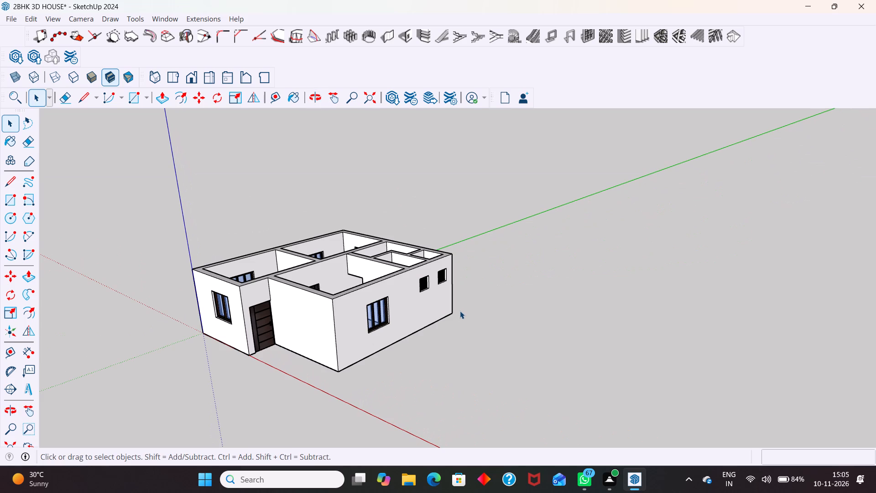
pyautogui.press('l')
pyautogui.click(496, 367)
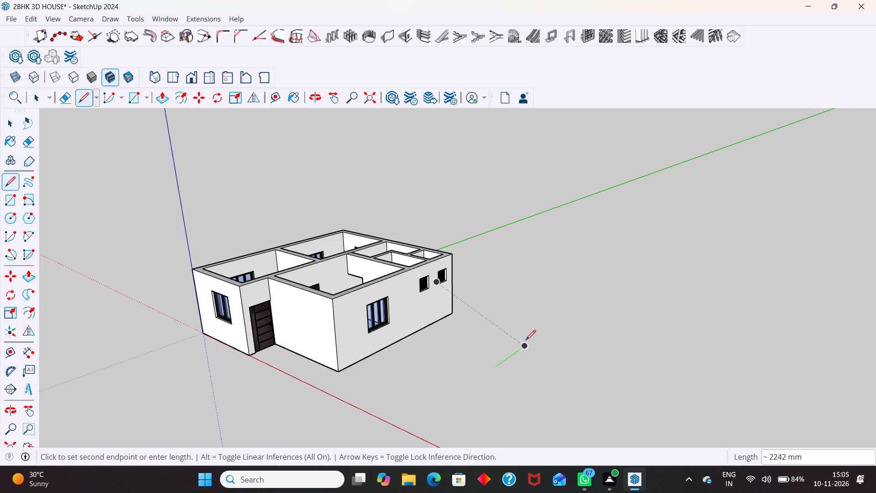
pyautogui.click(539, 329)
pyautogui.press('space')
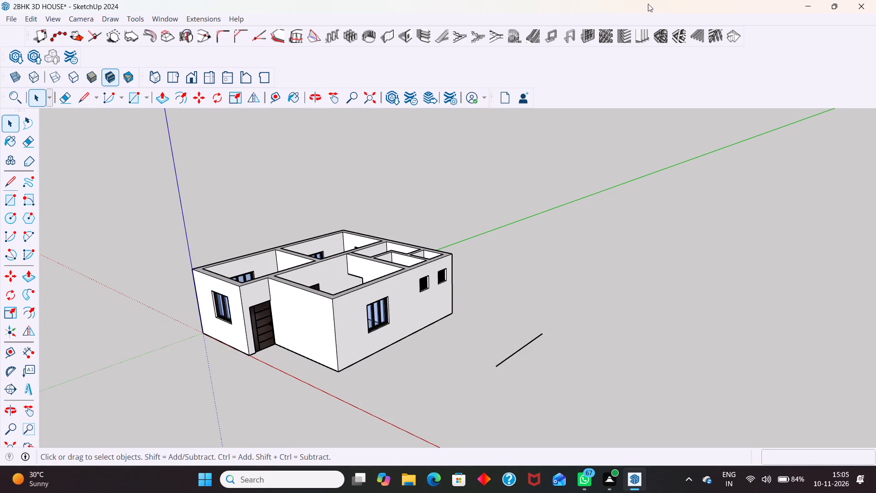
# Start the 1001bit Build Staircase 2 tool and set the staircase direction to right to left.
pyautogui.rightClick(584, 74)
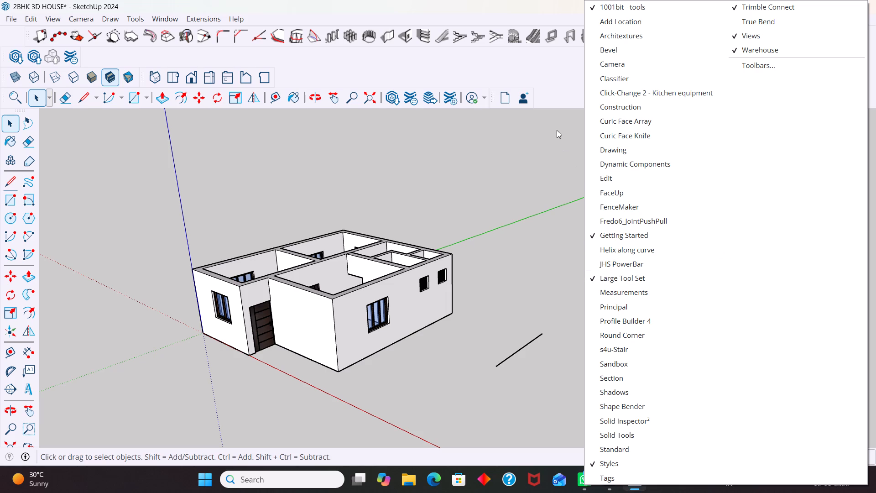
pyautogui.click(462, 37)
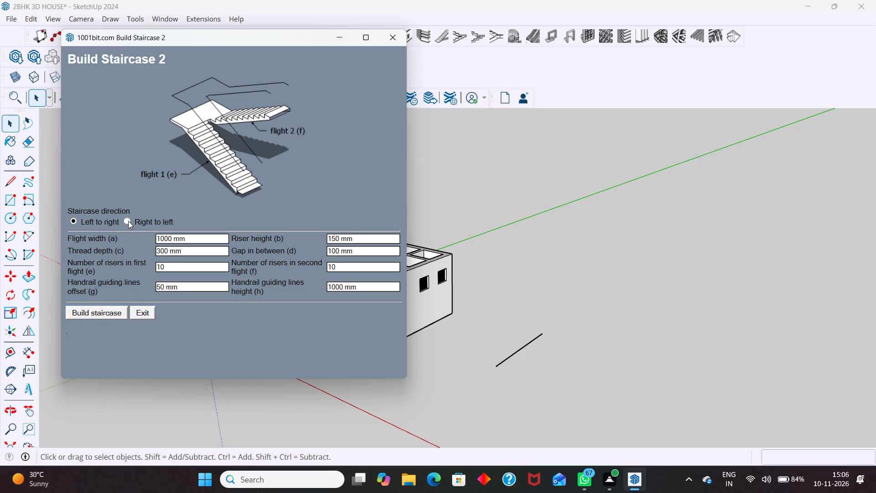
pyautogui.click(128, 221)
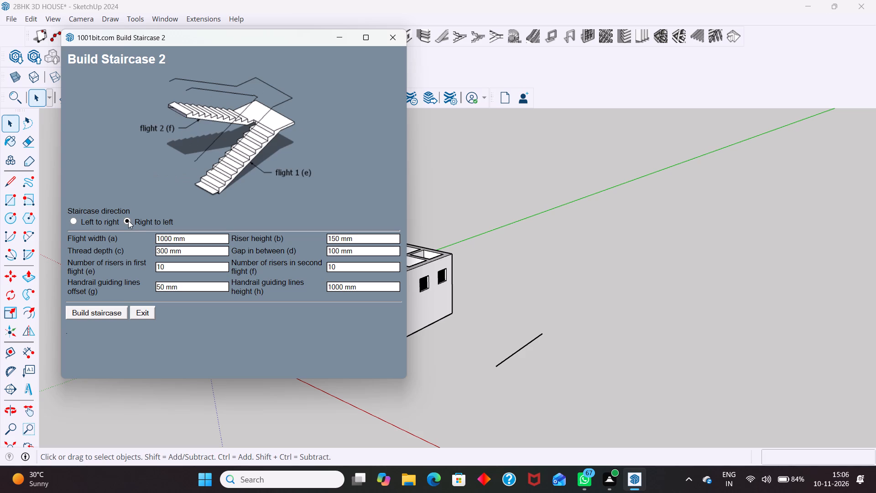
# Set the staircase's flight width to 4', riser height to 6" and tread depth to 1'.
pyautogui.click(188, 240)
pyautogui.press('BackSpace')
pyautogui.press('BackSpace')
pyautogui.press('BackSpace')
pyautogui.press('BackSpace')
pyautogui.press('BackSpace')
pyautogui.press('BackSpace')
pyautogui.press('BackSpace')
pyautogui.press('BackSpace')
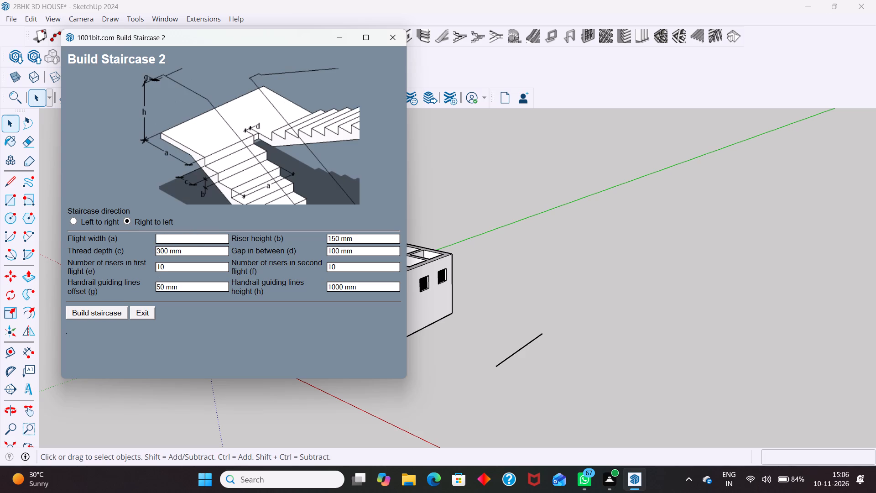
pyautogui.write("4'")
pyautogui.click(358, 240)
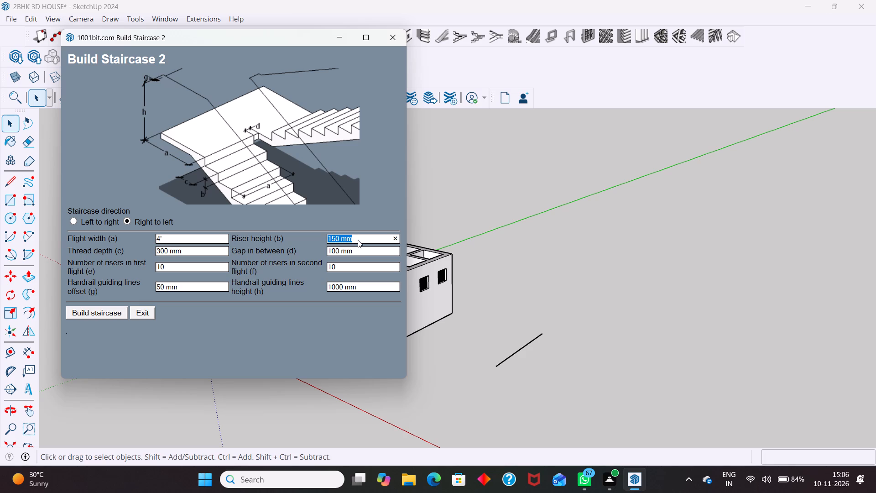
pyautogui.press('BackSpace')
pyautogui.write('6"')
pyautogui.click(198, 250)
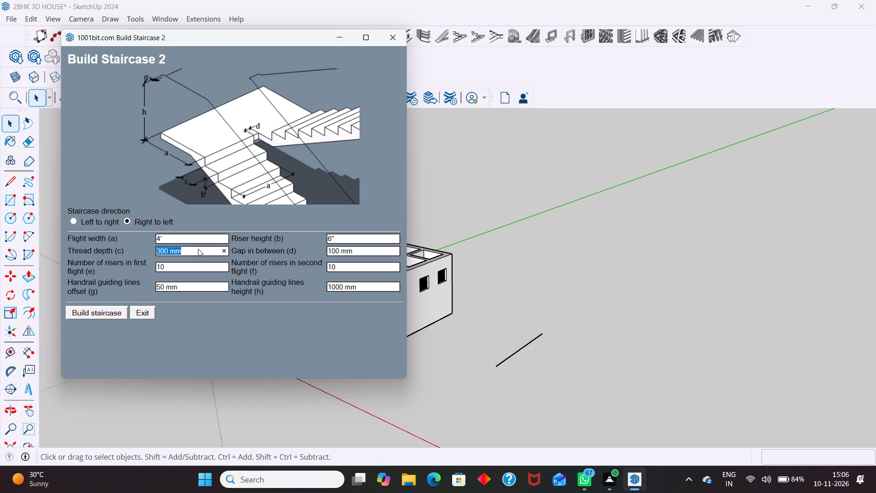
pyautogui.press('BackSpace')
pyautogui.write("1'")
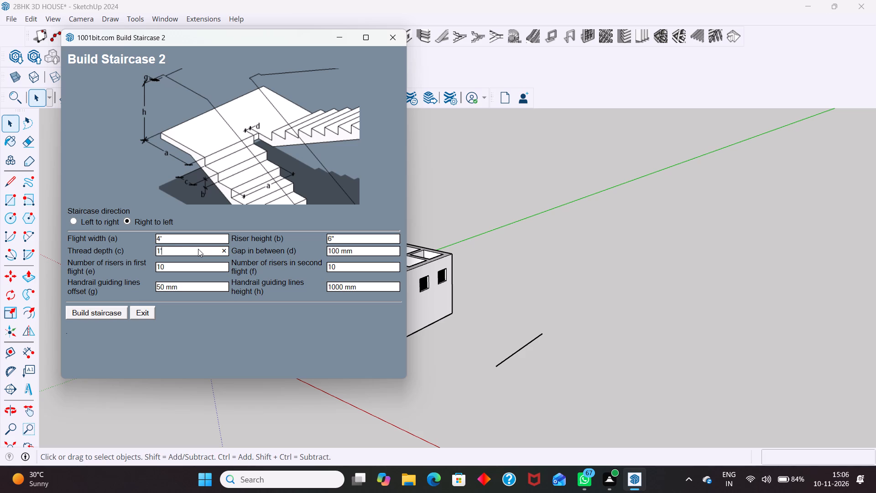
# Set the handrail guiding lines to an offset of 2" and a height of 3'.
pyautogui.click(184, 285)
pyautogui.press('BackSpace')
pyautogui.press('2')
pyautogui.hotkey('shift', '"')
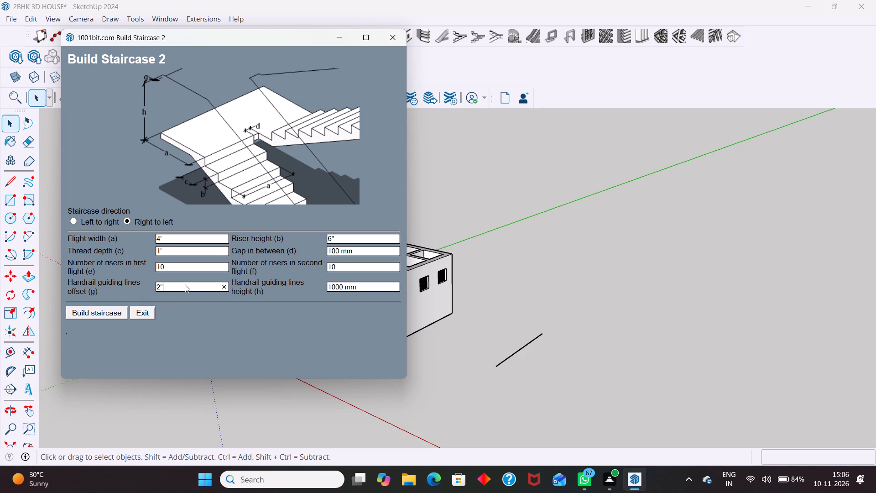
pyautogui.click(360, 286)
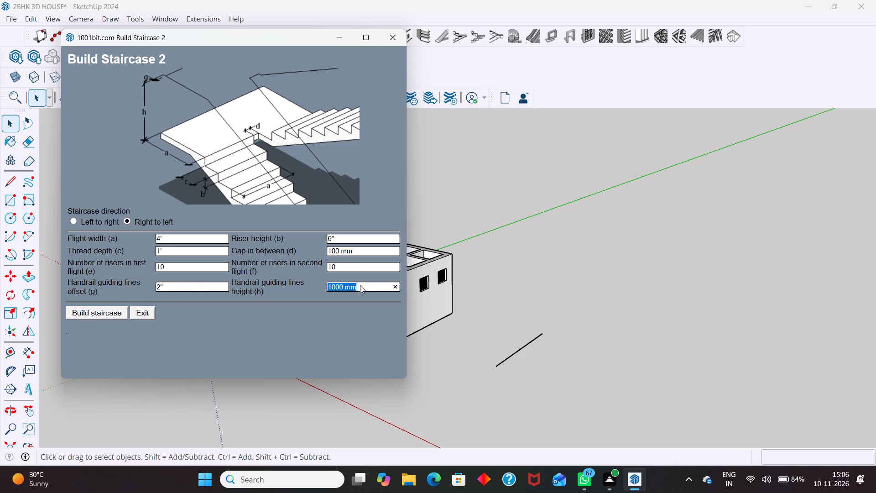
pyautogui.press('BackSpace')
pyautogui.press('3')
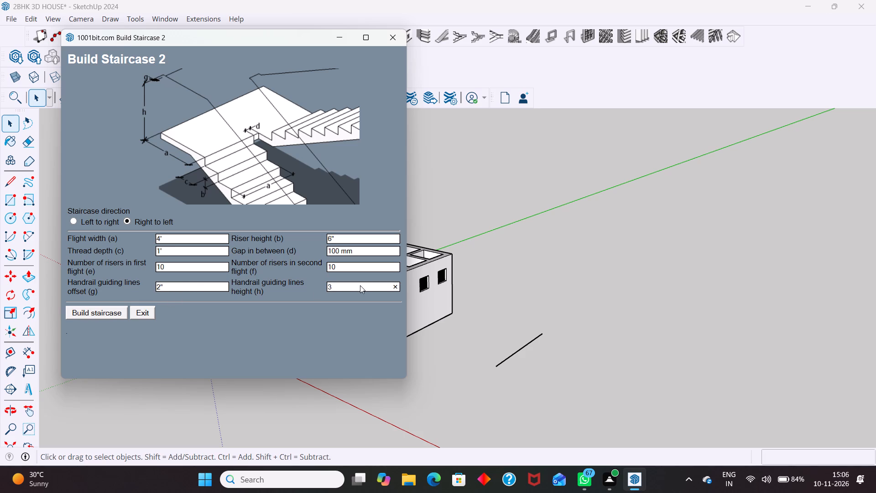
pyautogui.press("'")
# Open the gap between the two flights for editing.
pyautogui.click(356, 247)
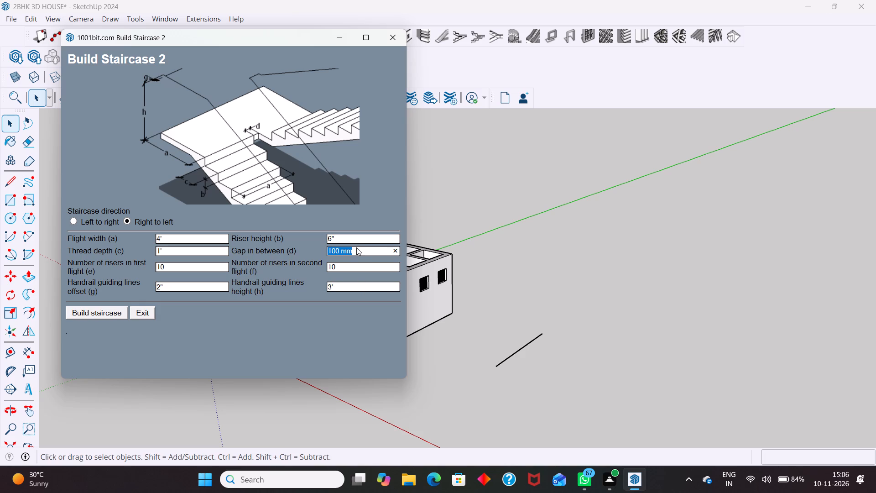
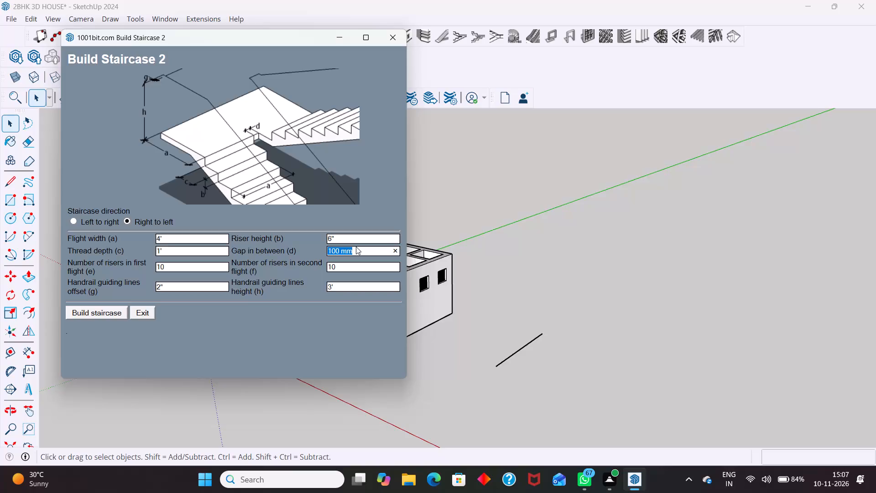
# Set the gap between the flights to 1' and build the staircase along the reference line beside the house.
pyautogui.press('BackSpace')
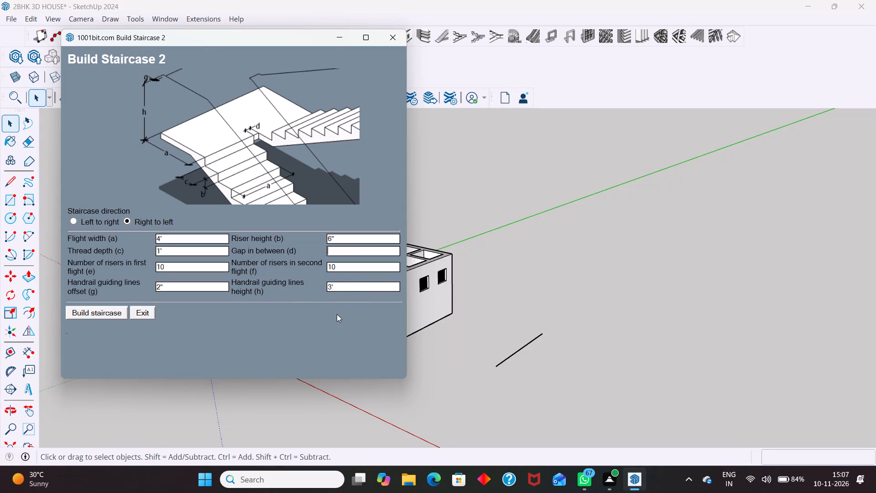
pyautogui.write("1'")
pyautogui.click(113, 315)
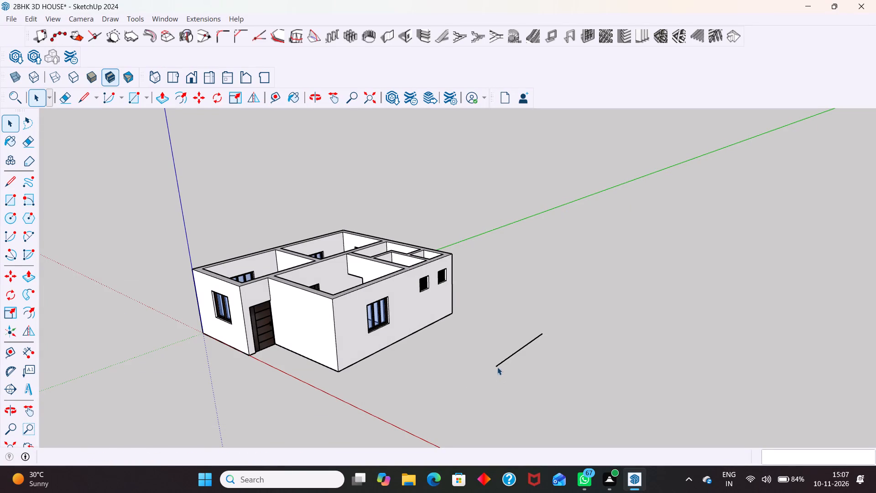
pyautogui.click(496, 366)
pyautogui.click(540, 330)
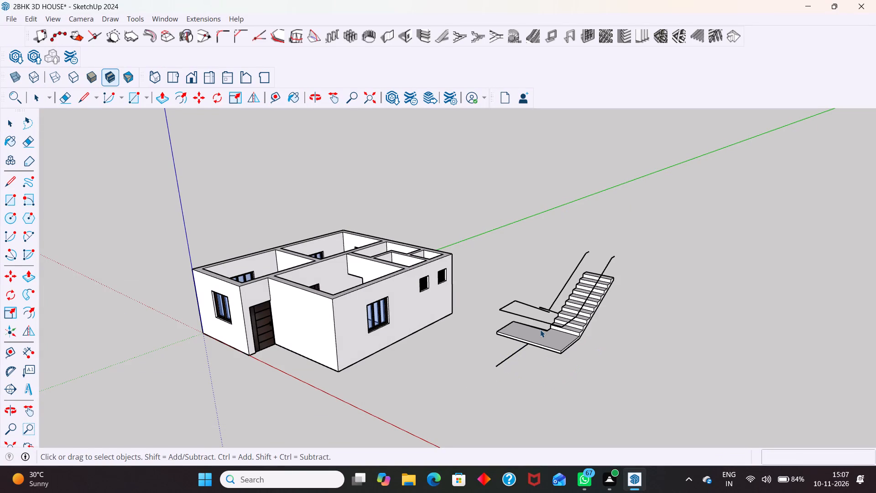
pyautogui.press('space')
# Flip the whole staircase about its green-axis plane and its red-axis plane.
pyautogui.scroll(4, 582, 322)
pyautogui.moveTo(580, 336); pyautogui.dragTo(560, 360, button='middle')
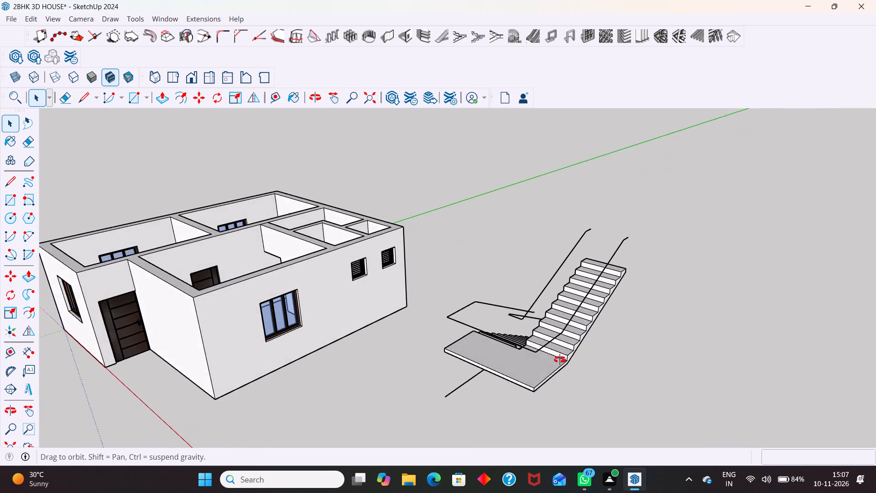
pyautogui.moveTo(560, 360); pyautogui.dragTo(541, 369, button='middle')
pyautogui.click(590, 305)
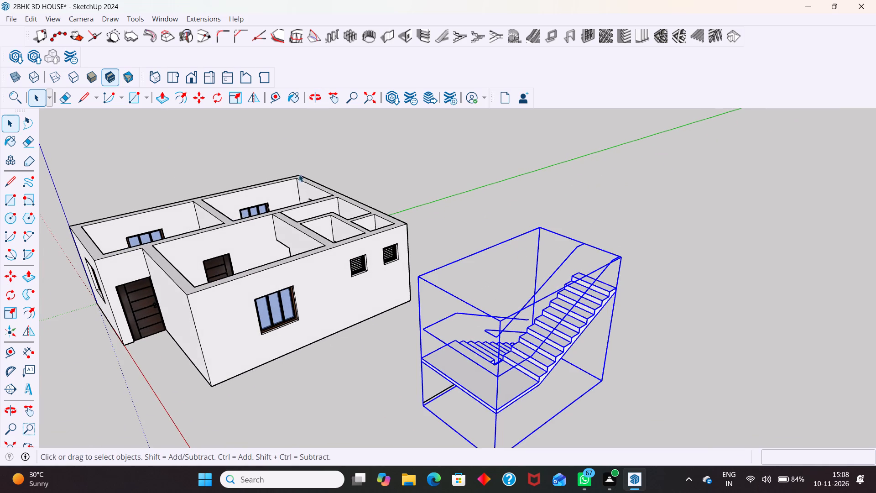
pyautogui.click(255, 98)
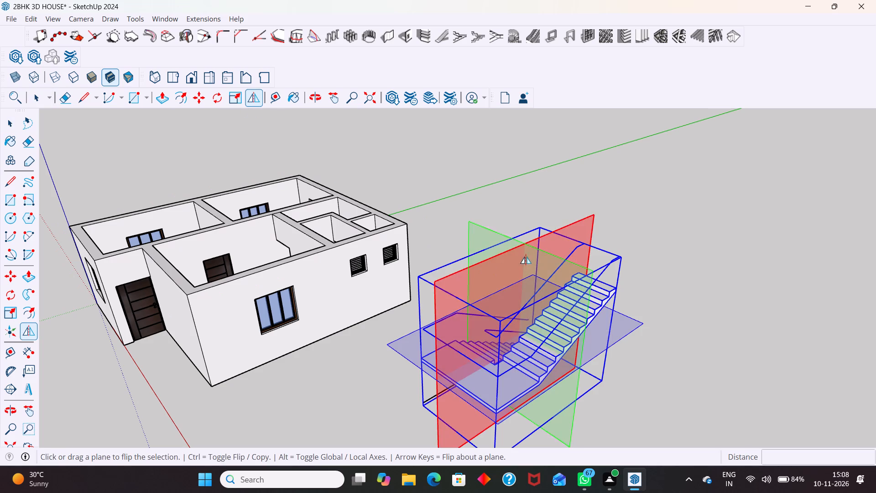
pyautogui.click(530, 255)
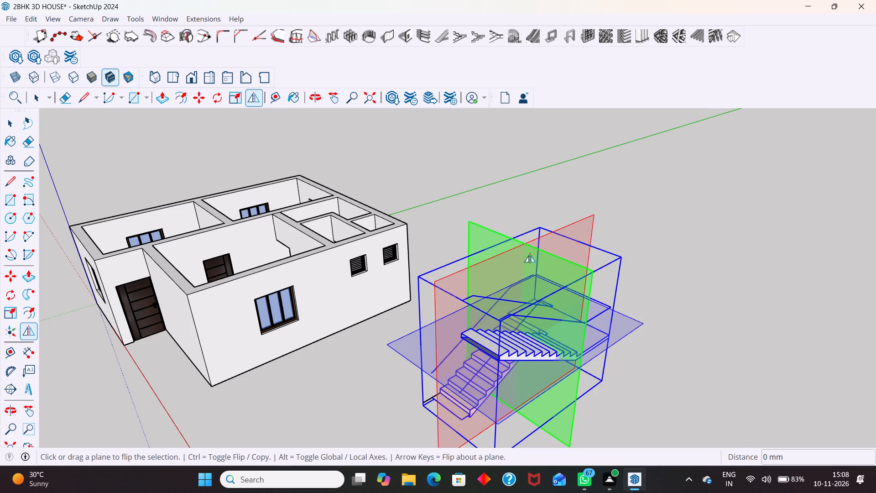
pyautogui.click(559, 235)
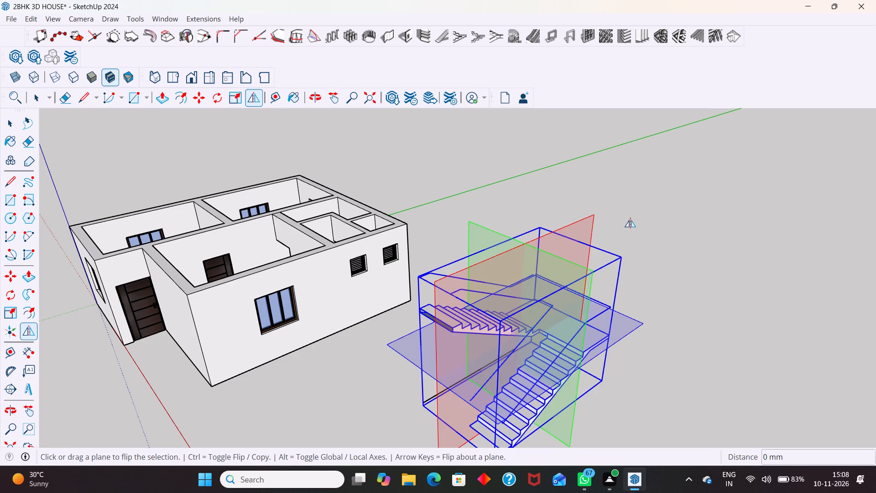
pyautogui.click(643, 214)
pyautogui.press('space')
pyautogui.click(672, 254)
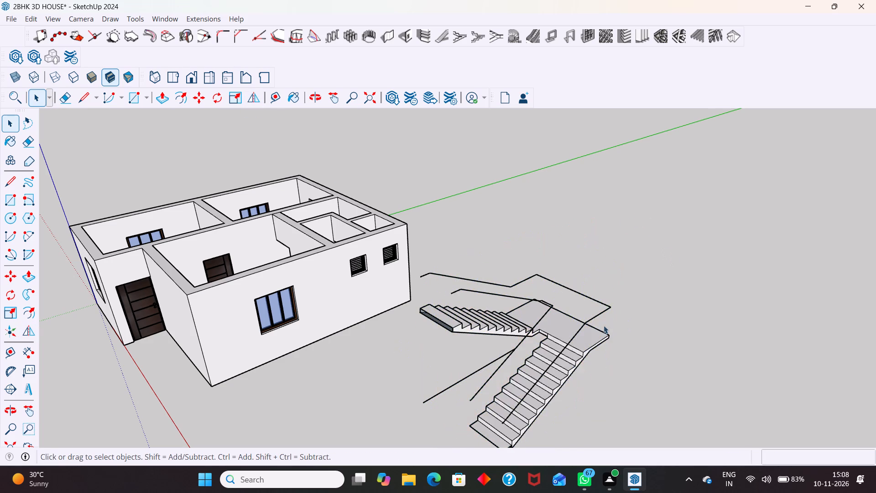
# Delete the handrail guiding lines inside the staircase group, keeping the flights and landing.
pyautogui.scroll(3, 562, 361)
pyautogui.doubleClick(590, 312)
pyautogui.click(590, 312)
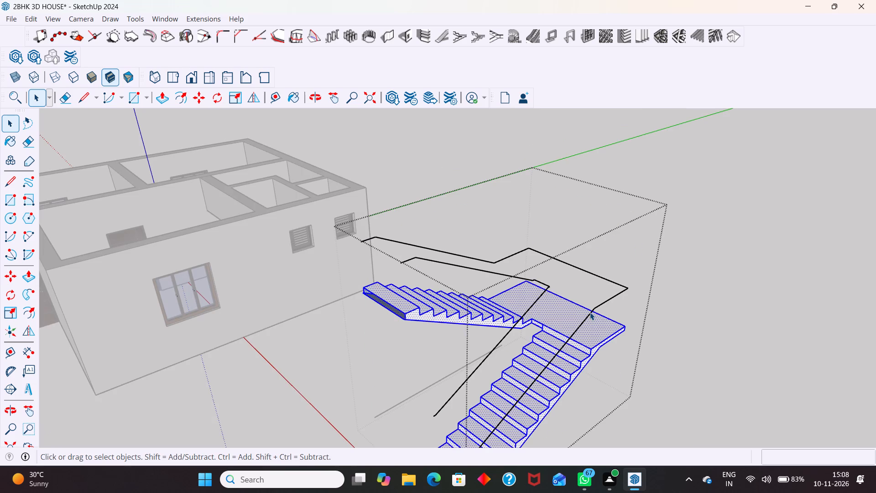
pyautogui.click(616, 291)
pyautogui.click(620, 291)
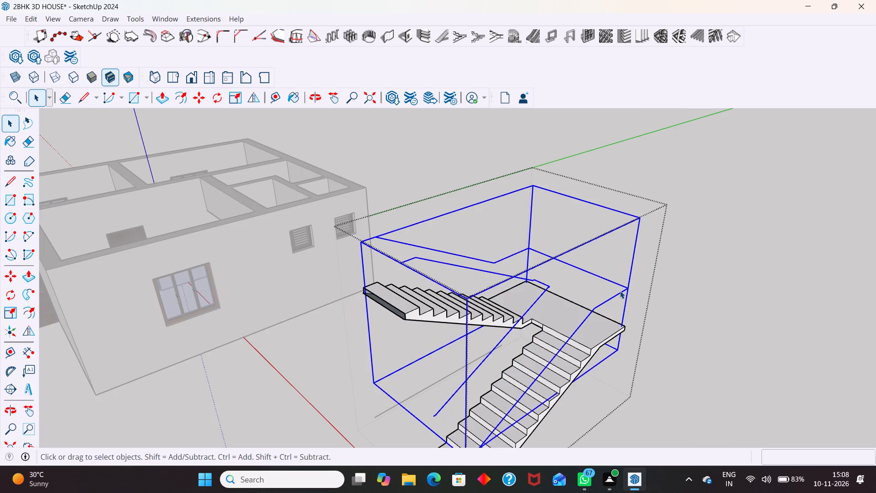
pyautogui.press('Delete')
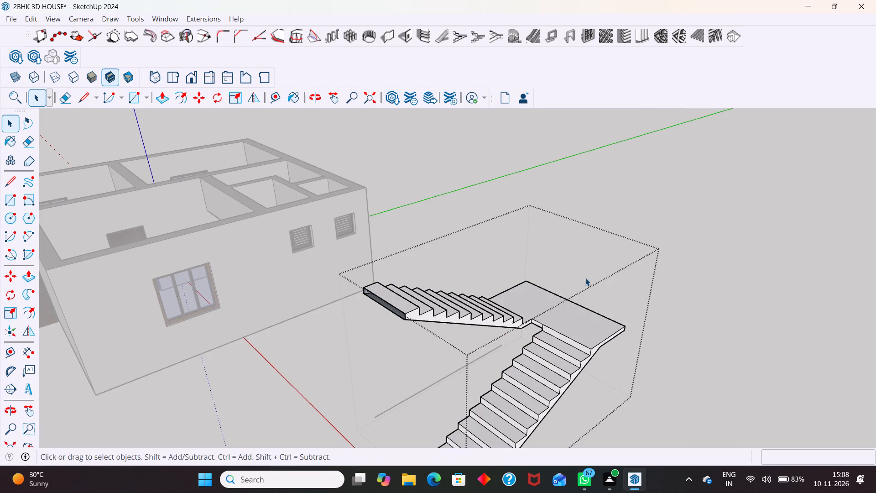
pyautogui.press('Delete')
# Leave the staircase group and delete the reference line on the ground beneath the staircase.
pyautogui.scroll(-6, 547, 266)
pyautogui.scroll(4, 542, 356)
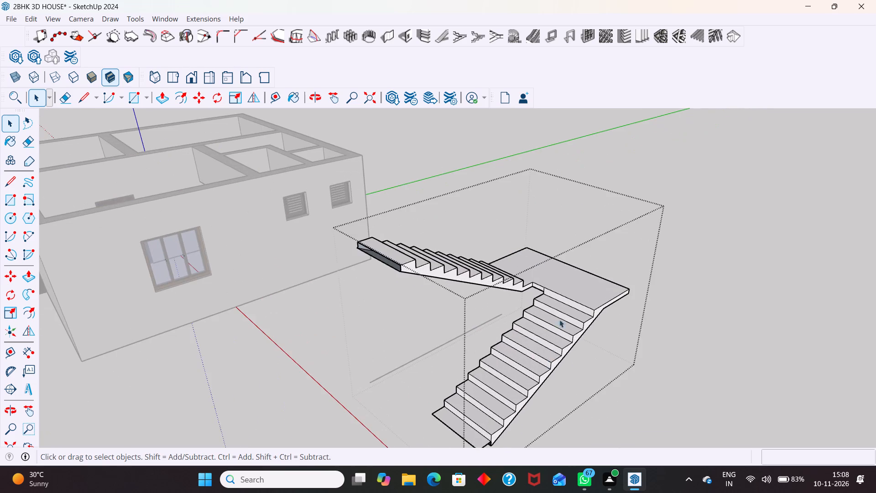
pyautogui.scroll(-4, 559, 290)
pyautogui.scroll(1, 528, 395)
pyautogui.moveTo(512, 408); pyautogui.dragTo(509, 376, button='middle')
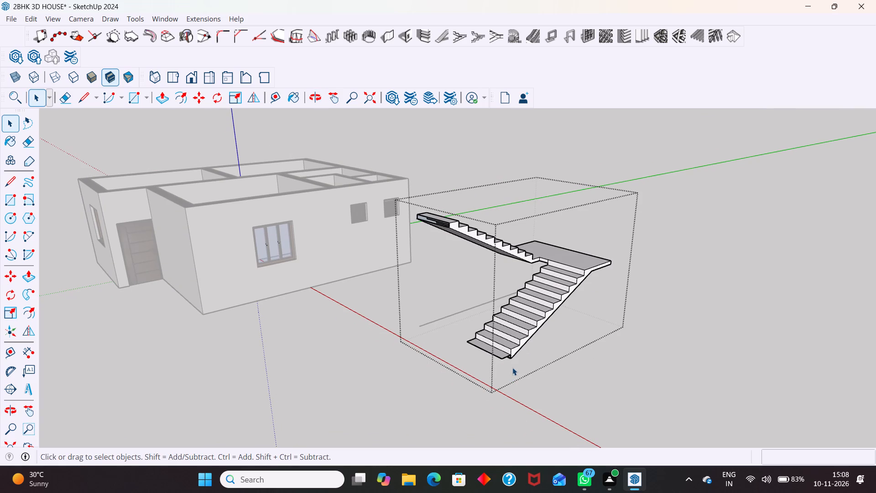
pyautogui.moveTo(443, 364); pyautogui.dragTo(558, 276, button='middle')
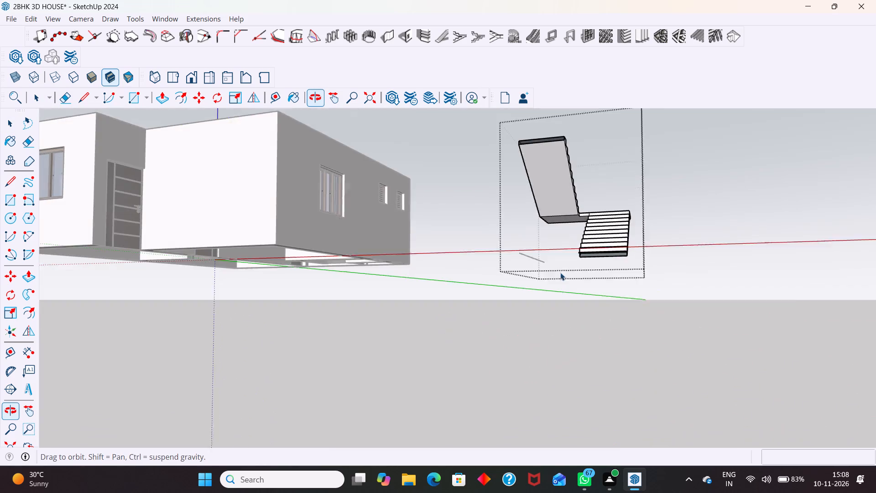
pyautogui.click(591, 363)
pyautogui.scroll(-3, 589, 354)
pyautogui.moveTo(556, 326); pyautogui.dragTo(554, 363, button='middle')
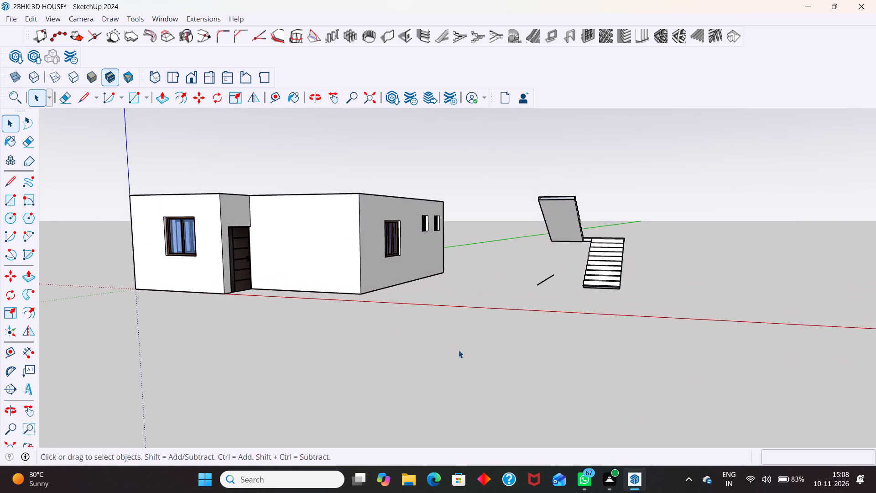
pyautogui.scroll(4, 447, 330)
pyautogui.moveTo(408, 323); pyautogui.dragTo(417, 229, button='middle')
pyautogui.scroll(4, 555, 221)
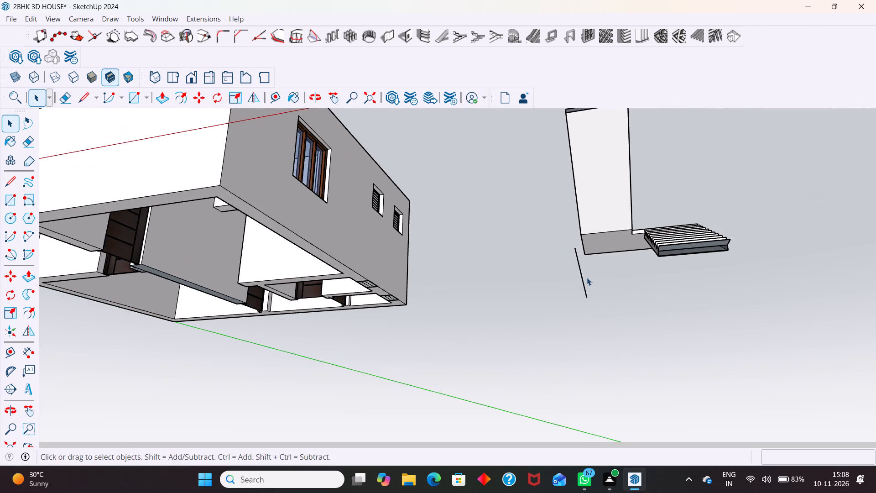
pyautogui.click(583, 283)
pyautogui.press('Delete')
# Examine the house from below, checking how the interior doors sit in their openings and against the wall ends.
pyautogui.scroll(-5, 583, 283)
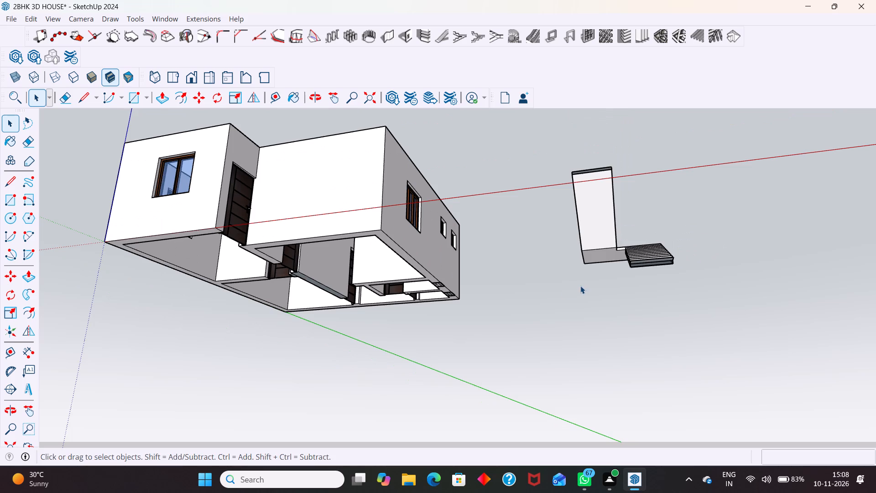
pyautogui.moveTo(328, 251); pyautogui.dragTo(374, 195, button='middle')
pyautogui.scroll(1, 375, 195)
pyautogui.scroll(-5, 374, 248)
pyautogui.moveTo(366, 217); pyautogui.dragTo(401, 152, button='middle')
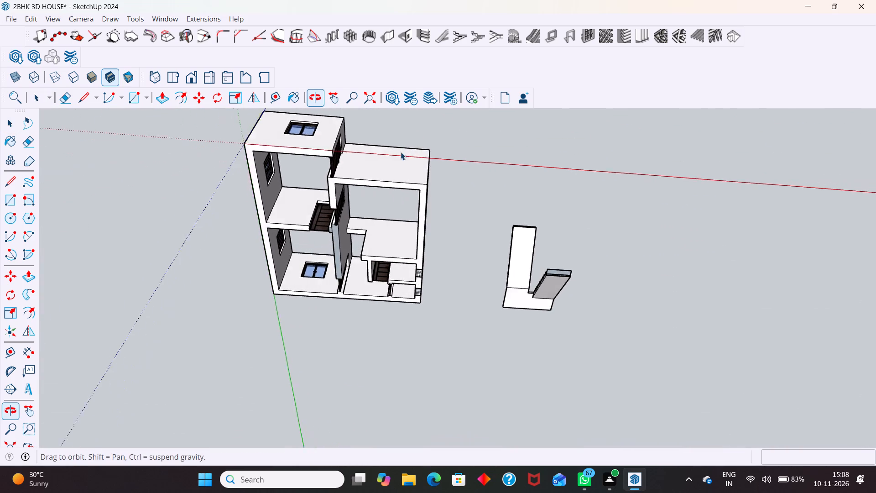
pyautogui.moveTo(401, 152); pyautogui.dragTo(401, 152, button='middle')
pyautogui.scroll(14, 352, 216)
pyautogui.scroll(-3, 325, 259)
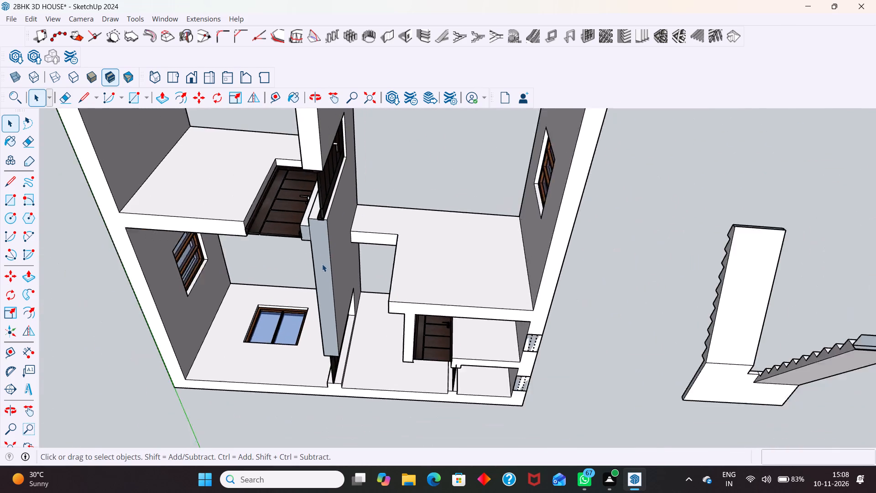
pyautogui.scroll(-3, 322, 264)
pyautogui.scroll(15, 327, 217)
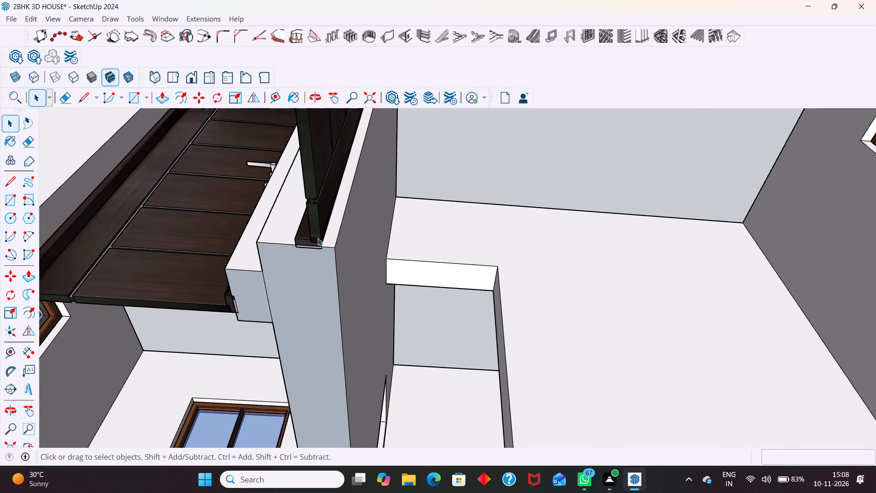
pyautogui.scroll(7, 318, 238)
pyautogui.moveTo(312, 248); pyautogui.dragTo(316, 277, button='middle')
pyautogui.moveTo(316, 277); pyautogui.dragTo(311, 300, button='middle')
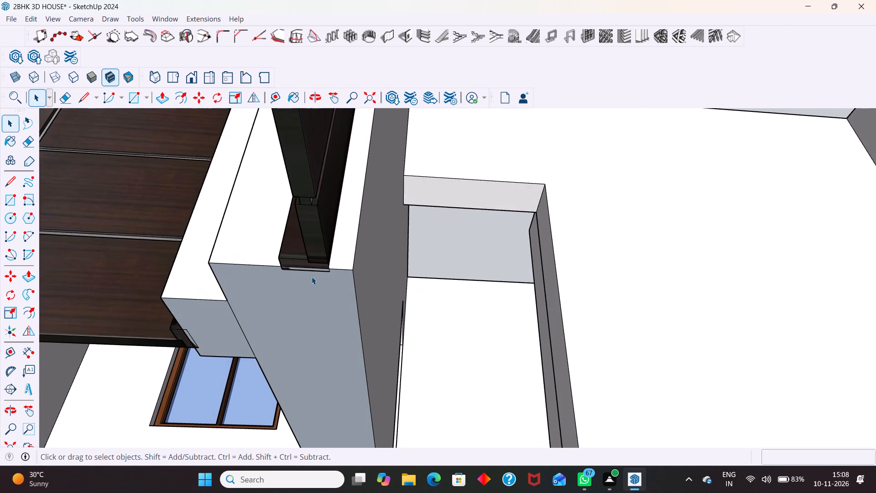
pyautogui.scroll(-4, 312, 276)
pyautogui.moveTo(315, 254); pyautogui.dragTo(348, 204, button='middle')
pyautogui.scroll(1, 353, 197)
pyautogui.scroll(-6, 349, 209)
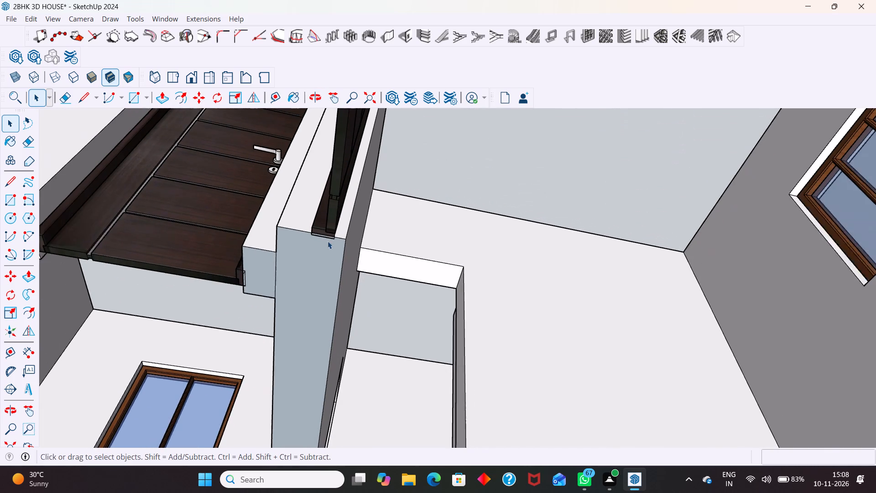
pyautogui.scroll(6, 57, 255)
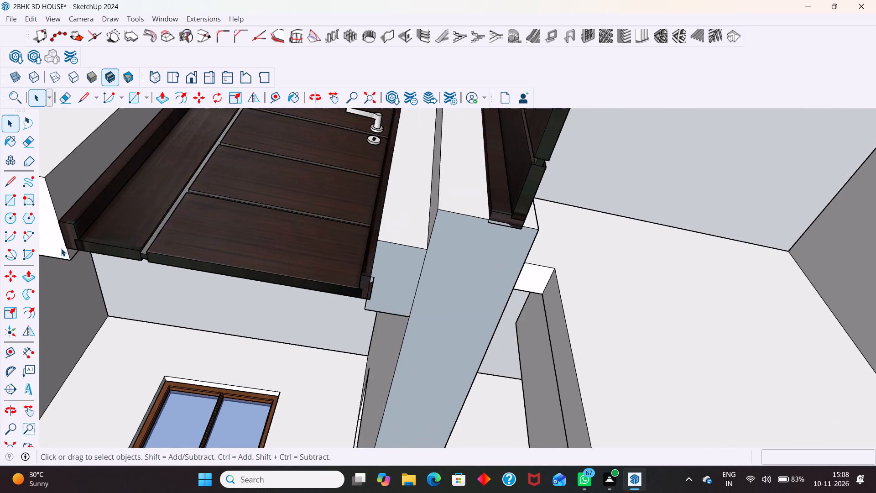
pyautogui.scroll(-13, 63, 249)
pyautogui.scroll(4, 244, 207)
pyautogui.moveTo(195, 231); pyautogui.dragTo(191, 307, button='middle')
pyautogui.moveTo(211, 212); pyautogui.dragTo(182, 237, button='middle')
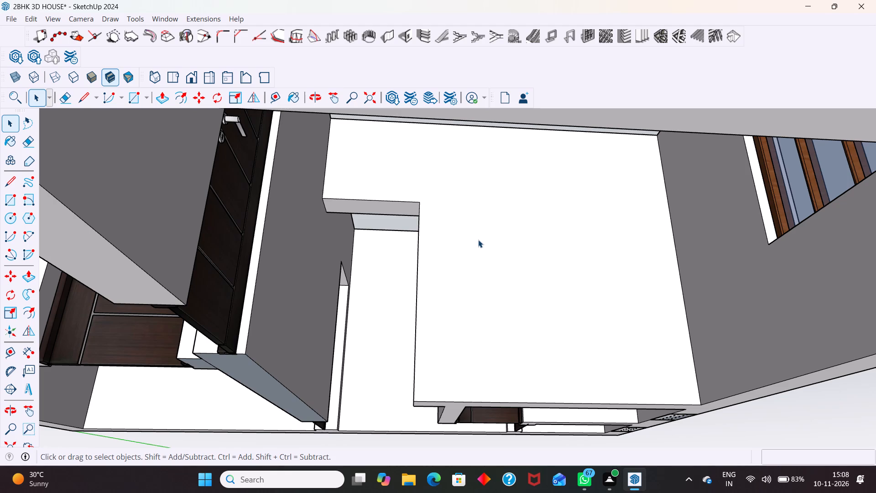
pyautogui.scroll(-4, 278, 293)
pyautogui.scroll(-1, 334, 362)
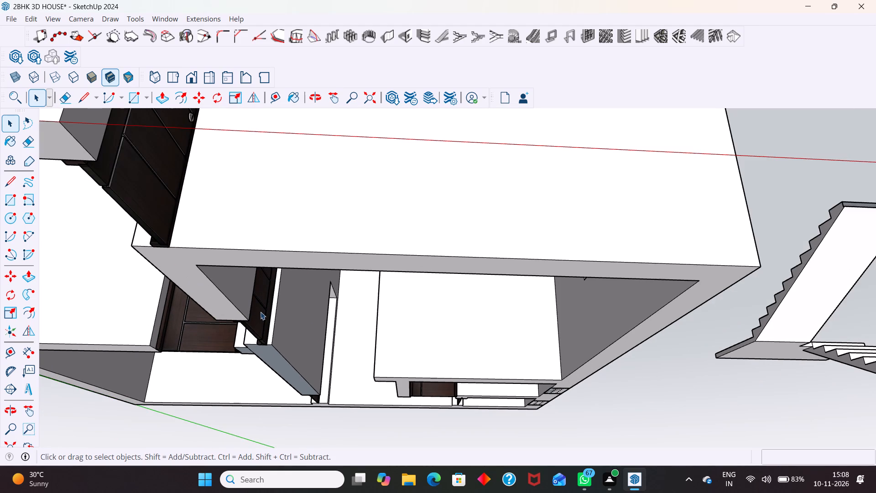
pyautogui.scroll(1, 189, 251)
pyautogui.scroll(-4, 219, 241)
pyautogui.moveTo(146, 211); pyautogui.dragTo(176, 103, button='middle')
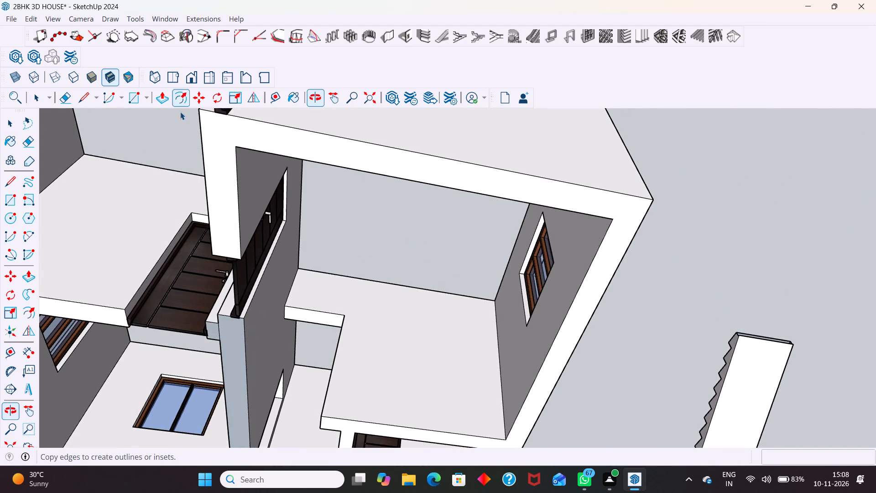
pyautogui.scroll(-4, 239, 330)
pyautogui.scroll(5, 251, 145)
pyautogui.scroll(-6, 244, 184)
pyautogui.scroll(2, 209, 340)
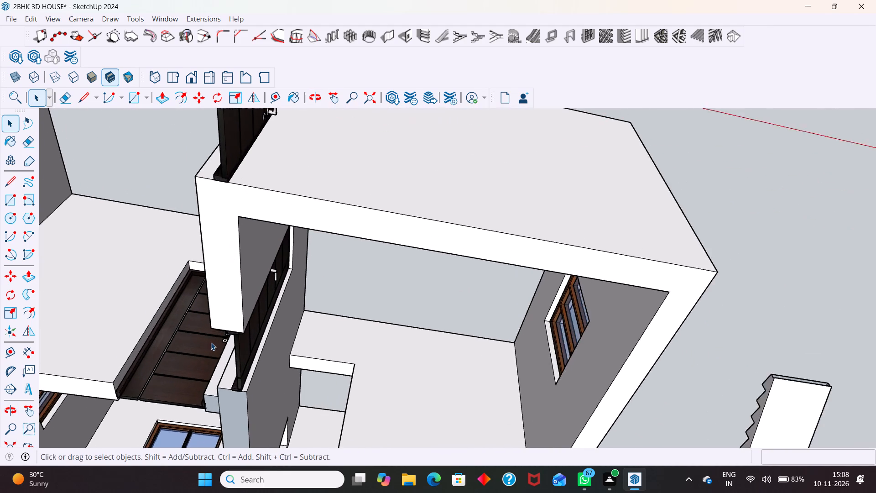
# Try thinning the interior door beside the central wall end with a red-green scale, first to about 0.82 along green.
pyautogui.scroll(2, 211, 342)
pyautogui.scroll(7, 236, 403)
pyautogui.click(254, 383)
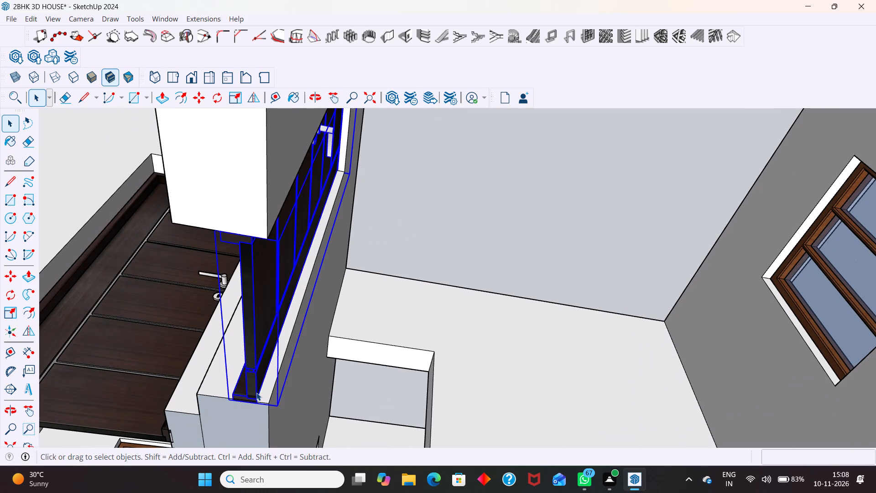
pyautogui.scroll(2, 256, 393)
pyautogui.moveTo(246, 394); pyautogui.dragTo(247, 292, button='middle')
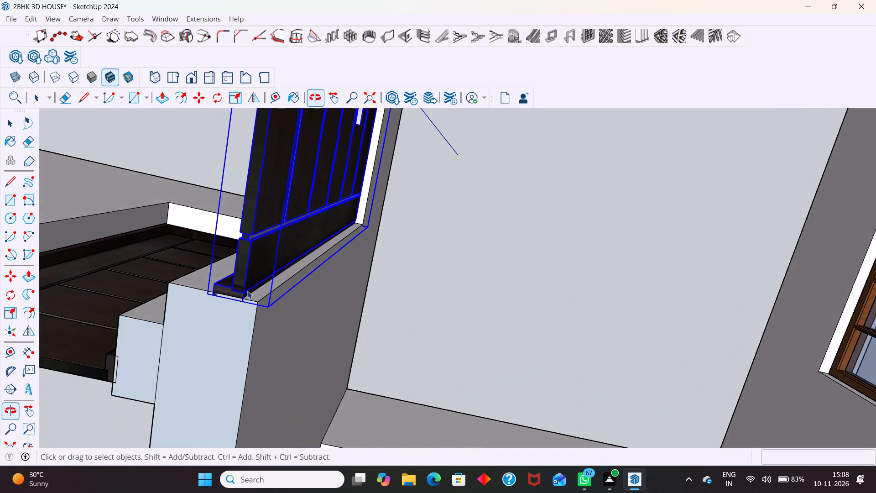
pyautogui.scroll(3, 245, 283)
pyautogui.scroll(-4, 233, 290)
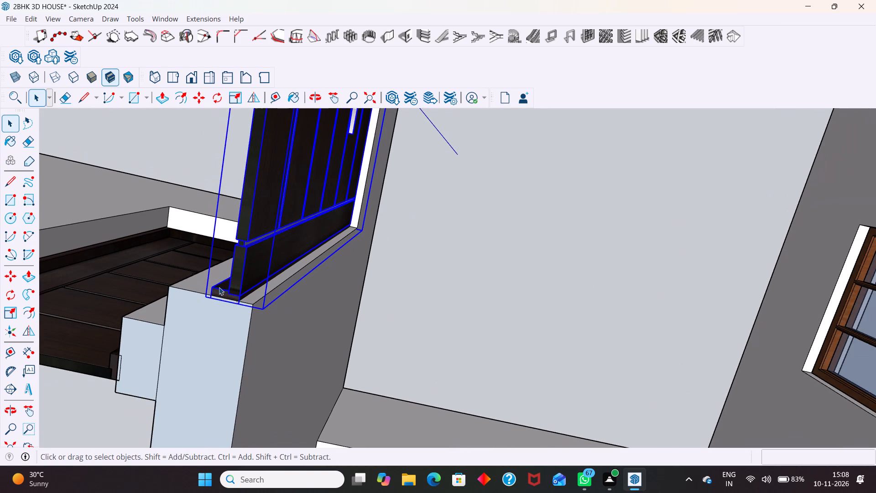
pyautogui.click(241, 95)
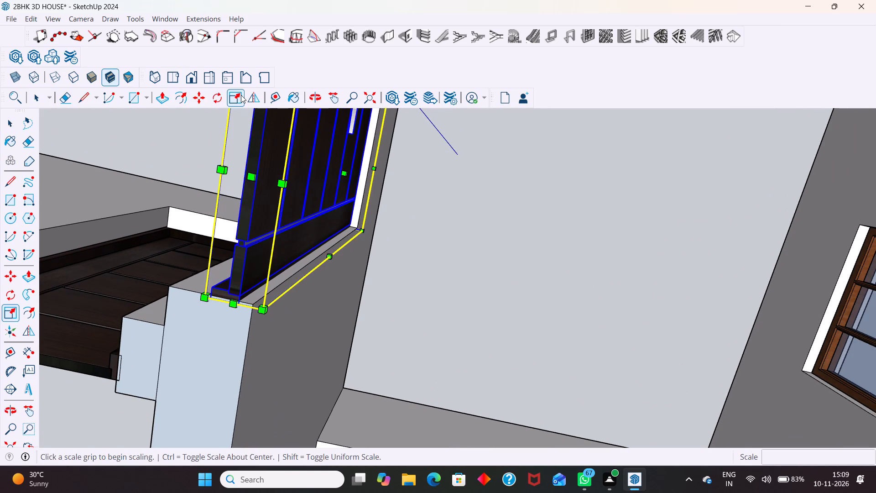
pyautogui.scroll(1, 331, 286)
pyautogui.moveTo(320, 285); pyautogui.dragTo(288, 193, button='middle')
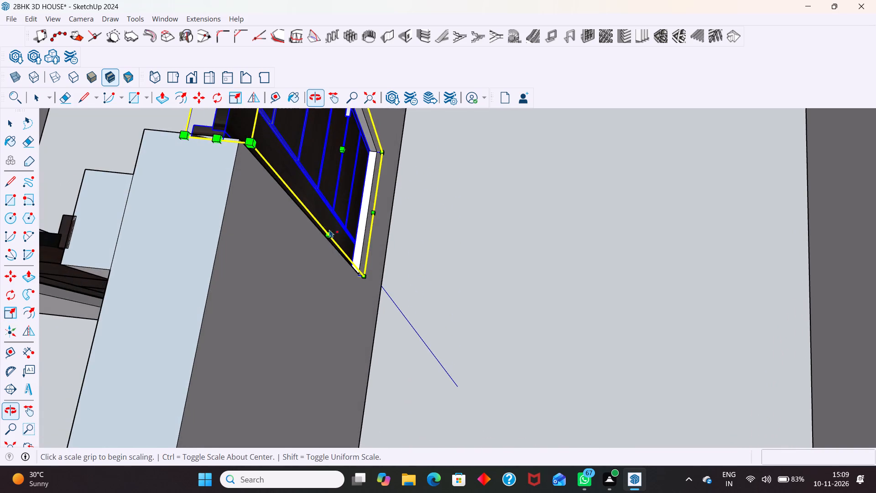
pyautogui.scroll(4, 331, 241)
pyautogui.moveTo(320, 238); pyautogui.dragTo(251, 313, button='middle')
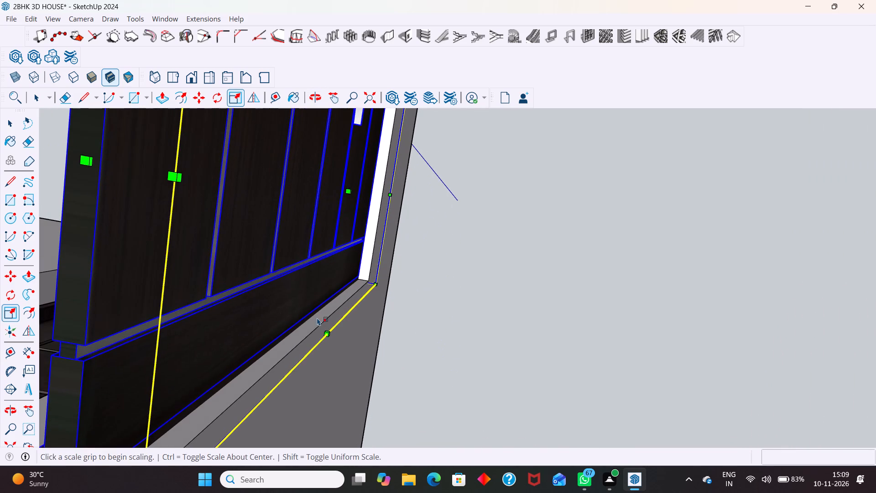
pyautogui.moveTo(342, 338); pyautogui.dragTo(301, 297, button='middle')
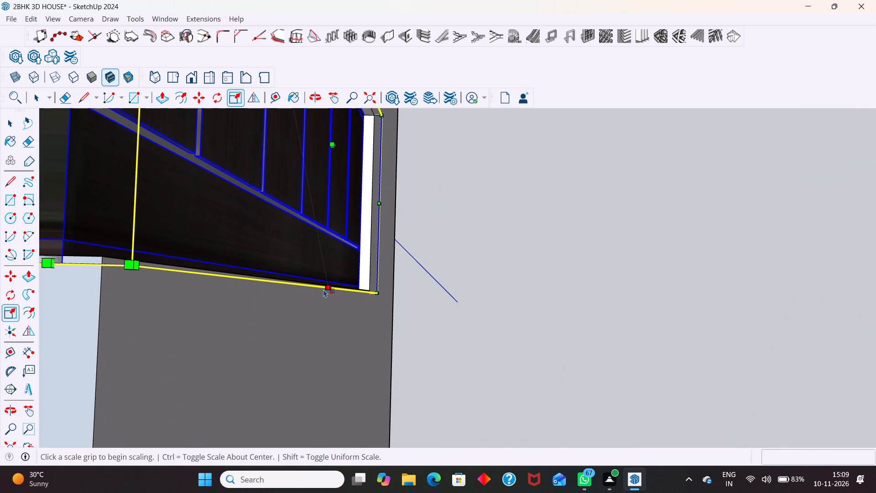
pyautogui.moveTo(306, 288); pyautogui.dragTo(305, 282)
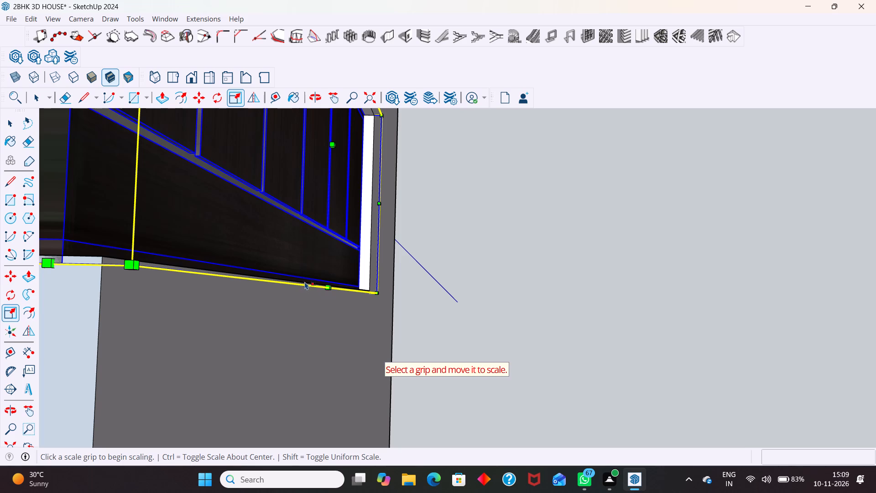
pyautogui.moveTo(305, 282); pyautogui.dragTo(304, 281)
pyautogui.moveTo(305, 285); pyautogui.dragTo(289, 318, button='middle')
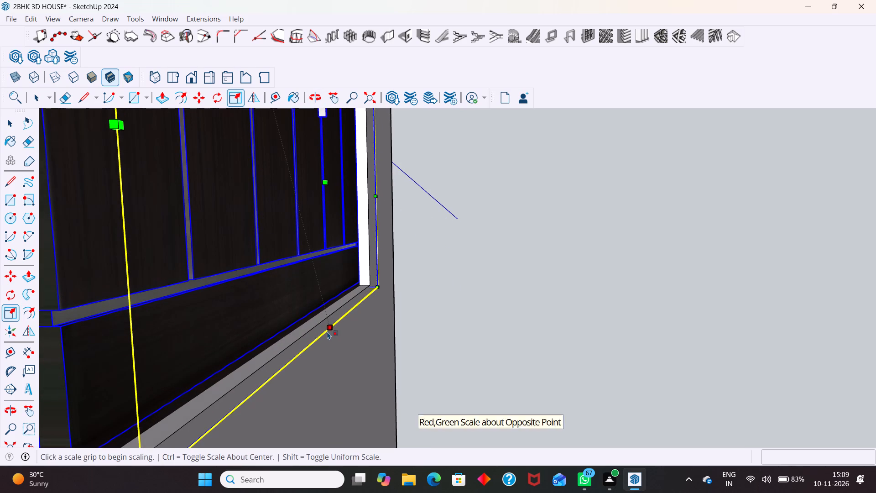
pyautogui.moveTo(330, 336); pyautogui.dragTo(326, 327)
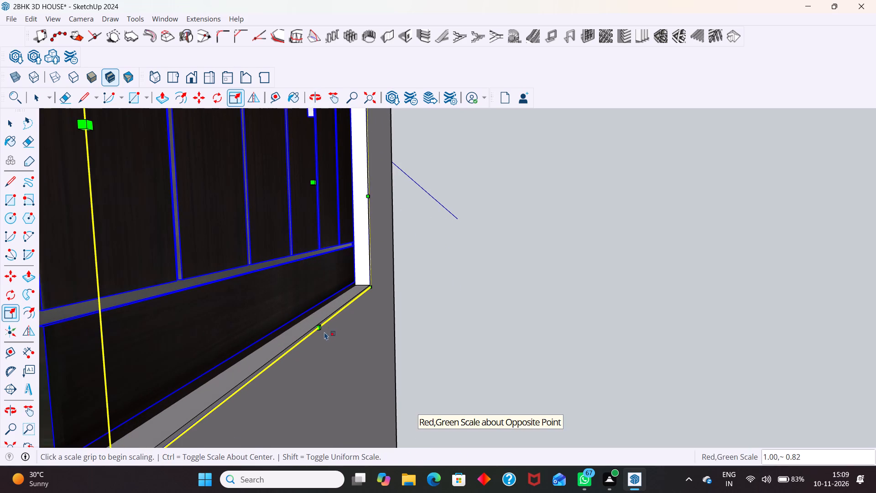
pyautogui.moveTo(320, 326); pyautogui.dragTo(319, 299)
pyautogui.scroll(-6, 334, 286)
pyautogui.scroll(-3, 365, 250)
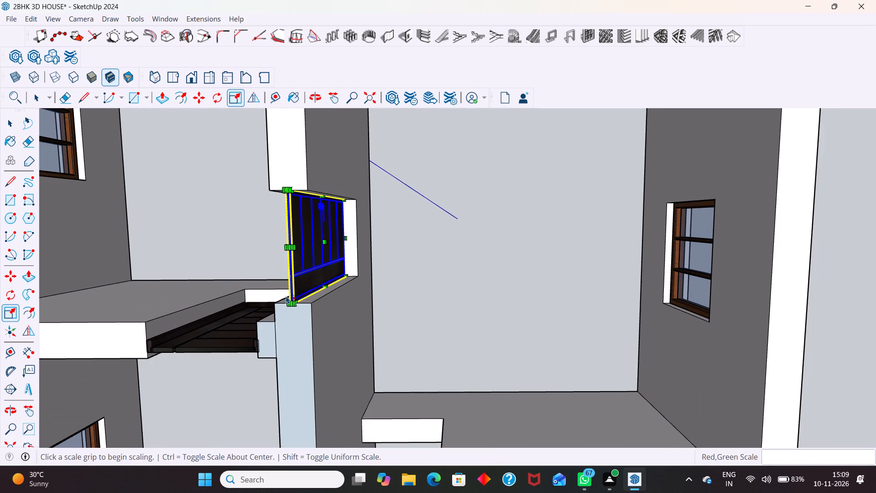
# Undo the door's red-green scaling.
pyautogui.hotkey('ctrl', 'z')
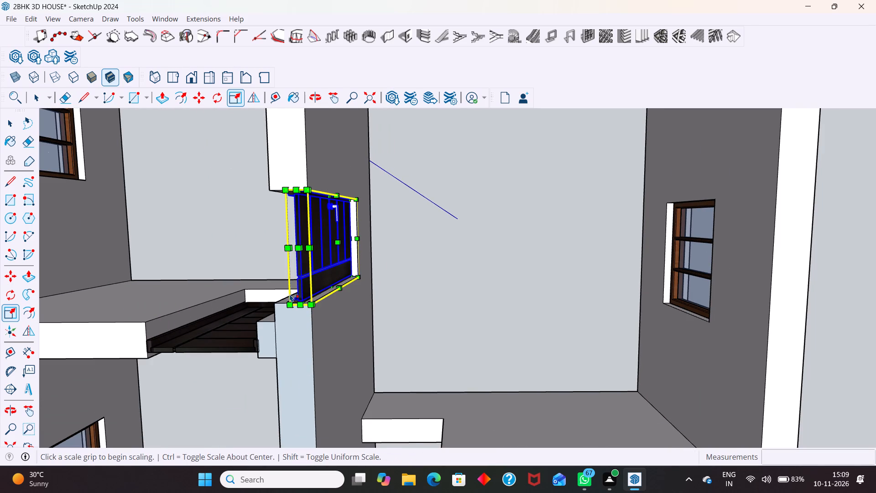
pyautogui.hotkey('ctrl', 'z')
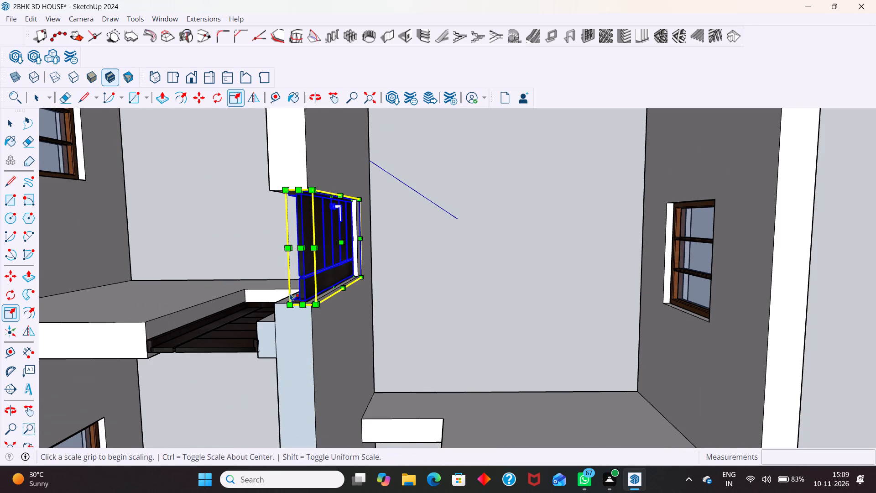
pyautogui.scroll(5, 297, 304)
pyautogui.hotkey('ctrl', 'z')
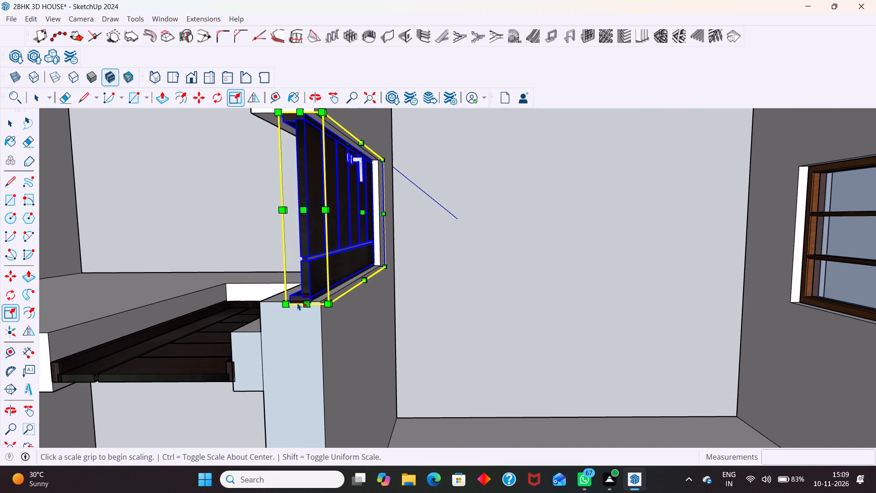
# Scale the same door slightly with its lower red-blue grip, to about 0.99 along red, to fit it to the wall end.
pyautogui.scroll(6, 302, 304)
pyautogui.moveTo(308, 304); pyautogui.dragTo(311, 300)
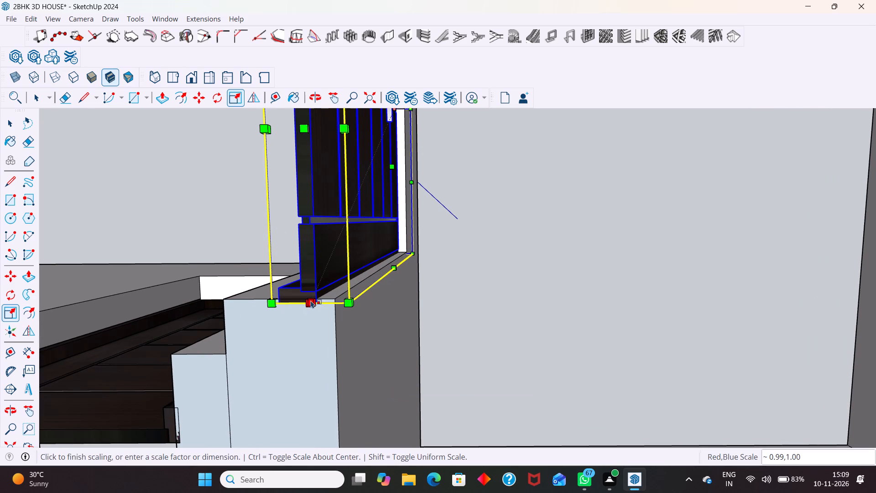
pyautogui.moveTo(311, 300); pyautogui.dragTo(312, 297)
pyautogui.scroll(-4, 322, 262)
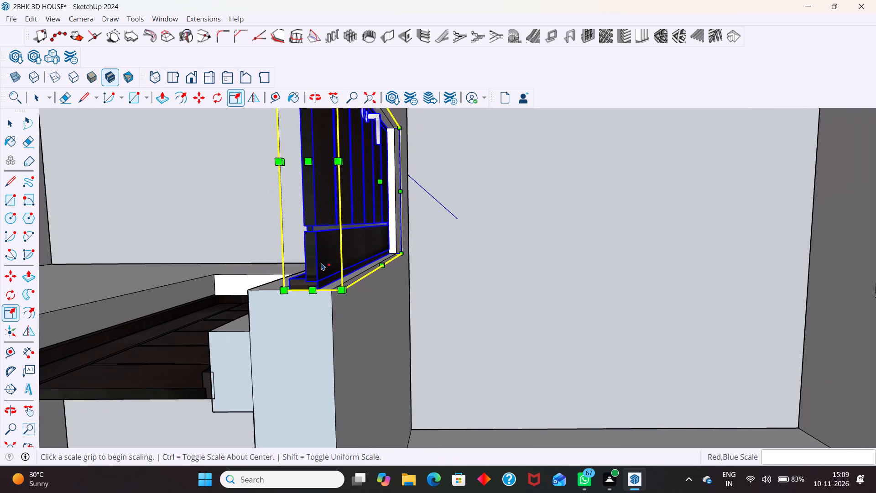
pyautogui.scroll(-6, 336, 353)
pyautogui.scroll(5, 309, 172)
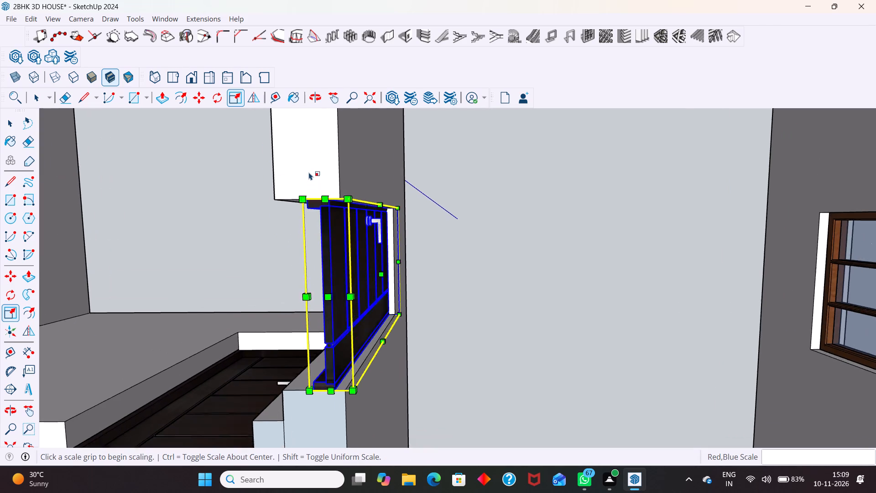
pyautogui.press('space')
# Scale the adjacent door in the cross-wall opening slightly with its red-blue edge grip so its frame meets the wall end.
pyautogui.moveTo(320, 201); pyautogui.dragTo(332, 160, button='middle')
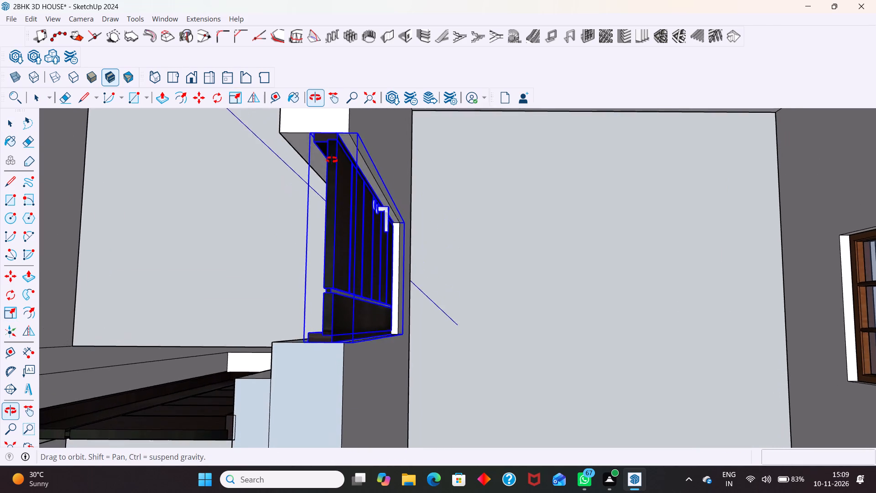
pyautogui.moveTo(332, 160); pyautogui.dragTo(321, 241, button='middle')
pyautogui.scroll(-12, 317, 260)
pyautogui.moveTo(284, 341); pyautogui.dragTo(297, 301, button='middle')
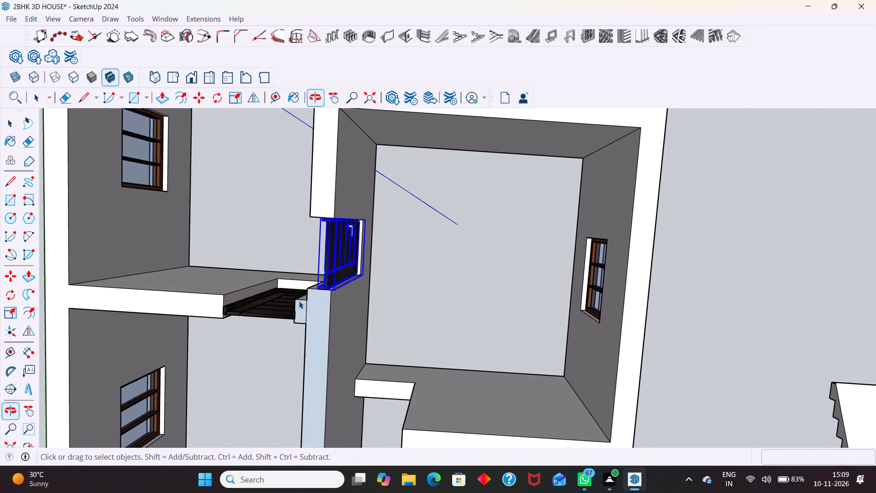
pyautogui.scroll(10, 285, 318)
pyautogui.click(309, 308)
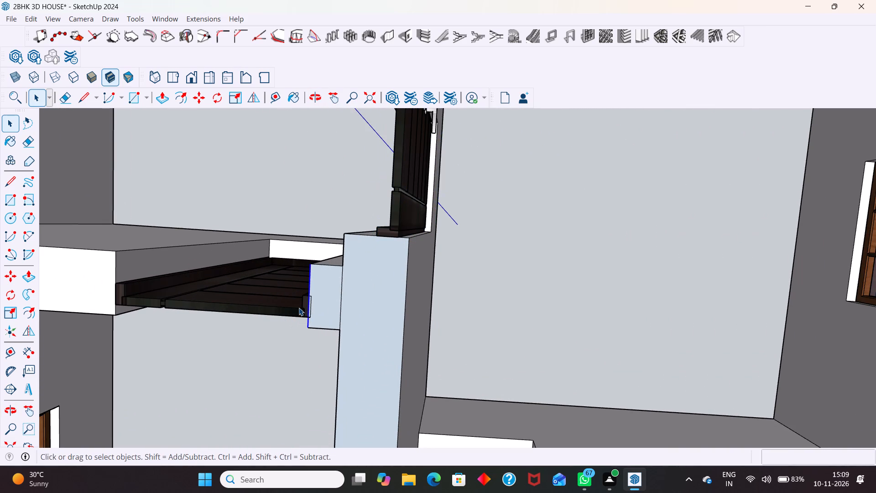
pyautogui.scroll(4, 299, 308)
pyautogui.click(308, 311)
pyautogui.scroll(-5, 310, 313)
pyautogui.scroll(3, 151, 288)
pyautogui.click(239, 100)
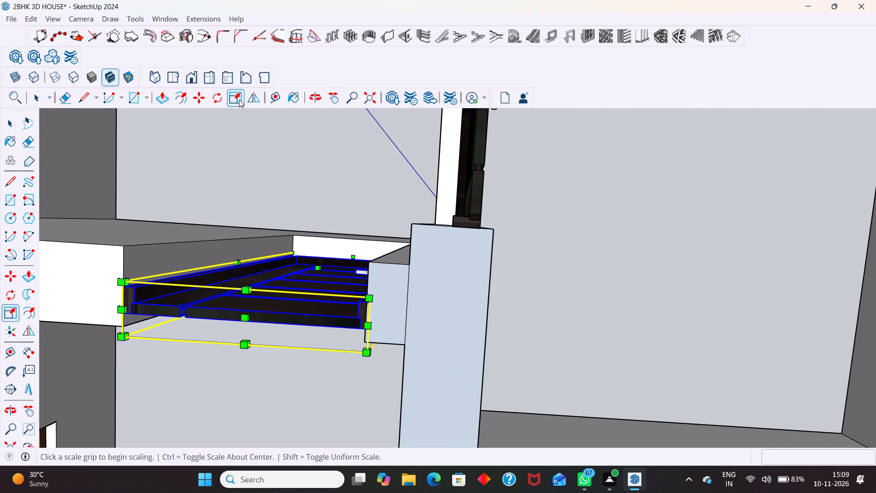
pyautogui.scroll(5, 319, 296)
pyautogui.scroll(3, 388, 325)
pyautogui.click(418, 358)
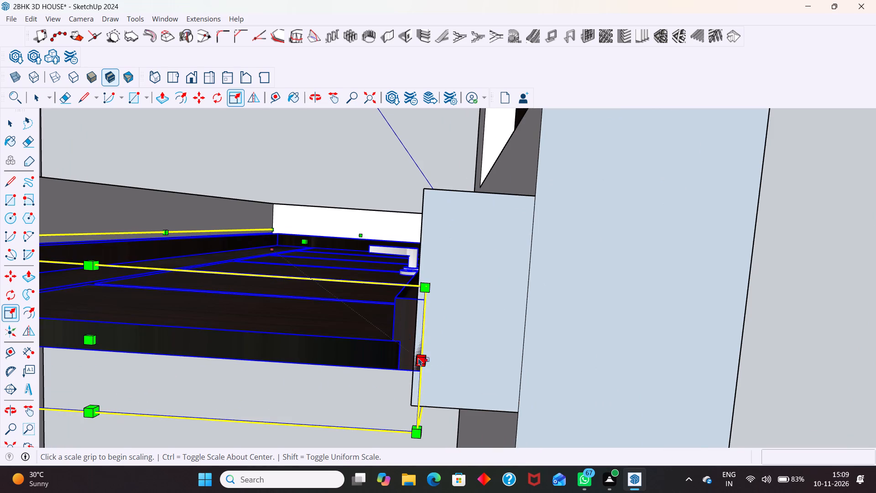
pyautogui.scroll(-9, 384, 305)
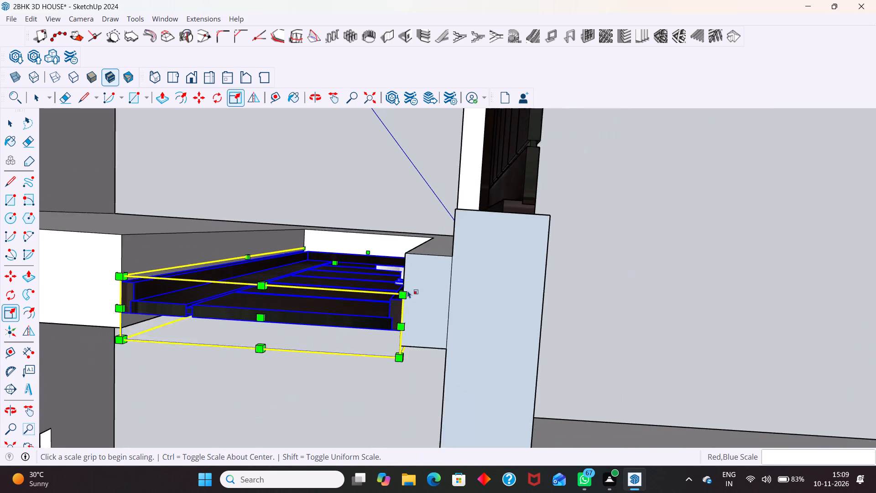
pyautogui.scroll(-9, 407, 290)
pyautogui.scroll(-6, 417, 254)
pyautogui.press('space')
# Examine from above and below how the remaining interior doors around the two small rooms fit their openings.
pyautogui.scroll(-7, 399, 235)
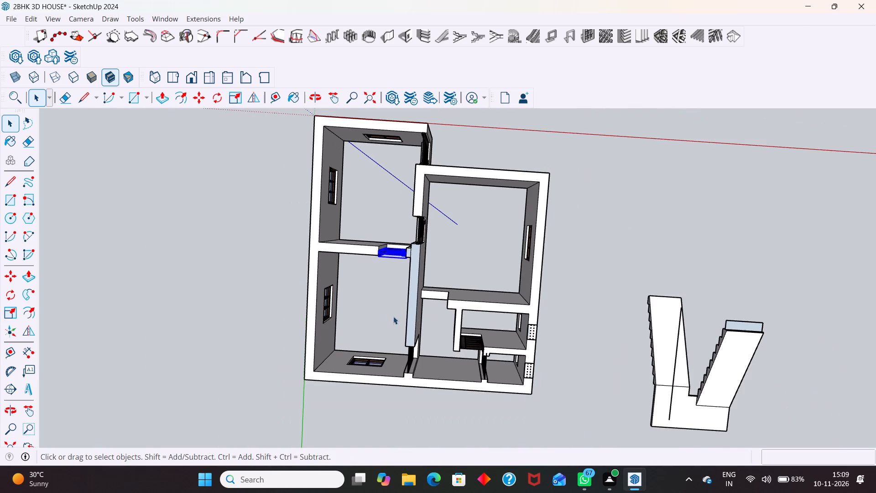
pyautogui.moveTo(394, 310); pyautogui.dragTo(401, 273, button='middle')
pyautogui.click(486, 237)
pyautogui.scroll(9, 385, 222)
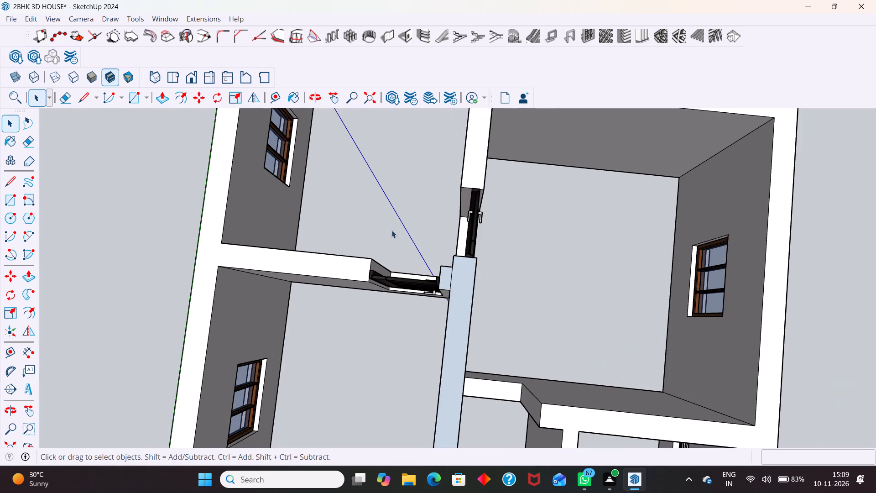
pyautogui.scroll(-10, 375, 281)
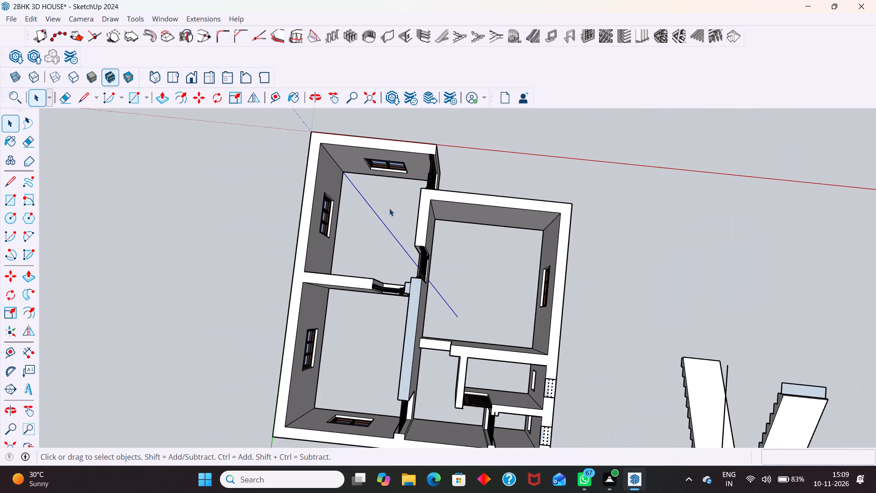
pyautogui.moveTo(496, 373); pyautogui.dragTo(506, 262, button='middle')
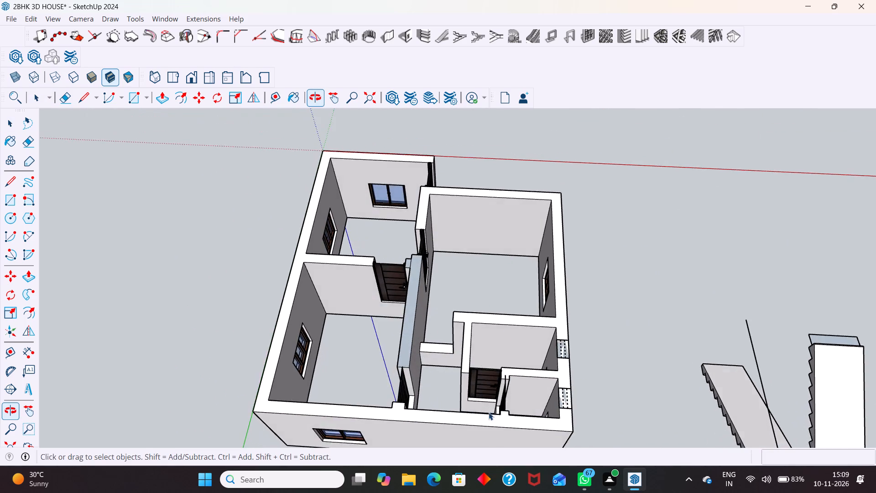
pyautogui.scroll(6, 495, 438)
pyautogui.scroll(7, 537, 382)
pyautogui.moveTo(486, 372); pyautogui.dragTo(411, 387, button='middle')
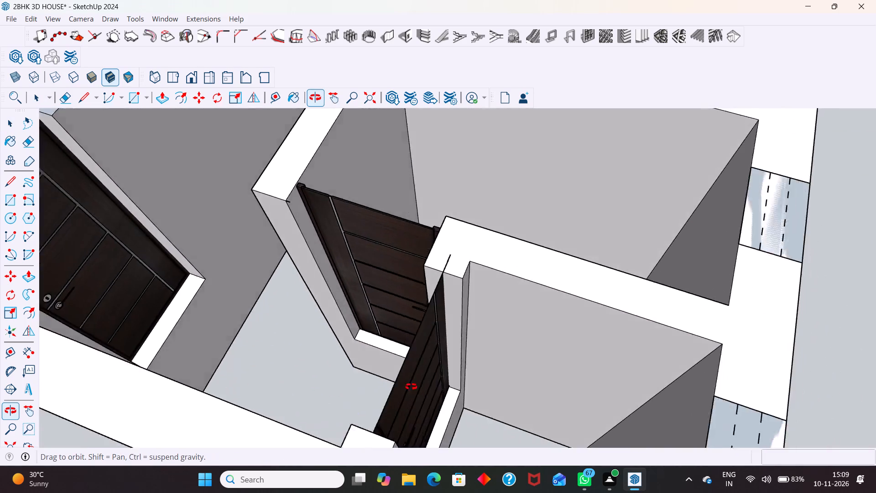
pyautogui.moveTo(411, 387); pyautogui.dragTo(457, 313, button='middle')
pyautogui.moveTo(420, 293); pyautogui.dragTo(437, 353, button='middle')
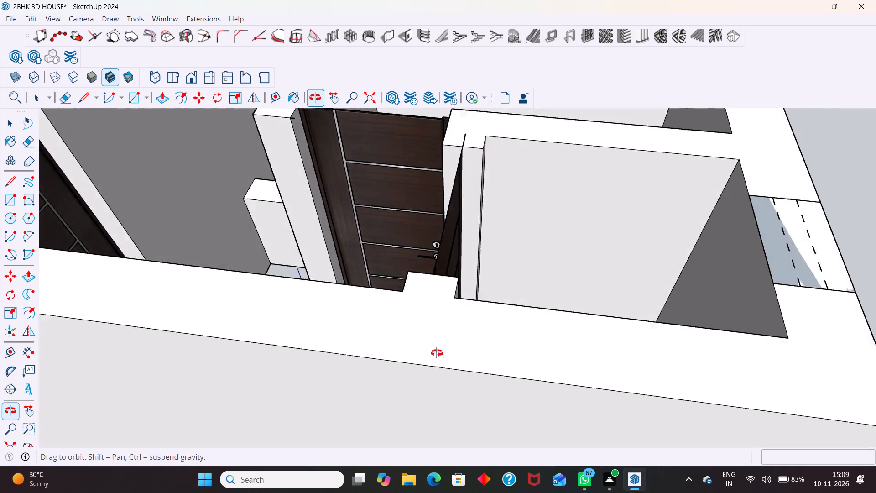
pyautogui.moveTo(437, 353); pyautogui.dragTo(438, 382, button='middle')
pyautogui.scroll(-3, 431, 335)
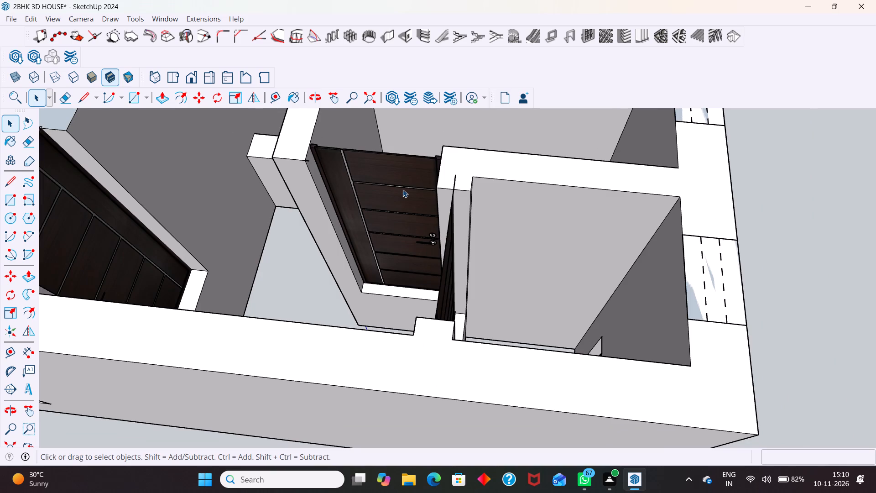
pyautogui.scroll(5, 393, 152)
pyautogui.moveTo(384, 189); pyautogui.dragTo(344, 299, button='middle')
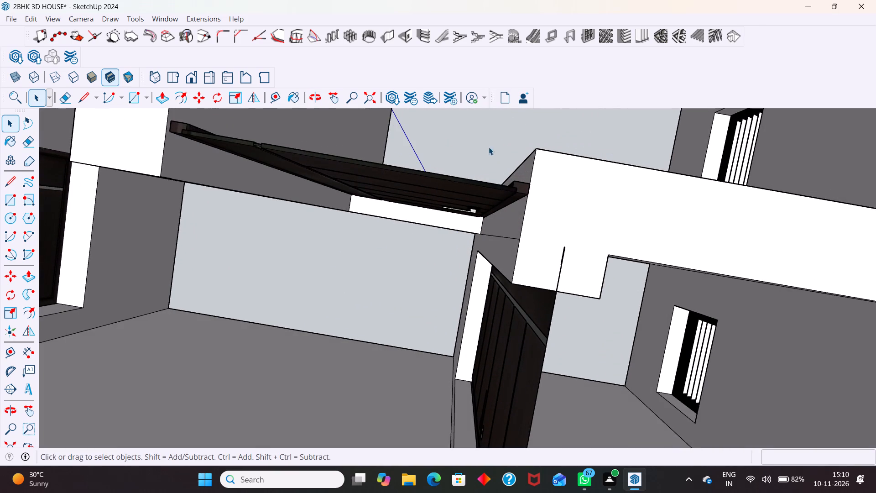
pyautogui.moveTo(480, 187); pyautogui.dragTo(419, 313, button='middle')
pyautogui.scroll(-5, 419, 257)
pyautogui.scroll(-3, 451, 283)
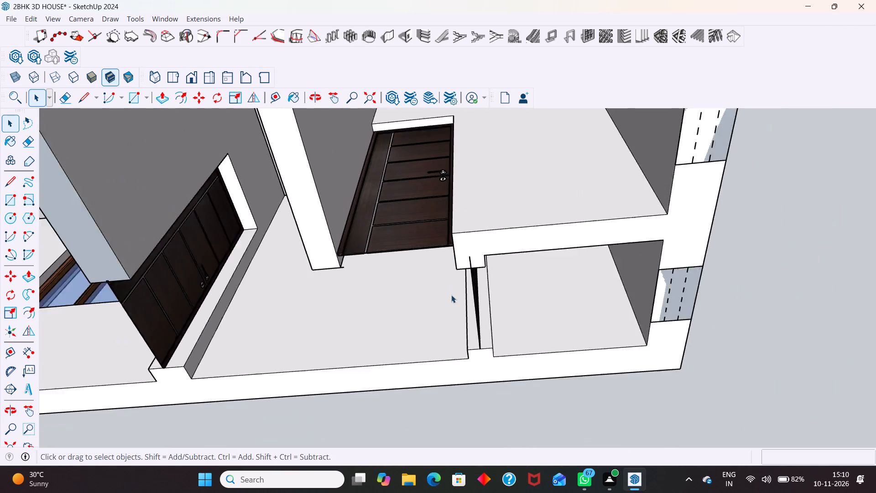
pyautogui.scroll(-2, 451, 295)
pyautogui.scroll(5, 443, 163)
pyautogui.moveTo(429, 201); pyautogui.dragTo(441, 105, button='middle')
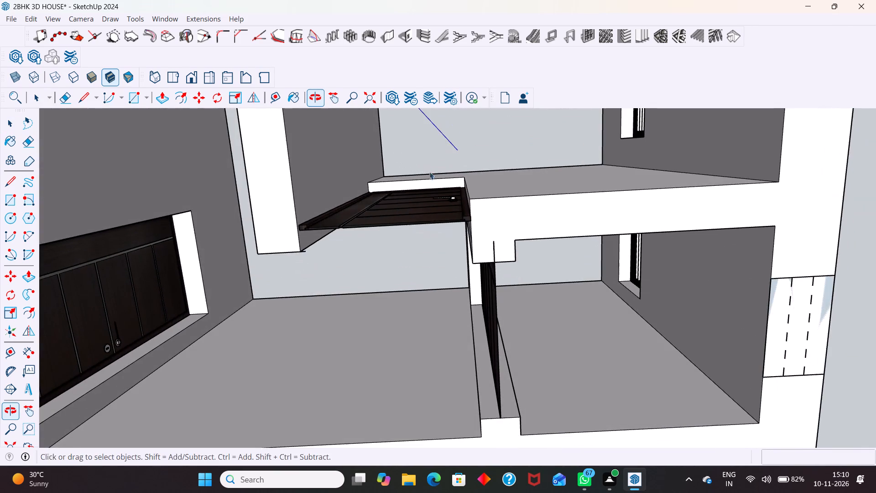
pyautogui.moveTo(370, 278); pyautogui.dragTo(383, 189, button='middle')
pyautogui.scroll(-5, 387, 280)
# Erase the short stray line projecting from the wall end beside the small room's door.
pyautogui.scroll(11, 325, 174)
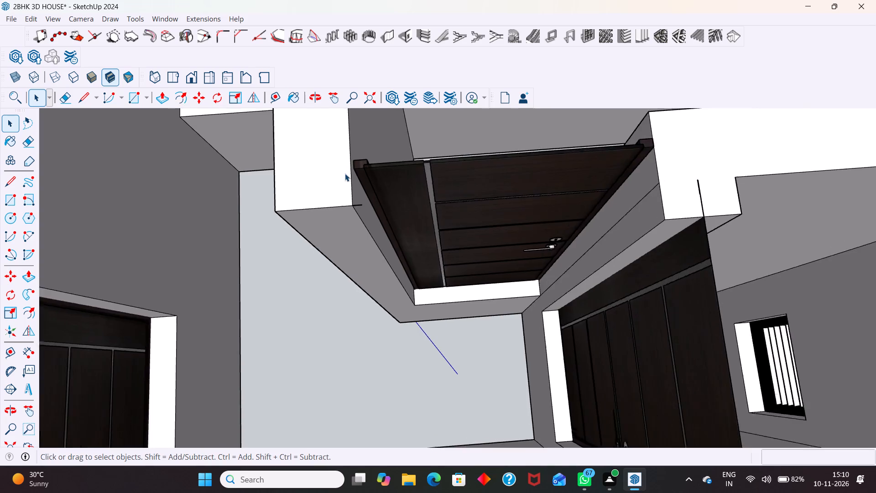
pyautogui.scroll(8, 345, 173)
pyautogui.scroll(1, 372, 235)
pyautogui.press('e')
pyautogui.moveTo(363, 220); pyautogui.dragTo(365, 243)
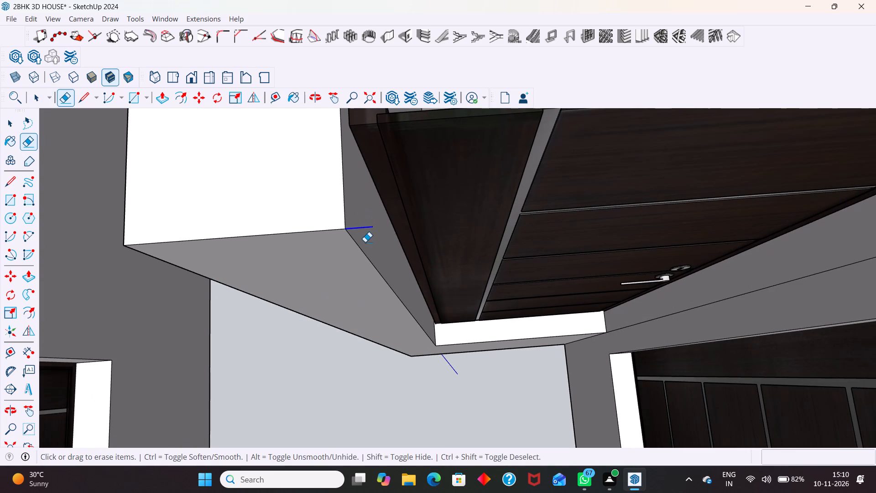
# Delete the door standing in the opening of the small corner room.
pyautogui.press('Escape')
pyautogui.scroll(-7, 294, 218)
pyautogui.press('space')
pyautogui.scroll(-14, 285, 227)
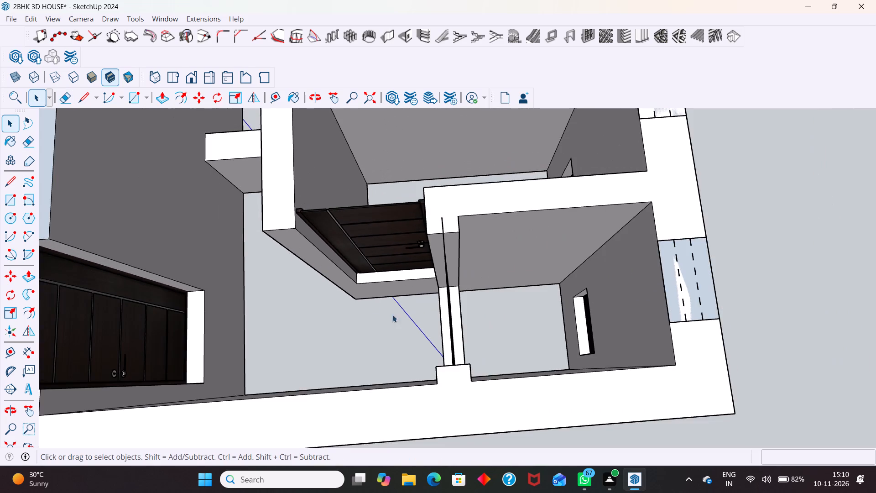
pyautogui.moveTo(473, 340); pyautogui.dragTo(339, 261, button='middle')
pyautogui.scroll(5, 416, 206)
pyautogui.moveTo(480, 310); pyautogui.dragTo(388, 341, button='middle')
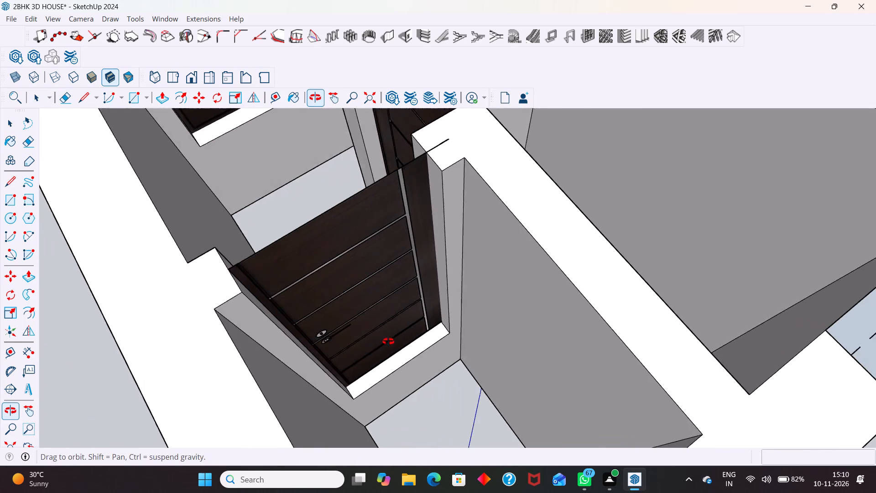
pyautogui.moveTo(388, 341); pyautogui.dragTo(380, 334, button='middle')
pyautogui.scroll(1, 395, 285)
pyautogui.scroll(-6, 397, 291)
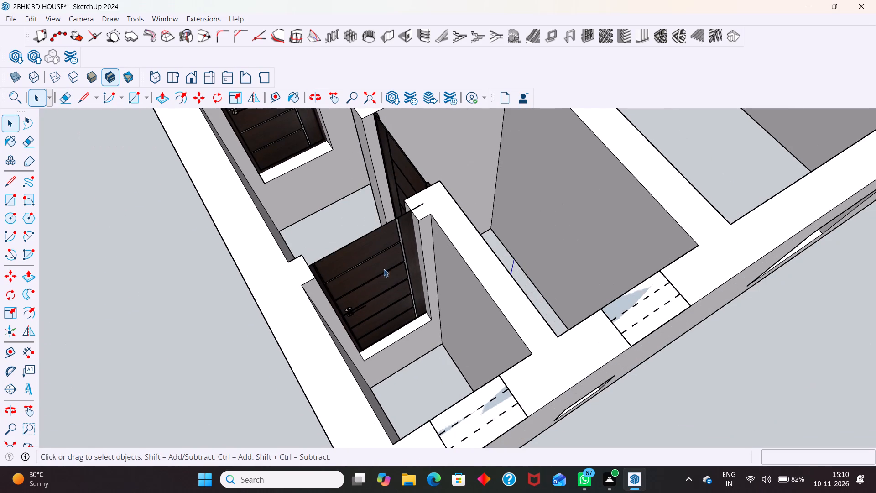
pyautogui.scroll(-6, 397, 250)
pyautogui.moveTo(384, 306); pyautogui.dragTo(498, 260, button='middle')
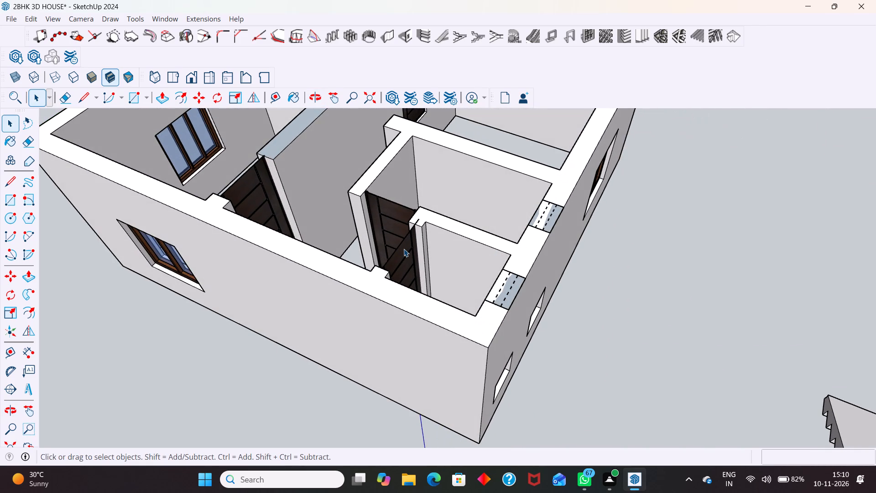
pyautogui.click(404, 248)
pyautogui.press('Delete')
# Copy the adjacent small room's door about 620 mm out into the passage, using its bottom frame corner as base point.
pyautogui.scroll(-5, 386, 186)
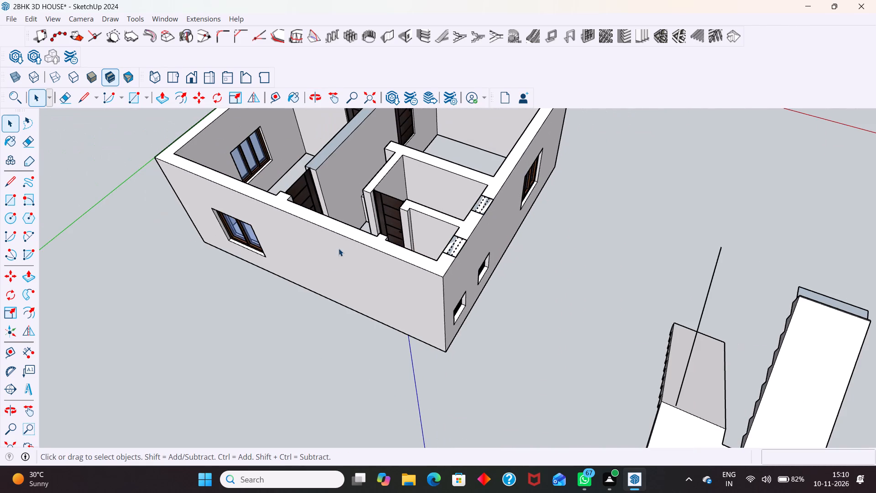
pyautogui.moveTo(341, 258); pyautogui.dragTo(433, 418, button='middle')
pyautogui.moveTo(404, 235); pyautogui.dragTo(420, 492, button='middle')
pyautogui.moveTo(433, 317); pyautogui.dragTo(441, 479, button='middle')
pyautogui.moveTo(435, 395); pyautogui.dragTo(424, 489, button='middle')
pyautogui.scroll(4, 440, 268)
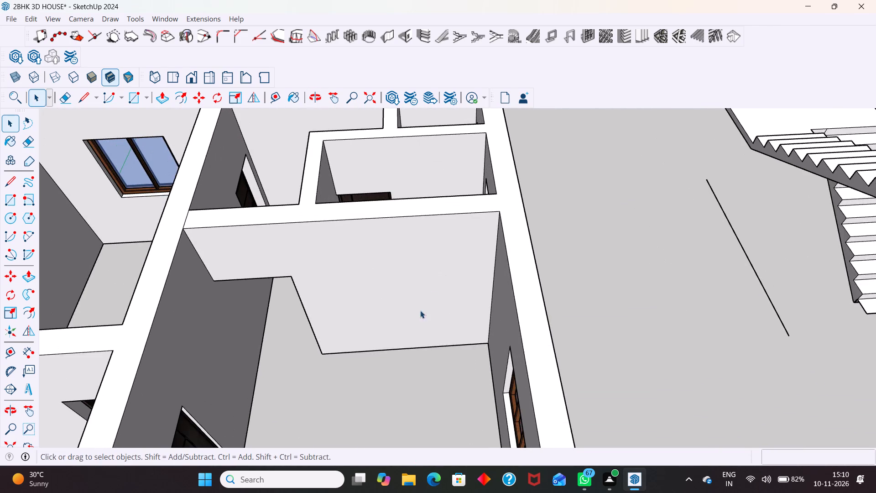
pyautogui.moveTo(420, 313); pyautogui.dragTo(473, 432, button='middle')
pyautogui.moveTo(300, 242); pyautogui.dragTo(466, 184, button='middle')
pyautogui.scroll(-5, 478, 162)
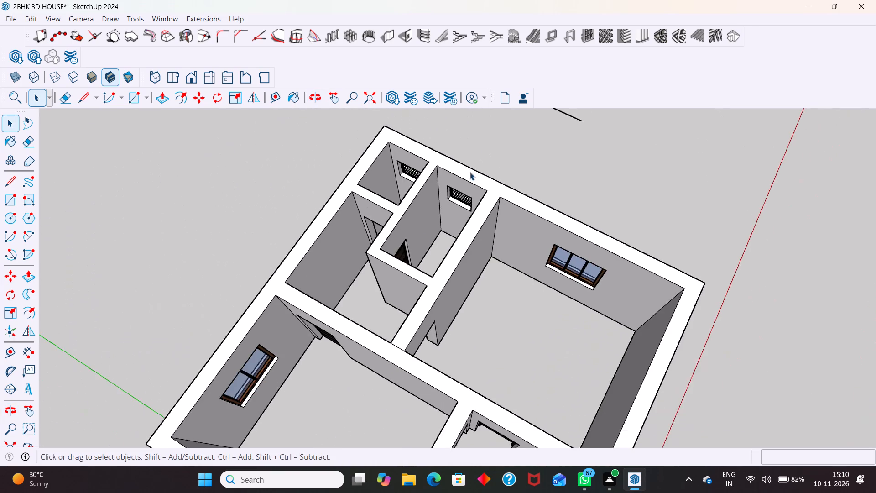
pyautogui.moveTo(370, 309); pyautogui.dragTo(542, 252, button='middle')
pyautogui.scroll(10, 393, 311)
pyautogui.moveTo(387, 327); pyautogui.dragTo(415, 336, button='middle')
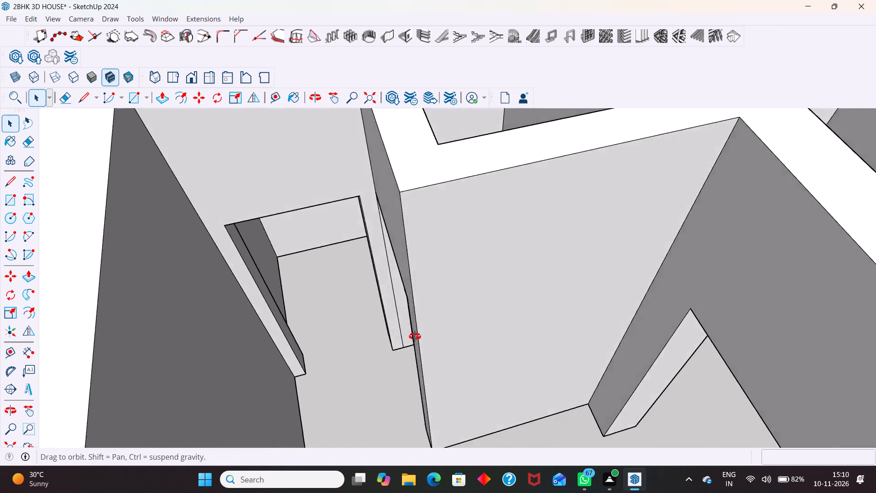
pyautogui.moveTo(415, 336); pyautogui.dragTo(504, 317, button='middle')
pyautogui.click(468, 311)
pyautogui.moveTo(548, 393); pyautogui.dragTo(485, 421, button='middle')
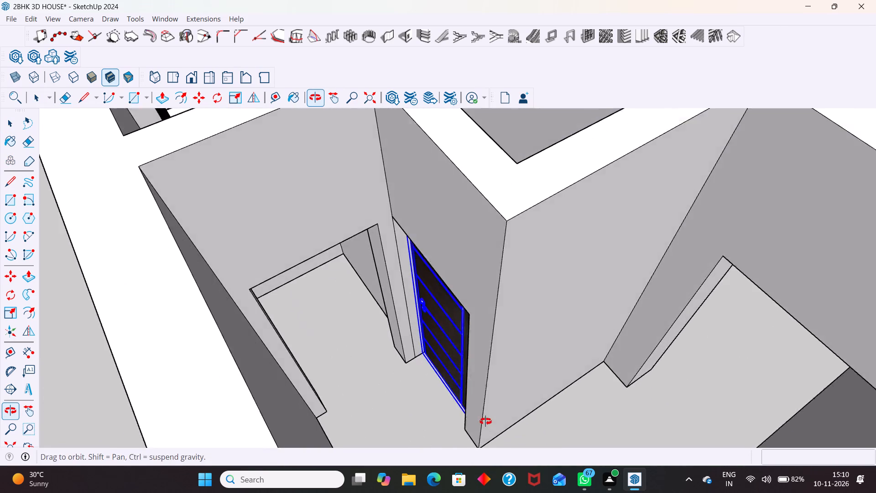
pyautogui.moveTo(485, 421); pyautogui.dragTo(481, 421, button='middle')
pyautogui.press('m')
pyautogui.scroll(6, 424, 398)
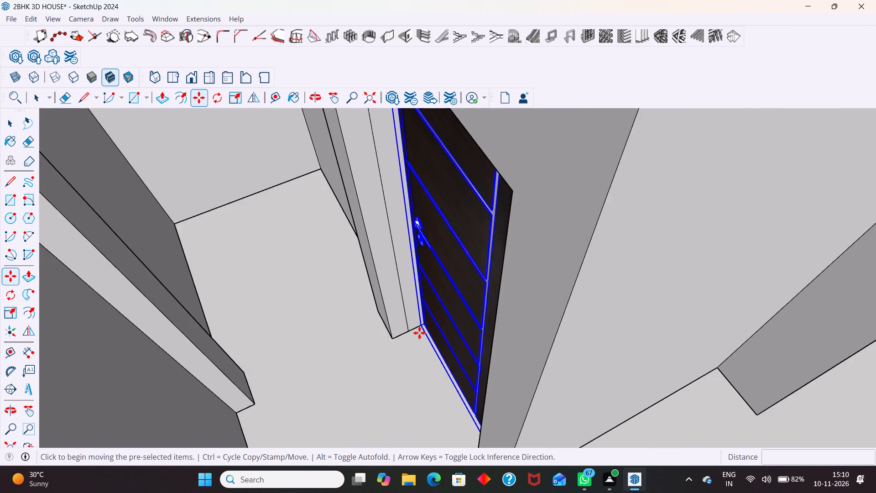
pyautogui.scroll(3, 419, 333)
pyautogui.click(425, 321)
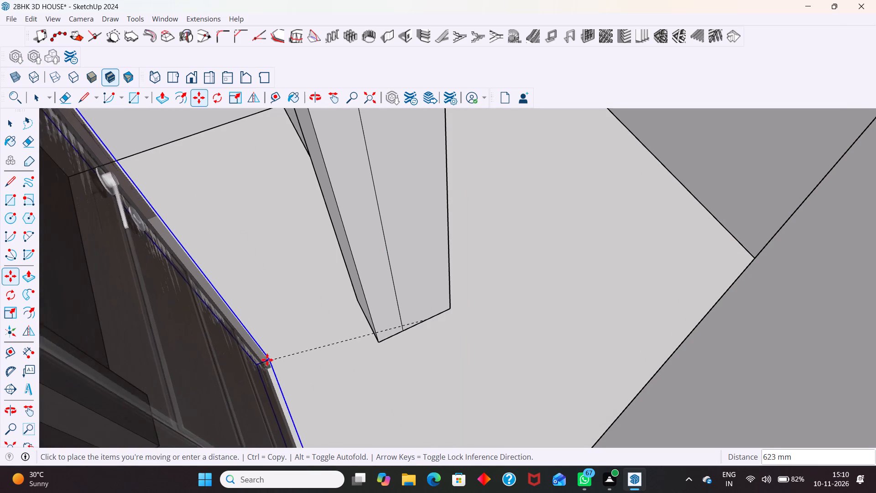
pyautogui.click(273, 354)
pyautogui.press('space')
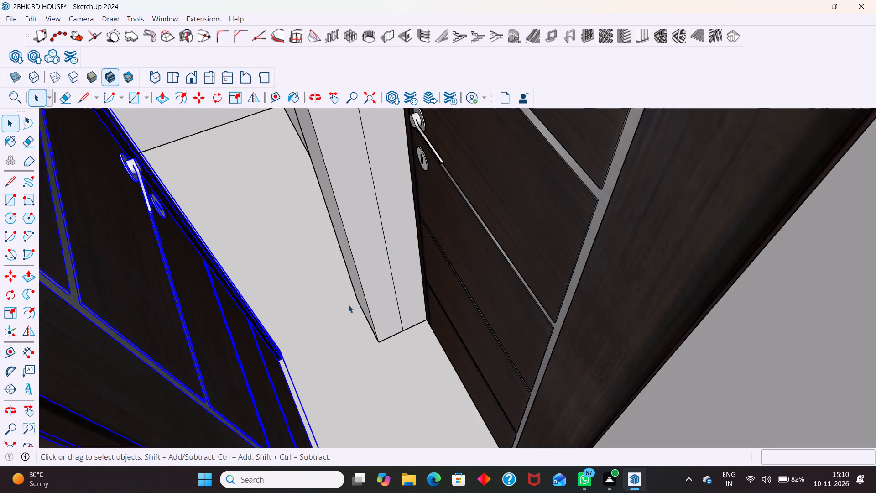
# Rotate the copied door 90° about the vertical axis at its bottom corner so it parallels the empty corner-room opening.
pyautogui.scroll(-10, 404, 269)
pyautogui.moveTo(374, 337); pyautogui.dragTo(394, 354, button='middle')
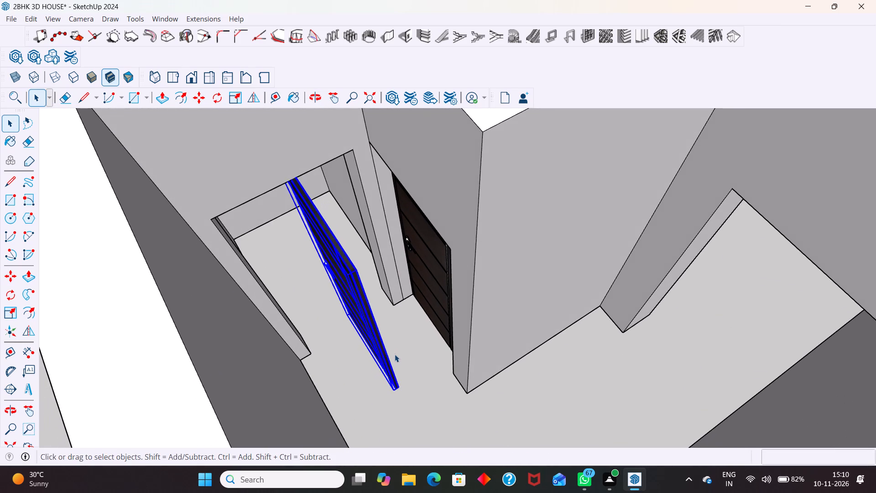
pyautogui.press('q')
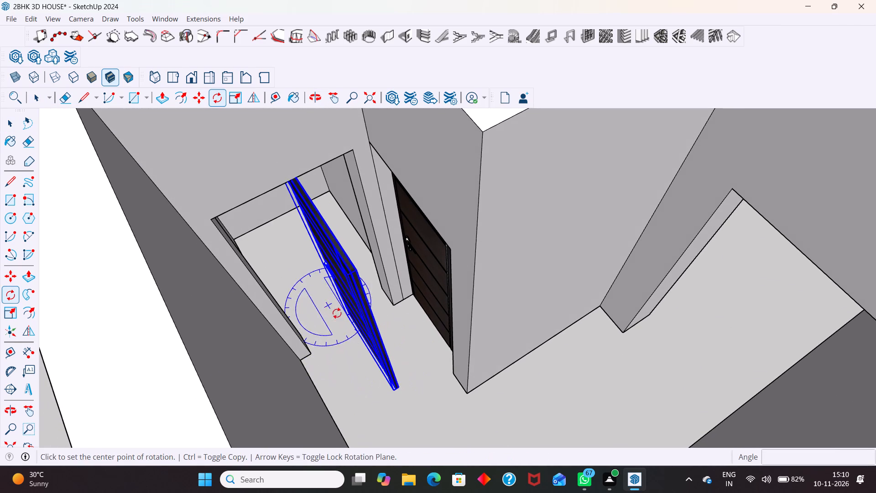
pyautogui.press('Up')
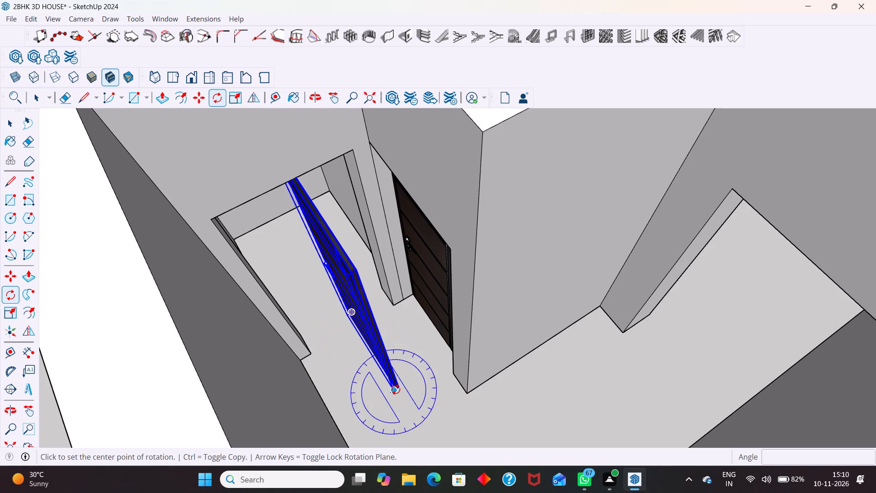
pyautogui.click(396, 389)
pyautogui.moveTo(347, 273); pyautogui.dragTo(352, 275)
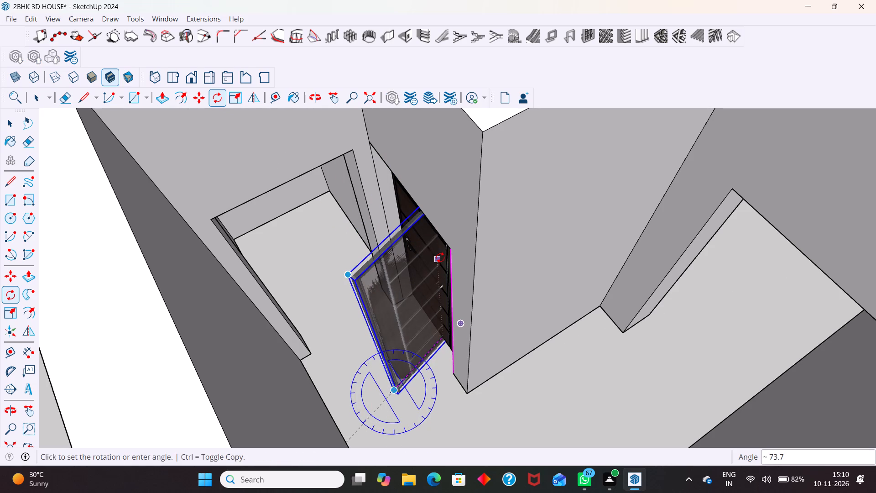
pyautogui.write('90')
pyautogui.press('Return')
pyautogui.press('space')
# Move the rotated door about 811 mm by its bottom corner onto the wall corner of the empty corner-room opening.
pyautogui.scroll(8, 388, 391)
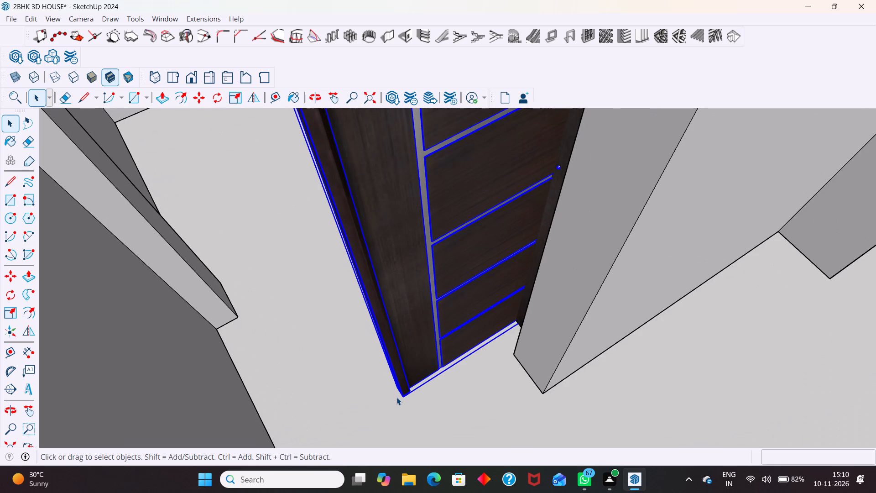
pyautogui.press('m')
pyautogui.scroll(8, 396, 398)
pyautogui.click(409, 394)
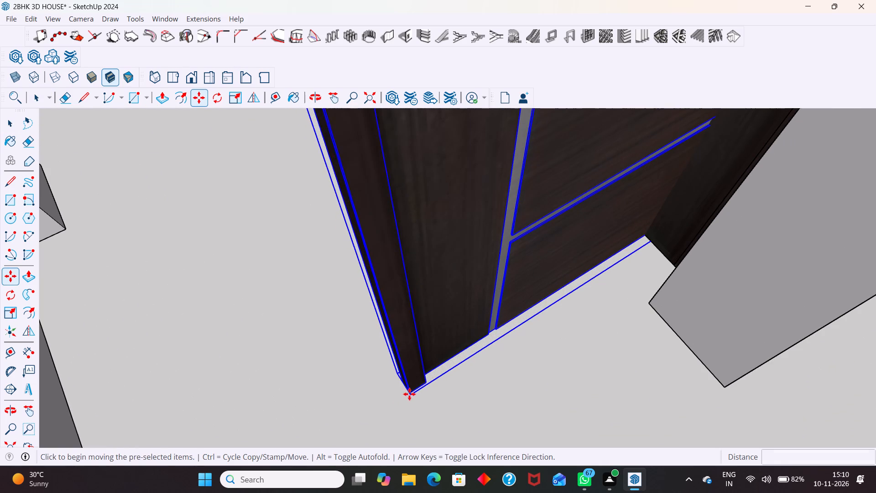
pyautogui.scroll(-5, 313, 293)
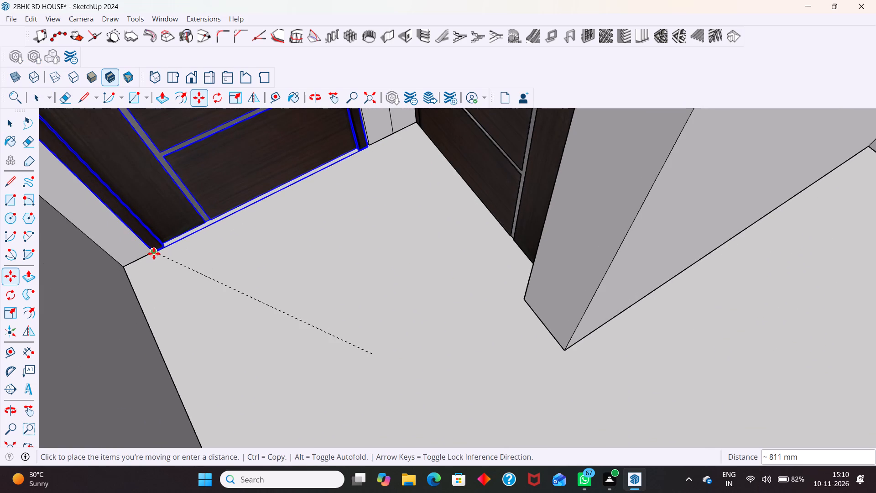
pyautogui.click(154, 253)
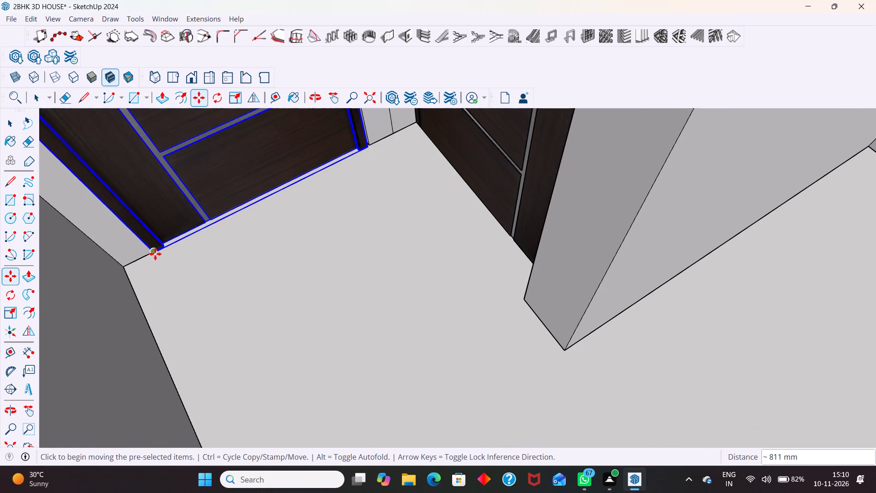
# Move the door inward along the opening's side edge so its frame sits back within the wall thickness.
pyautogui.click(154, 253)
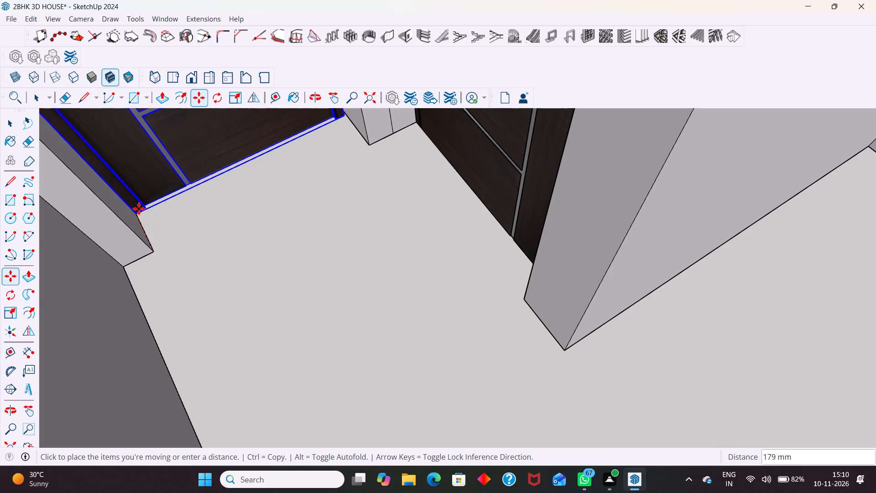
pyautogui.scroll(7, 139, 215)
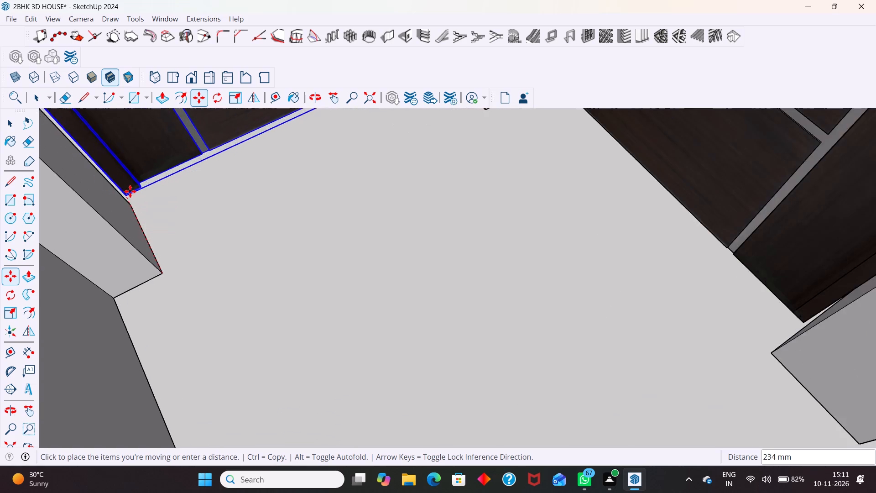
pyautogui.scroll(3, 130, 191)
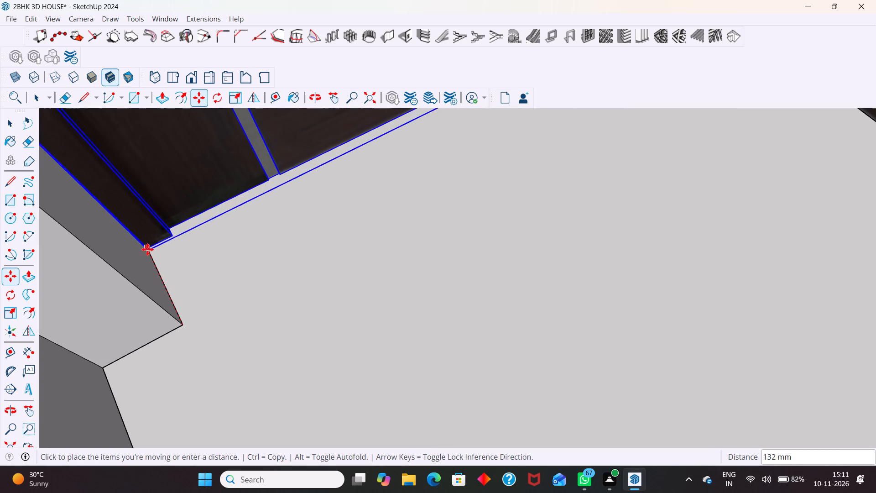
pyautogui.click(157, 266)
pyautogui.press('space')
pyautogui.scroll(-6, 205, 334)
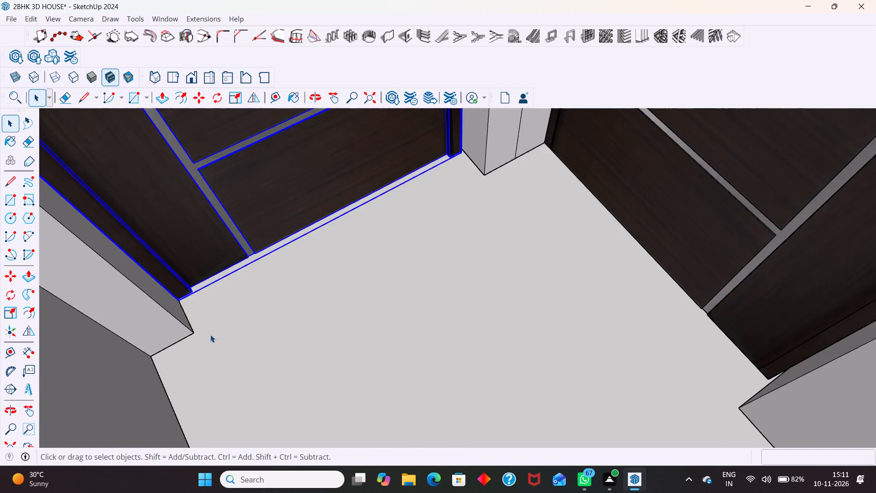
pyautogui.scroll(-13, 210, 335)
pyautogui.scroll(-4, 280, 327)
pyautogui.press('space')
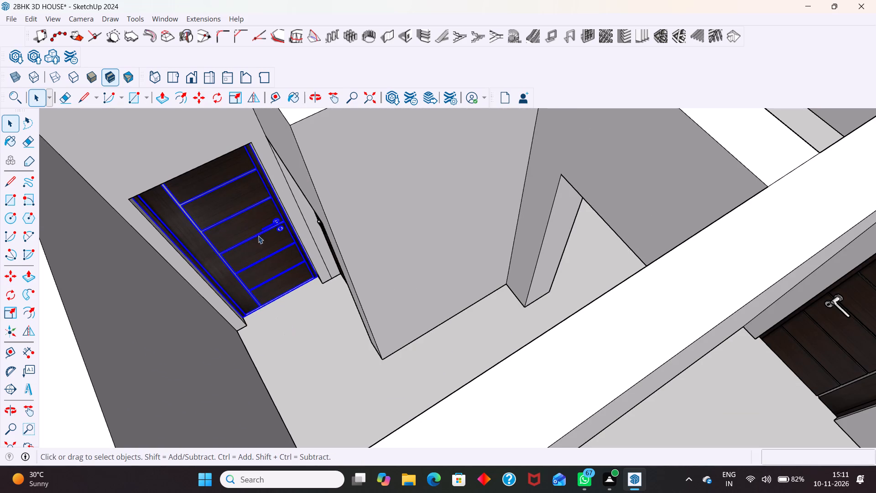
# Examine from both sides how the copied door fits the corner room's opening, with its scale grips shown.
pyautogui.click(235, 101)
pyautogui.moveTo(282, 263); pyautogui.dragTo(259, 216, button='middle')
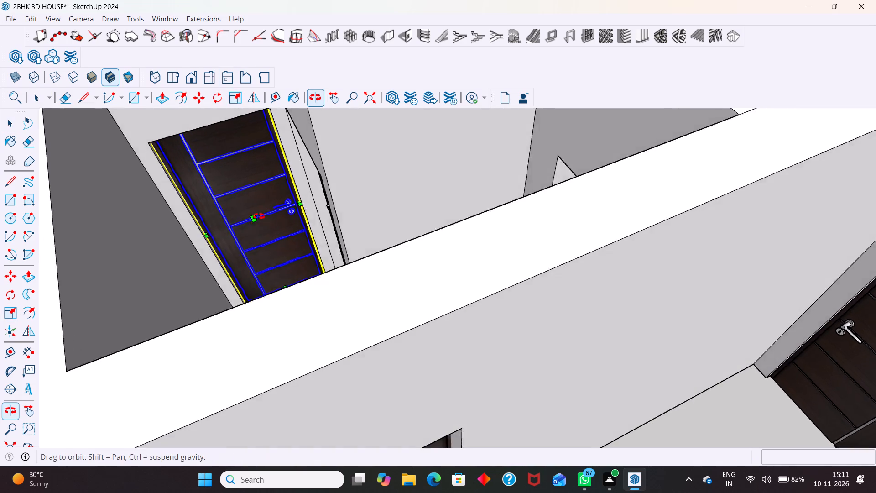
pyautogui.moveTo(259, 216); pyautogui.dragTo(293, 264, button='middle')
pyautogui.scroll(-9, 295, 258)
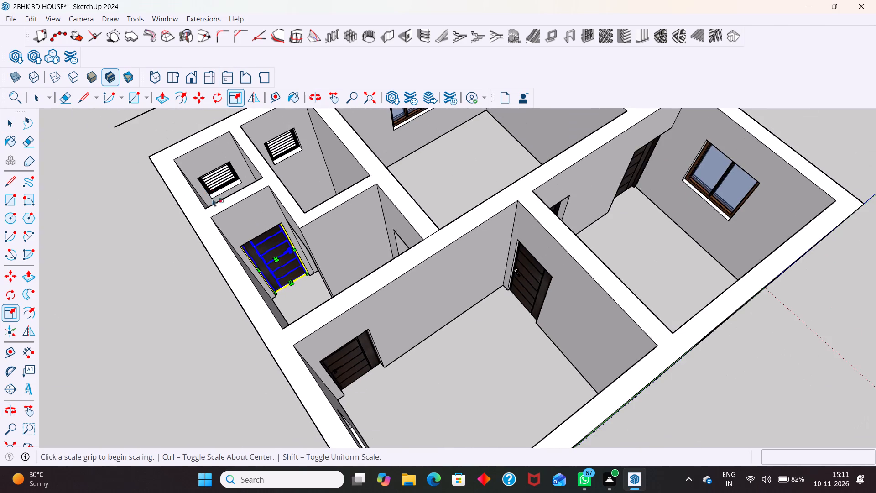
pyautogui.moveTo(221, 206); pyautogui.dragTo(348, 234, button='middle')
pyautogui.scroll(-6, 376, 183)
pyautogui.moveTo(268, 297); pyautogui.dragTo(441, 248, button='middle')
pyautogui.scroll(-5, 444, 188)
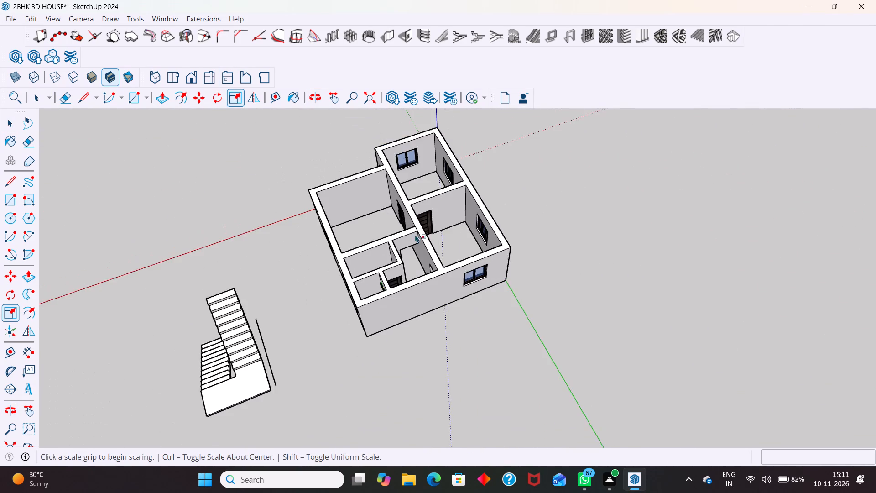
pyautogui.scroll(20, 345, 288)
pyautogui.scroll(1, 345, 288)
pyautogui.moveTo(424, 310); pyautogui.dragTo(496, 340, button='middle')
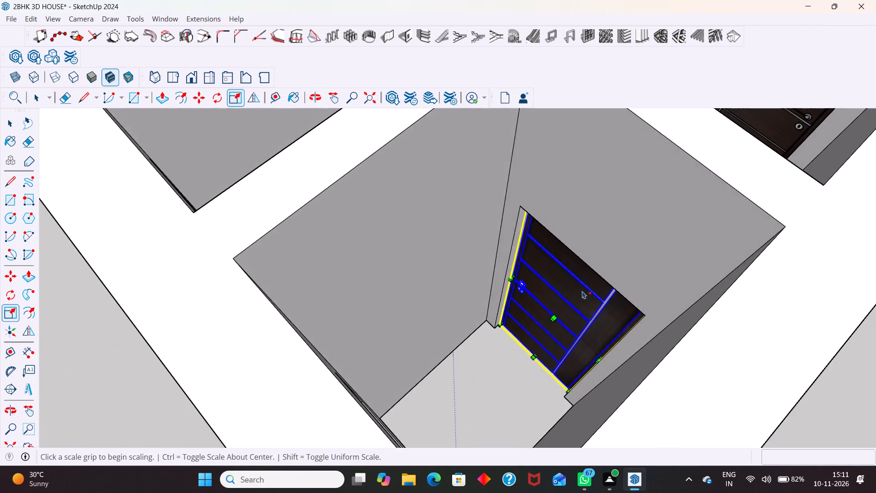
pyautogui.scroll(6, 584, 289)
pyautogui.scroll(2, 563, 361)
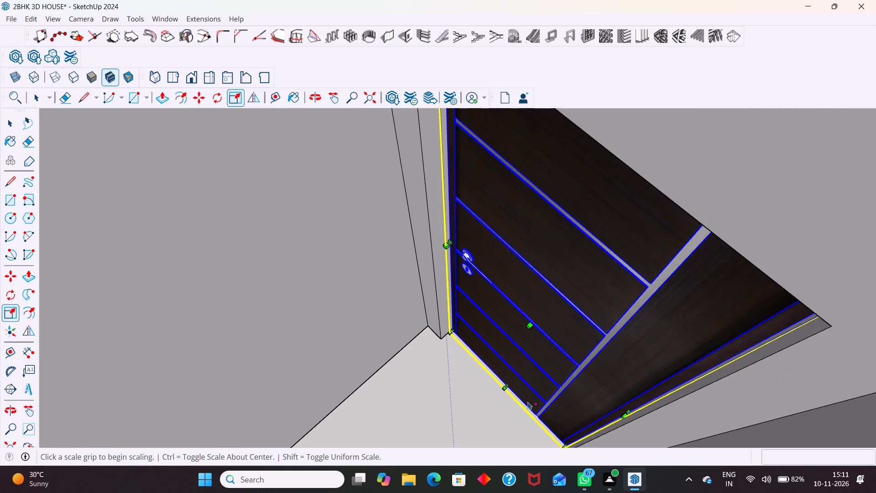
pyautogui.moveTo(528, 394); pyautogui.dragTo(531, 361, button='middle')
pyautogui.press('space')
# Review the whole house and the separate staircase in top view and from outside.
pyautogui.scroll(-6, 347, 257)
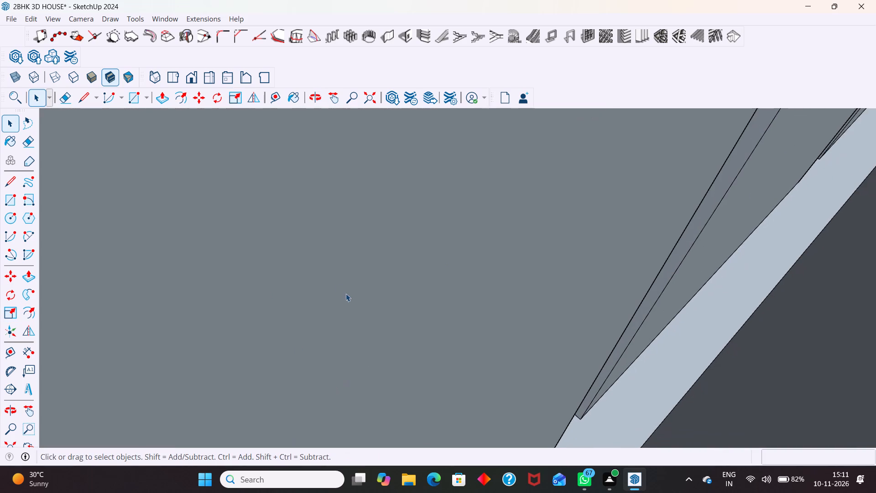
pyautogui.scroll(-6, 346, 294)
pyautogui.click(172, 80)
pyautogui.scroll(-2, 335, 206)
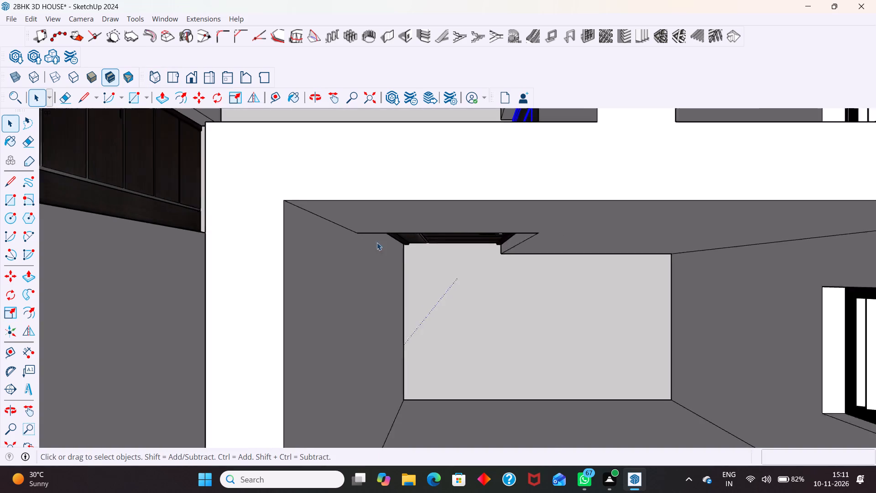
pyautogui.scroll(-20, 377, 242)
pyautogui.click(535, 270)
pyautogui.scroll(-6, 520, 288)
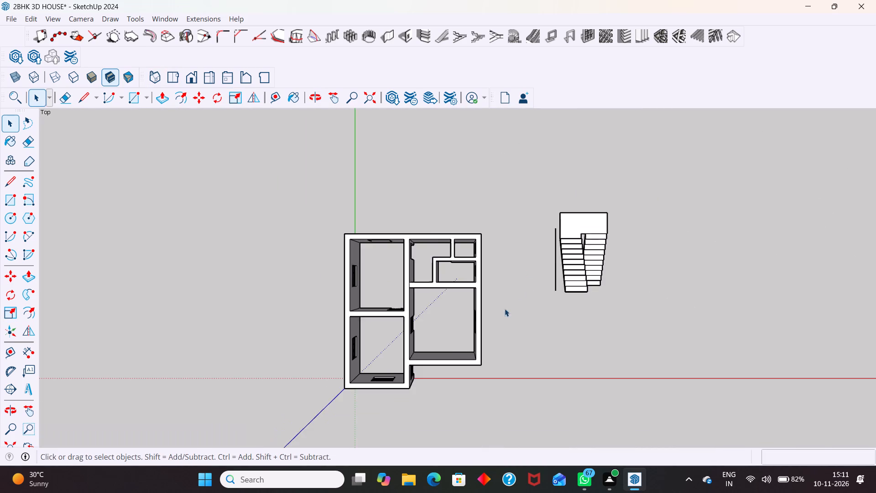
pyautogui.moveTo(474, 349); pyautogui.dragTo(419, 191, button='middle')
pyautogui.moveTo(420, 336); pyautogui.dragTo(447, 199, button='middle')
pyautogui.moveTo(438, 358); pyautogui.dragTo(438, 343, button='middle')
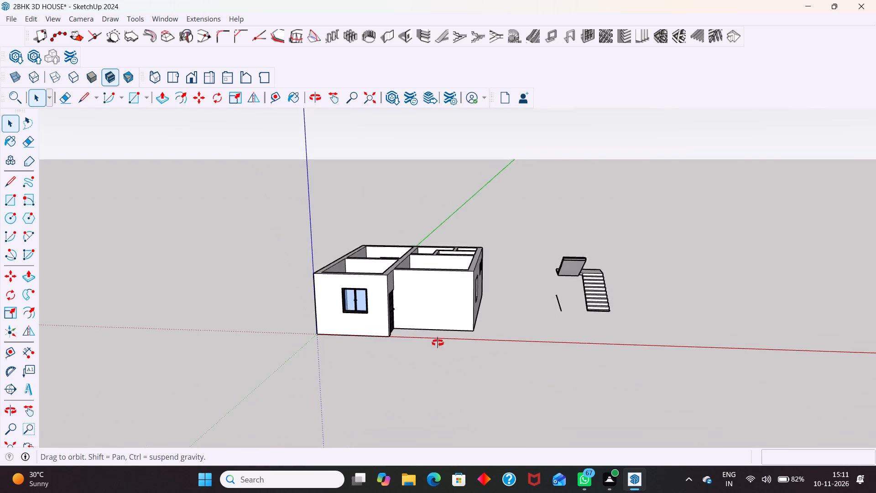
# Create an empty group and draw a rectangle from the origin corner to the opposite corner, covering the house footprint's underside.
pyautogui.moveTo(438, 343); pyautogui.dragTo(450, 144, button='middle')
pyautogui.moveTo(466, 315); pyautogui.dragTo(473, 230, button='middle')
pyautogui.rightClick(542, 209)
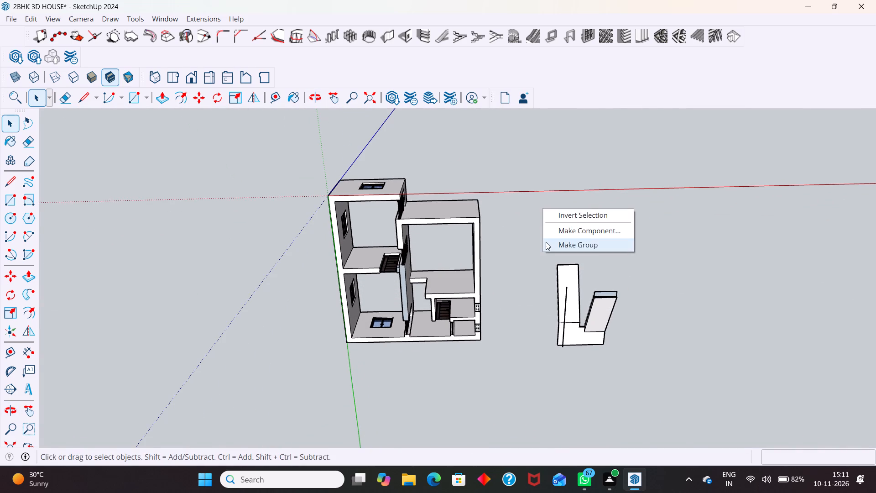
pyautogui.click(546, 242)
pyautogui.press('r')
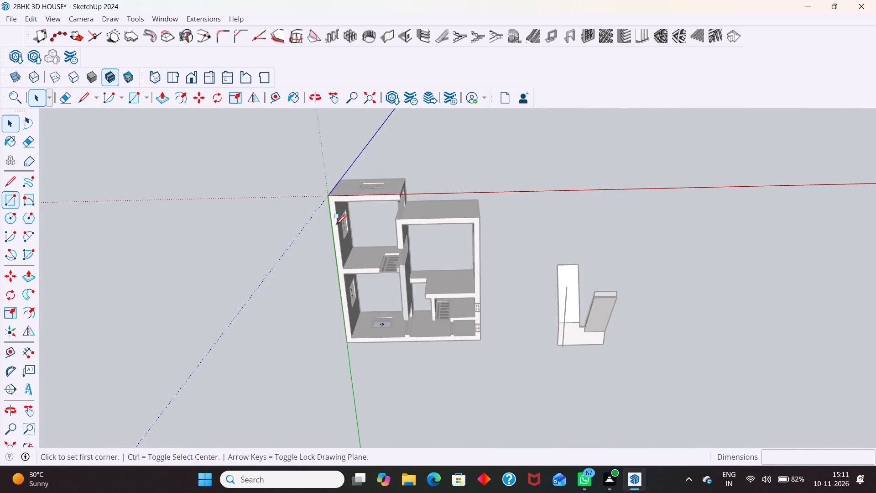
pyautogui.click(329, 197)
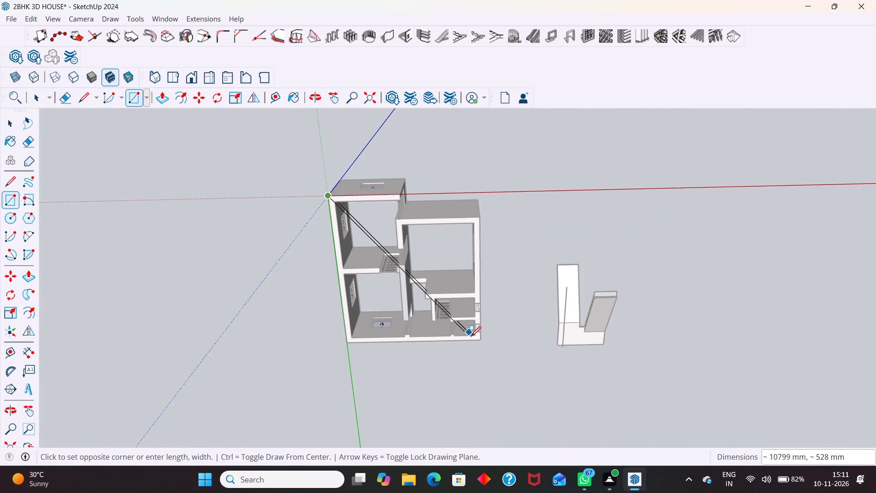
pyautogui.click(482, 340)
pyautogui.press('space')
# Extrude the footprint rectangle 4" downward as a base slab under the house and leave its group.
pyautogui.click(377, 251)
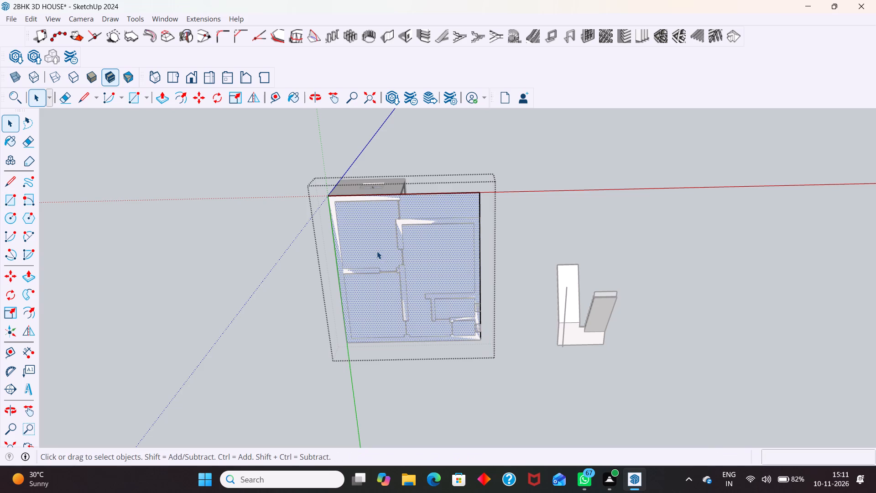
pyautogui.press('p')
pyautogui.click(377, 251)
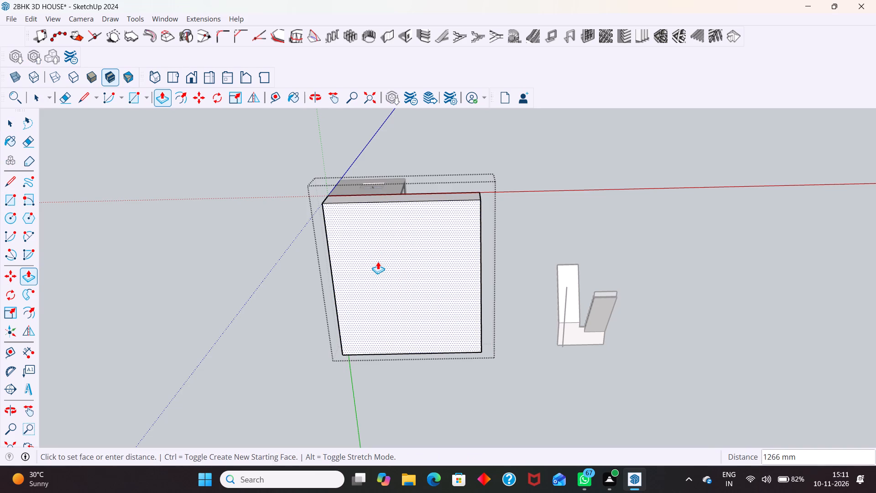
pyautogui.press('4')
pyautogui.hotkey('shift', '"')
pyautogui.press('Return')
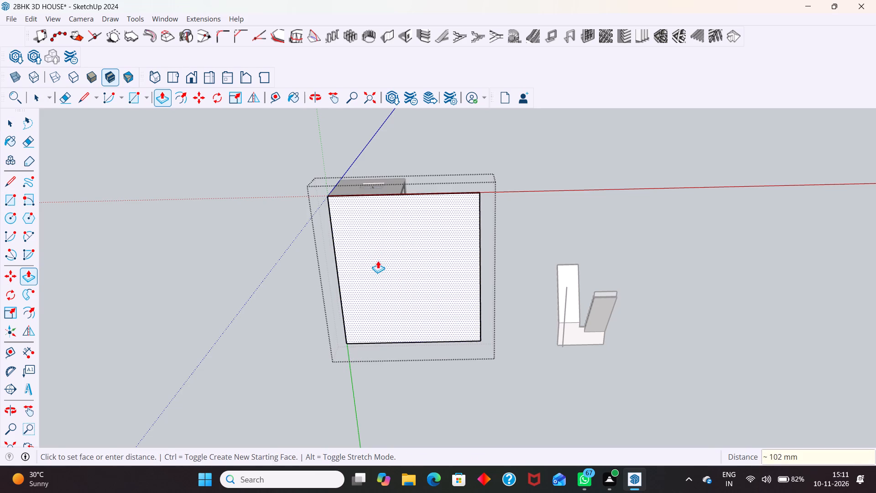
pyautogui.press('space')
pyautogui.scroll(-5, 310, 194)
pyautogui.moveTo(312, 248); pyautogui.dragTo(290, 357, button='middle')
pyautogui.moveTo(468, 154); pyautogui.dragTo(423, 353, button='middle')
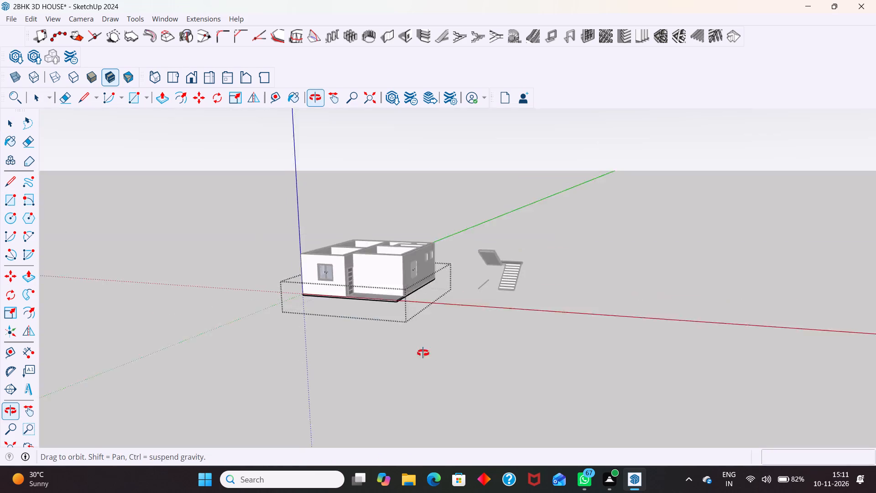
pyautogui.moveTo(423, 353); pyautogui.dragTo(416, 364, button='middle')
pyautogui.click(511, 325)
# Open the base slab group for editing and select its thin side face along the two-vent wall.
pyautogui.scroll(4, 423, 283)
pyautogui.moveTo(429, 294); pyautogui.dragTo(328, 335, button='middle')
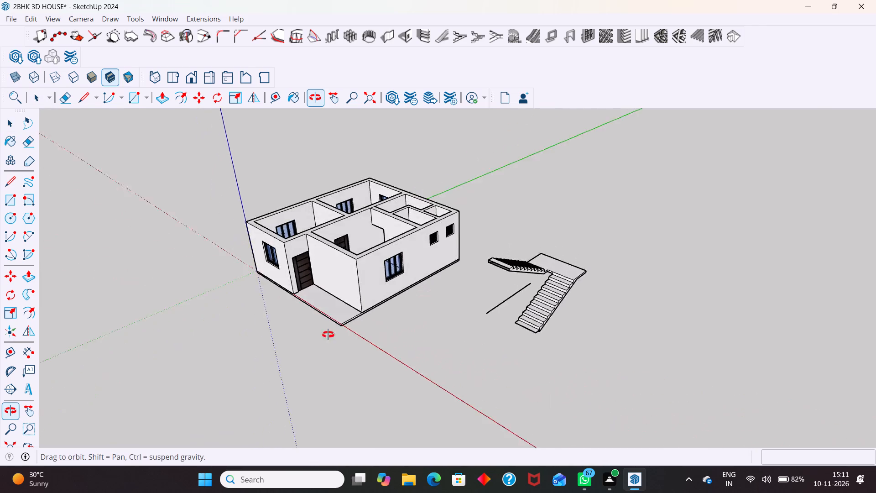
pyautogui.moveTo(328, 335); pyautogui.dragTo(310, 324, button='middle')
pyautogui.scroll(5, 382, 308)
pyautogui.scroll(2, 422, 292)
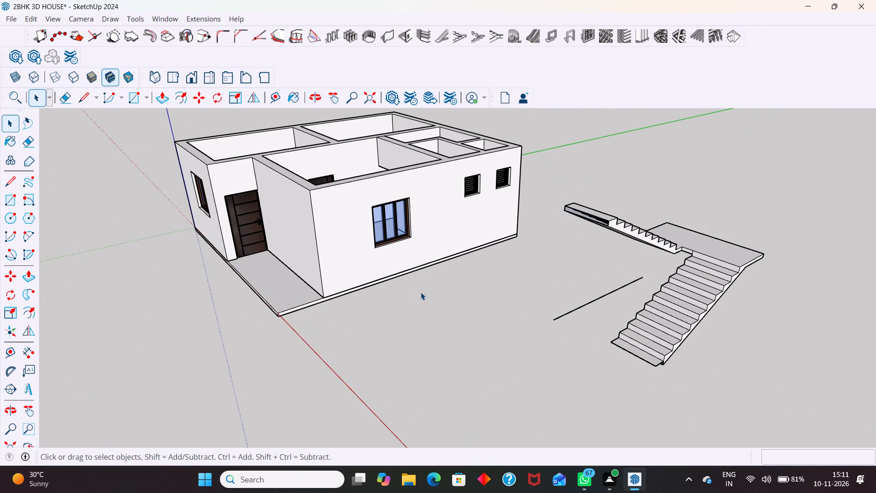
pyautogui.scroll(4, 306, 311)
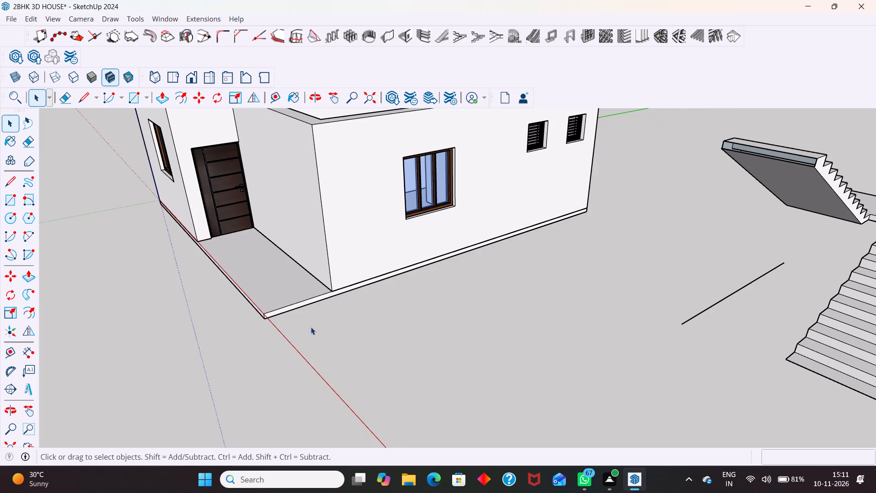
pyautogui.moveTo(311, 327); pyautogui.dragTo(365, 336, button='middle')
pyautogui.scroll(3, 365, 335)
pyautogui.click(366, 320)
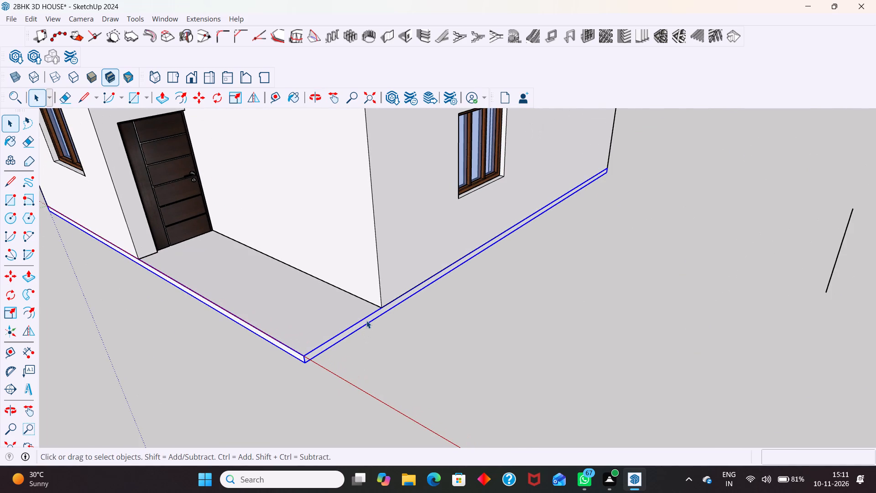
pyautogui.doubleClick(366, 320)
pyautogui.click(366, 320)
pyautogui.click(366, 320)
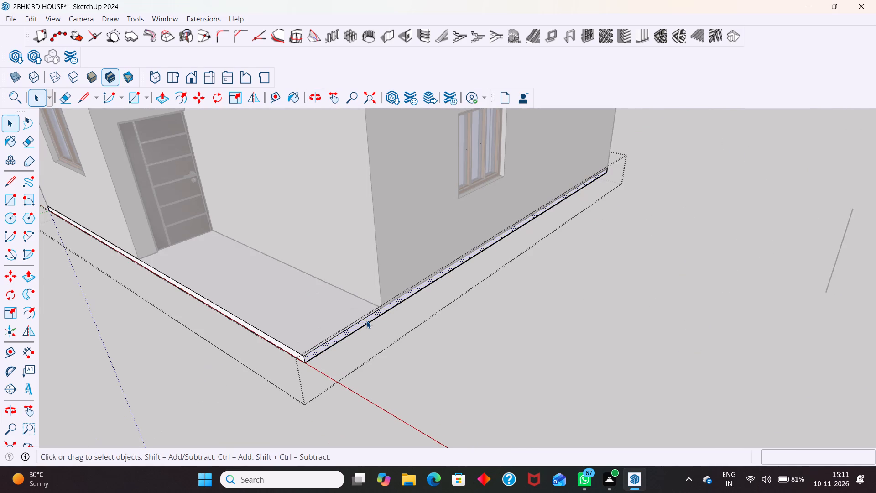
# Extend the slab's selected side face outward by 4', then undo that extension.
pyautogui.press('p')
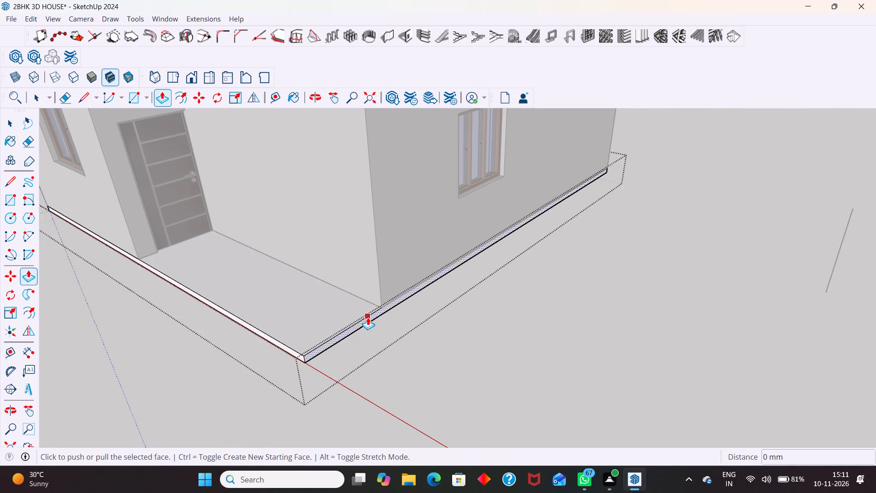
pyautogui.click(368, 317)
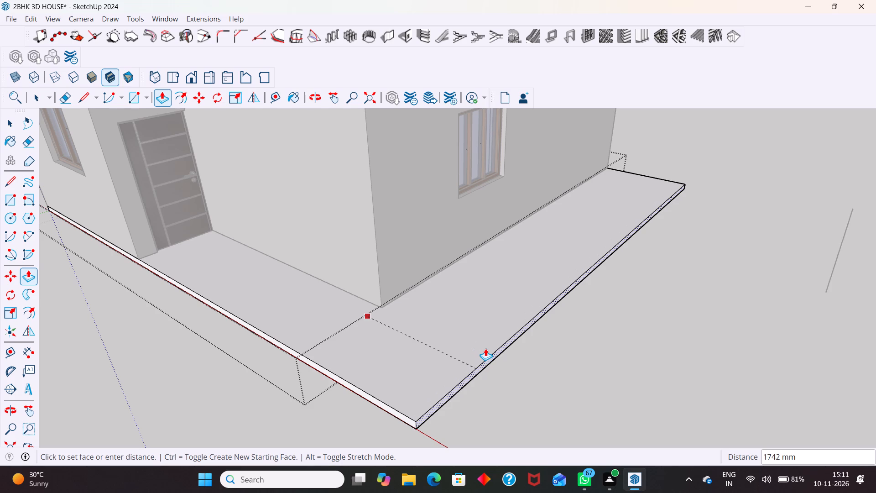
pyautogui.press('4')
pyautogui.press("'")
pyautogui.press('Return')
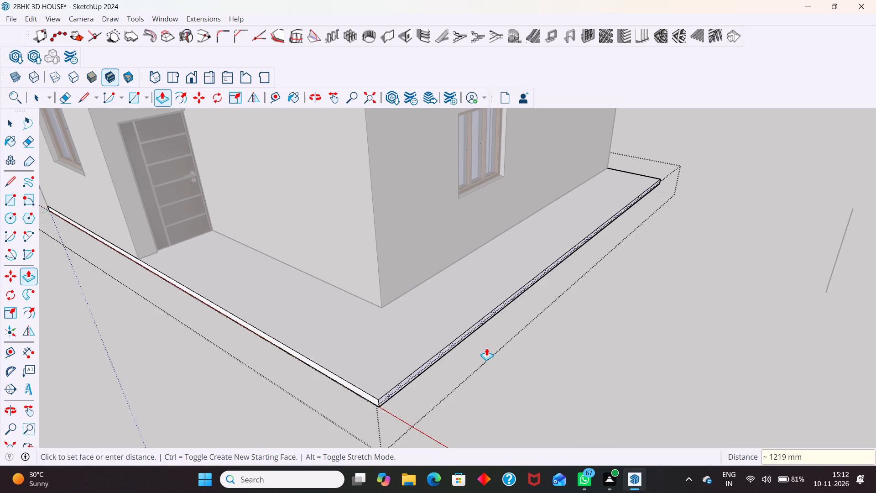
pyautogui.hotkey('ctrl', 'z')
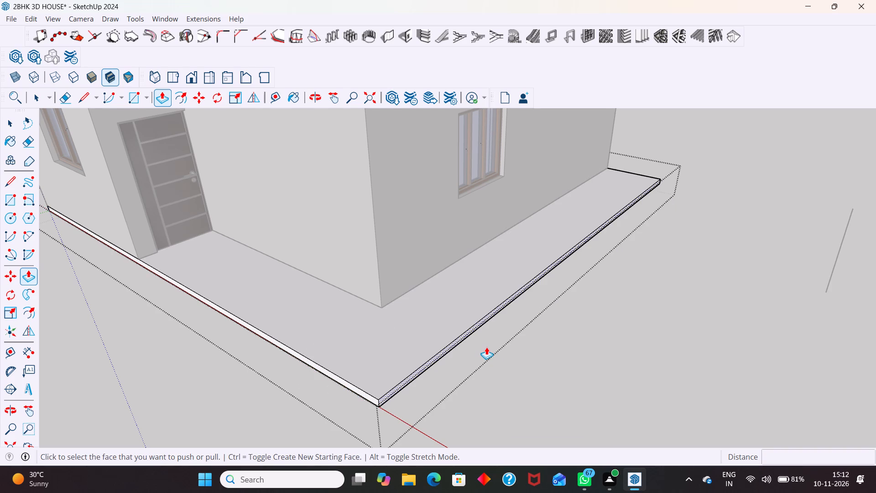
# Extend the slab's side face along the two-vent wall outward by 6' and leave the slab group.
pyautogui.click(421, 285)
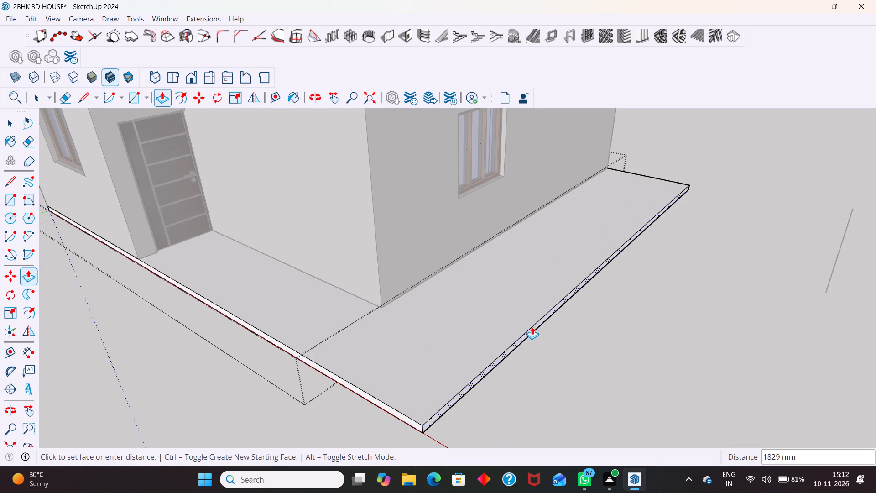
pyautogui.press('6')
pyautogui.press("'")
pyautogui.press('Return')
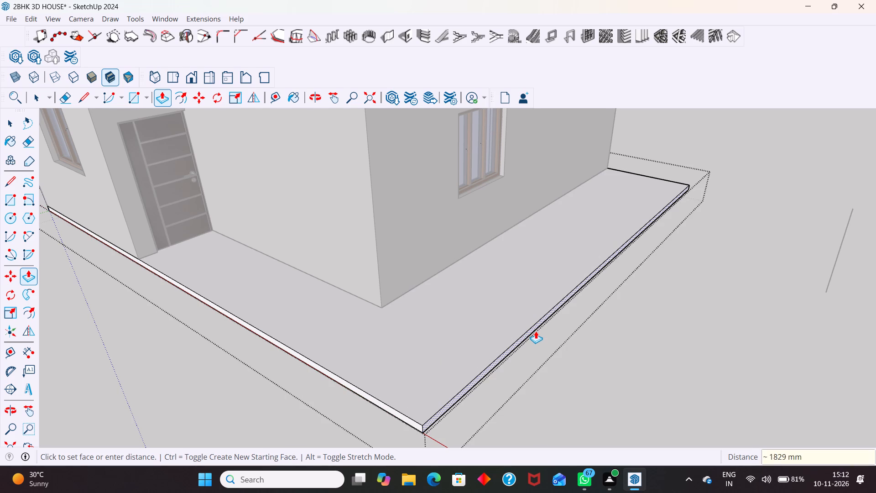
pyautogui.press('space')
pyautogui.scroll(-6, 506, 338)
pyautogui.click(641, 363)
pyautogui.moveTo(451, 316); pyautogui.dragTo(461, 319, button='middle')
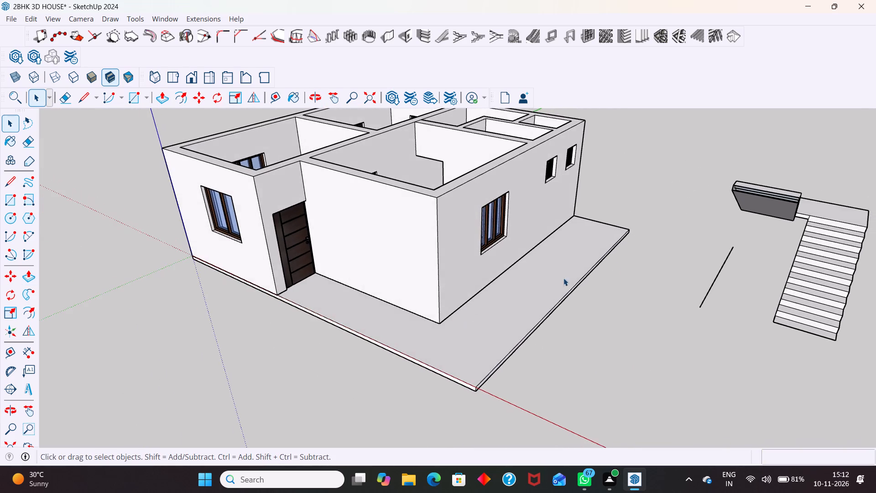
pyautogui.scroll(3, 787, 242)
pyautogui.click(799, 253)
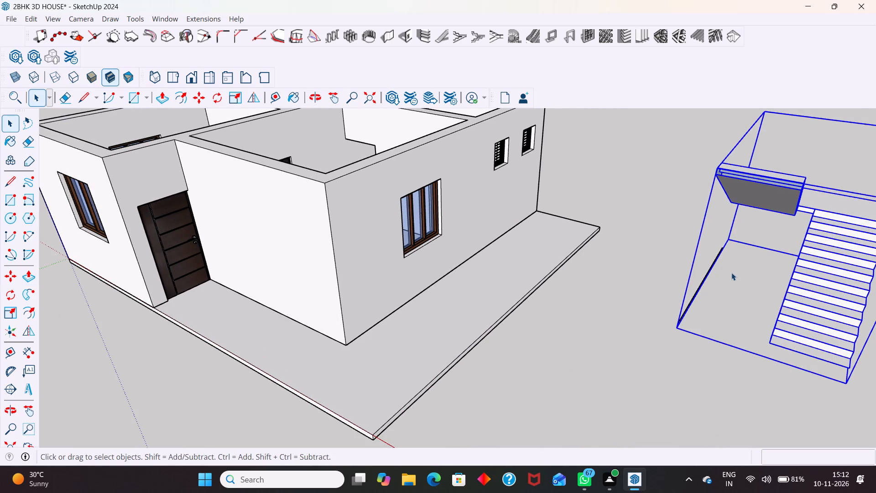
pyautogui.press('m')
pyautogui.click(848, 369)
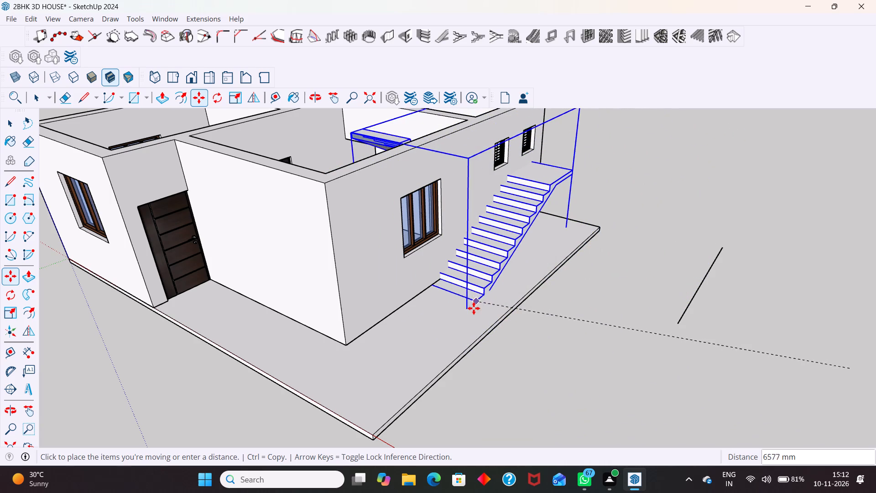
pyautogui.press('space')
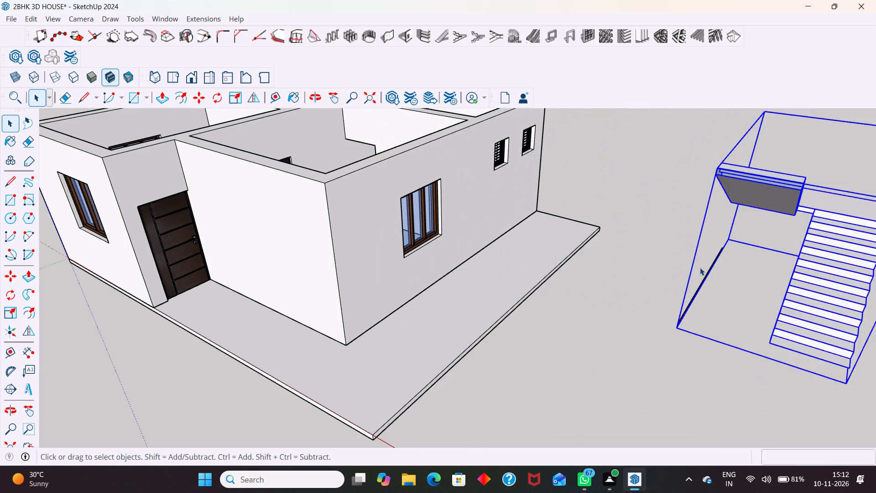
# Reopen the slab group, pull the same outer side face farther outward freehand to widen the strip, and leave the group.
pyautogui.scroll(-5, 705, 262)
pyautogui.moveTo(600, 338); pyautogui.dragTo(487, 288, button='middle')
pyautogui.scroll(2, 521, 305)
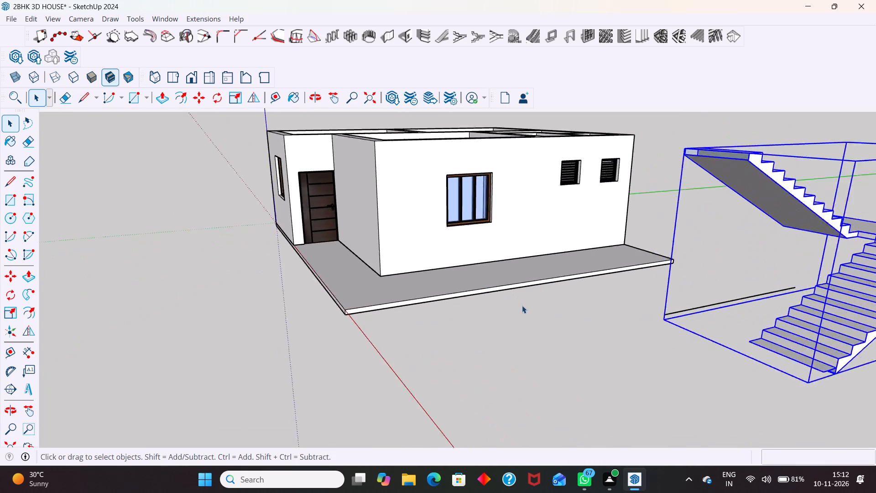
pyautogui.scroll(2, 522, 305)
pyautogui.moveTo(511, 330); pyautogui.dragTo(577, 372, button='middle')
pyautogui.scroll(3, 571, 348)
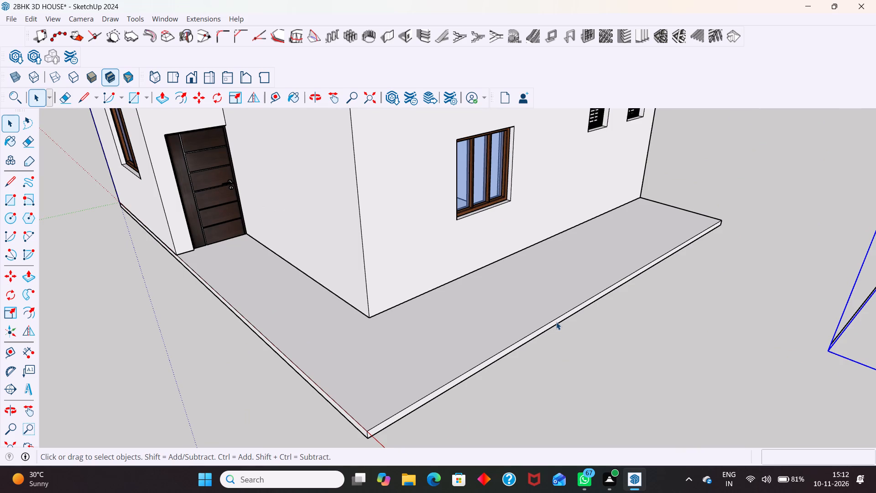
pyautogui.doubleClick(556, 322)
pyautogui.click(556, 322)
pyautogui.click(555, 322)
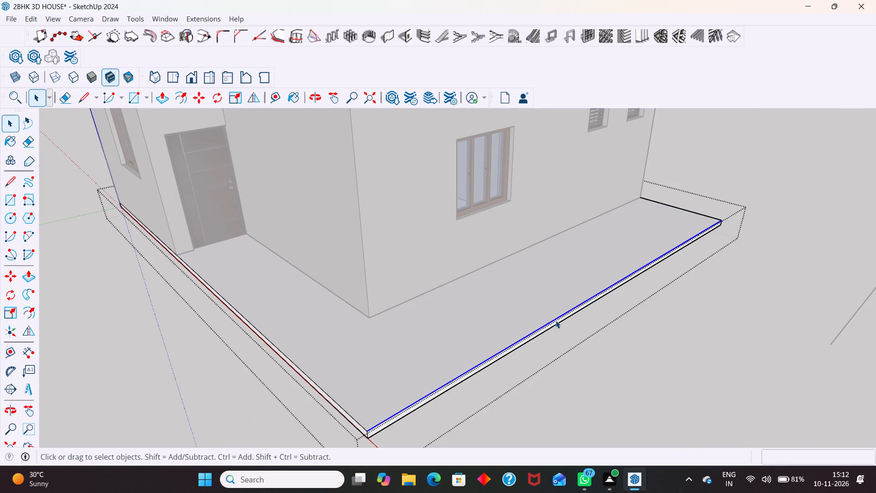
pyautogui.click(556, 320)
pyautogui.scroll(3, 559, 322)
pyautogui.click(559, 320)
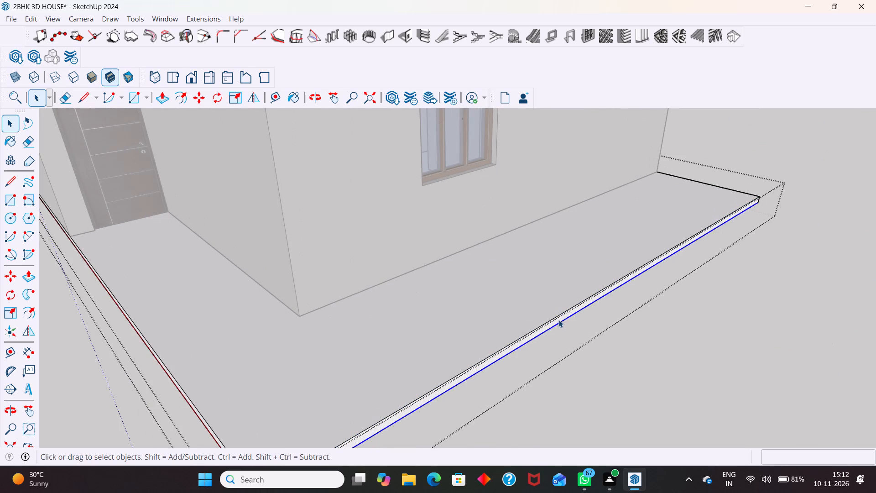
pyautogui.click(557, 319)
pyautogui.press('p')
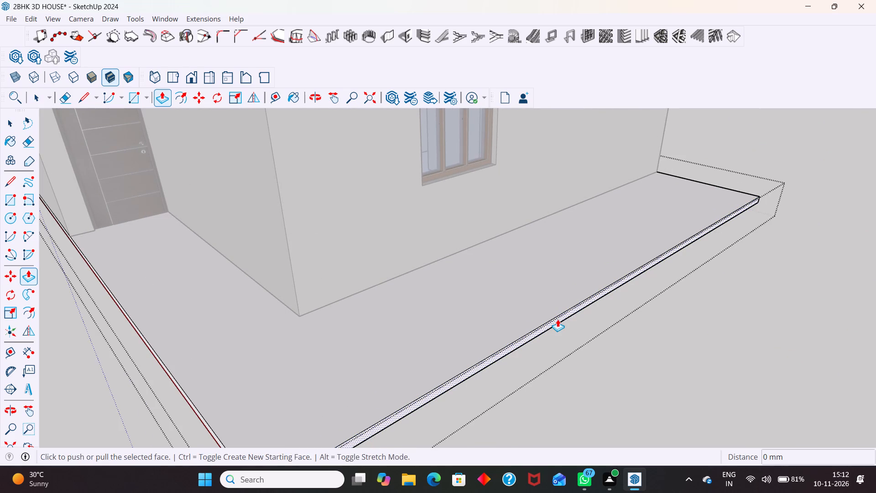
pyautogui.moveTo(558, 319); pyautogui.dragTo(622, 351)
pyautogui.press('space')
pyautogui.scroll(-9, 493, 314)
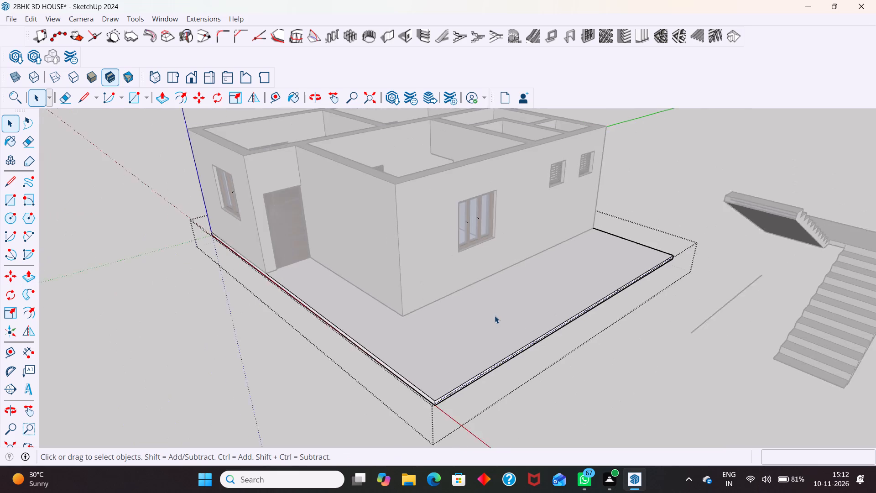
pyautogui.scroll(-2, 495, 315)
pyautogui.click(599, 383)
# Move the staircase group about 5231 mm by the lower flight's bottom outer corner onto the widened slab beside the house.
pyautogui.click(743, 339)
pyautogui.press('m')
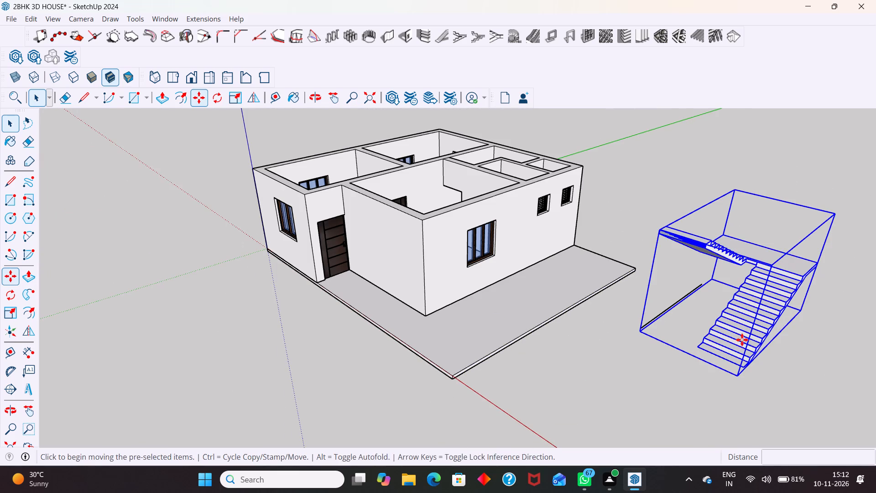
pyautogui.click(750, 362)
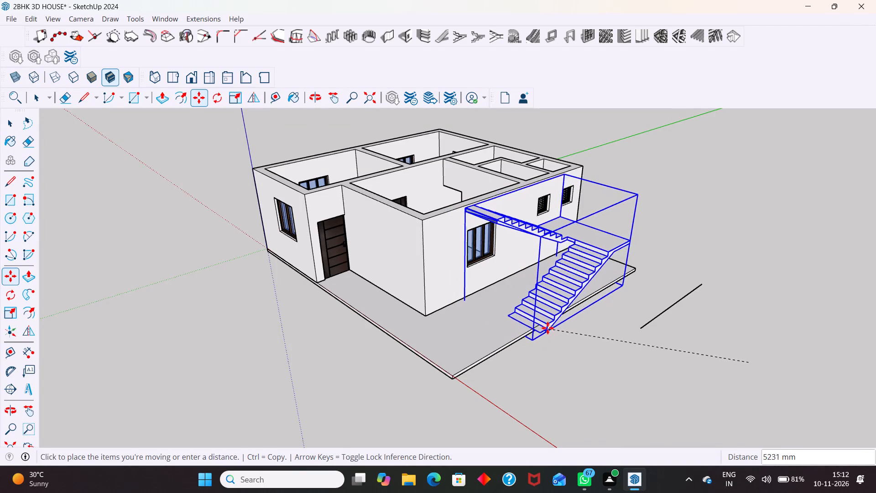
pyautogui.click(548, 326)
pyautogui.press('space')
# Examine from several sides how the staircase flights and landing sit against the side wall and the slab.
pyautogui.moveTo(670, 338); pyautogui.dragTo(575, 373, button='middle')
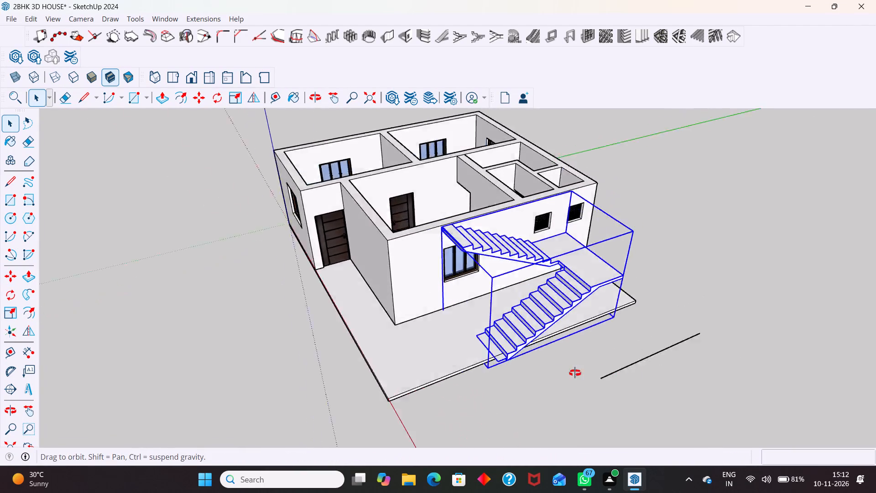
pyautogui.moveTo(575, 373); pyautogui.dragTo(485, 353, button='middle')
pyautogui.click(692, 348)
pyautogui.moveTo(660, 373); pyautogui.dragTo(472, 383, button='middle')
pyautogui.scroll(2, 453, 328)
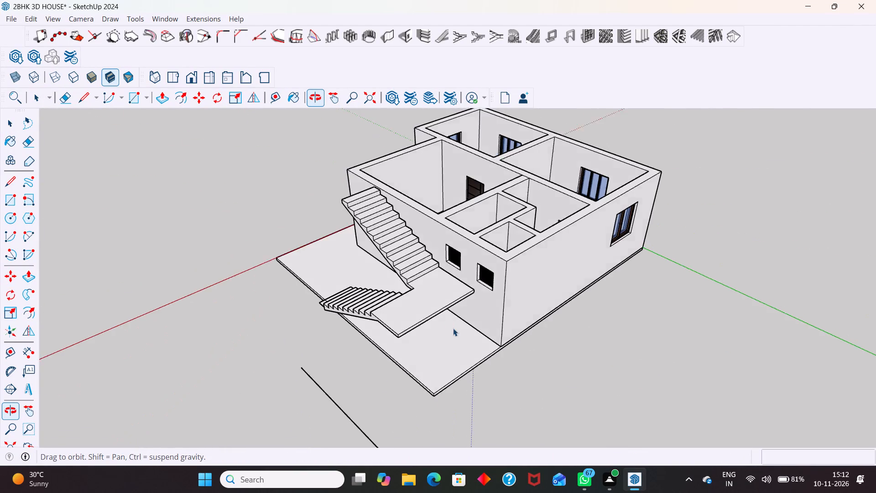
pyautogui.scroll(6, 453, 328)
pyautogui.moveTo(500, 295); pyautogui.dragTo(388, 341, button='middle')
pyautogui.scroll(4, 414, 290)
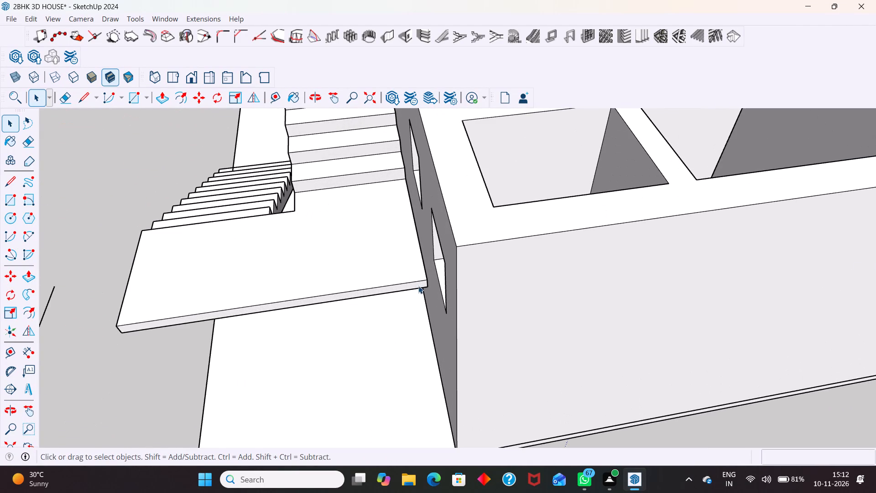
pyautogui.scroll(-10, 439, 280)
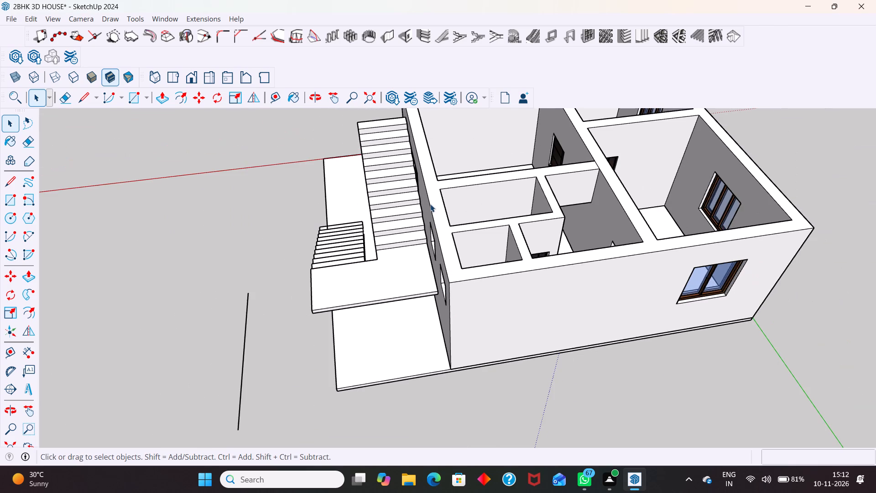
pyautogui.scroll(-4, 442, 221)
pyautogui.moveTo(430, 273); pyautogui.dragTo(472, 254, button='middle')
pyautogui.scroll(4, 447, 255)
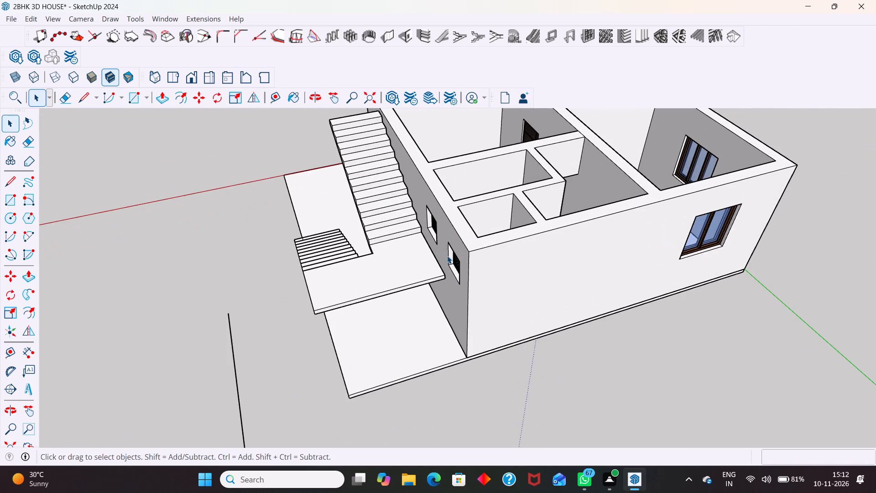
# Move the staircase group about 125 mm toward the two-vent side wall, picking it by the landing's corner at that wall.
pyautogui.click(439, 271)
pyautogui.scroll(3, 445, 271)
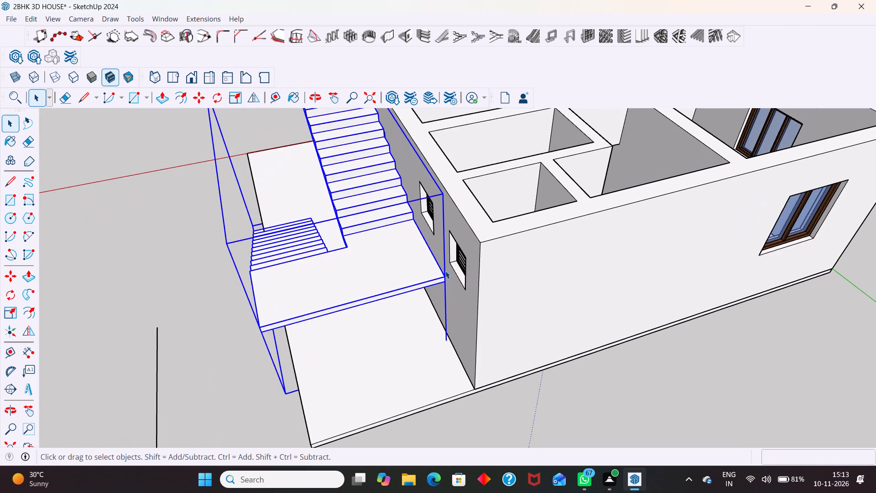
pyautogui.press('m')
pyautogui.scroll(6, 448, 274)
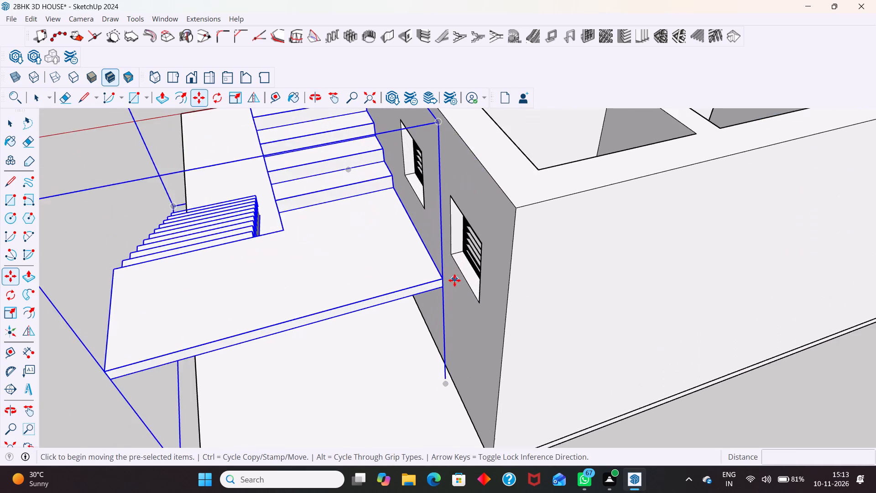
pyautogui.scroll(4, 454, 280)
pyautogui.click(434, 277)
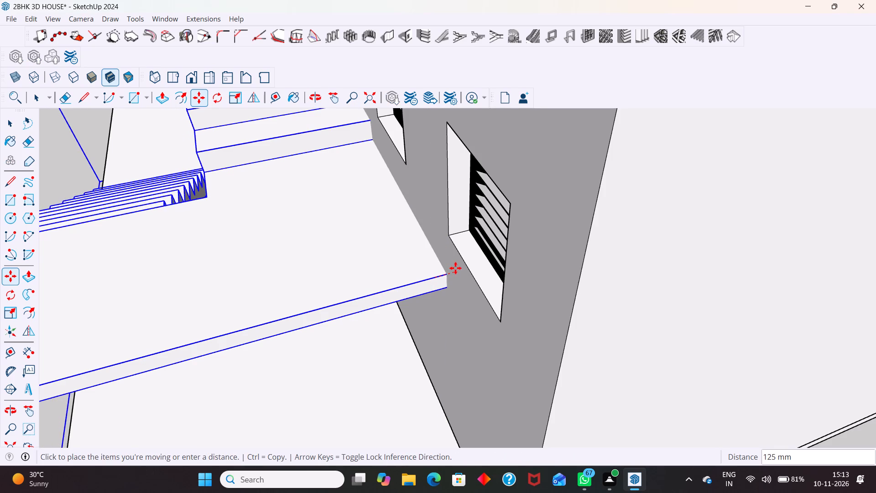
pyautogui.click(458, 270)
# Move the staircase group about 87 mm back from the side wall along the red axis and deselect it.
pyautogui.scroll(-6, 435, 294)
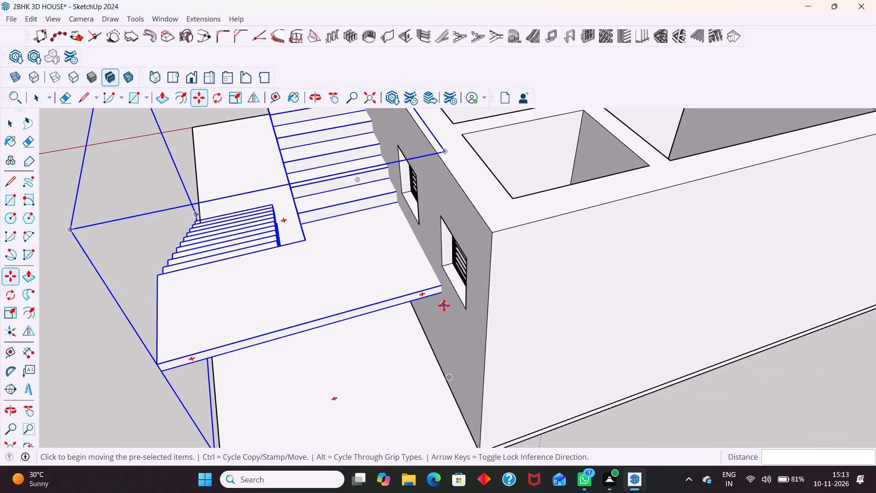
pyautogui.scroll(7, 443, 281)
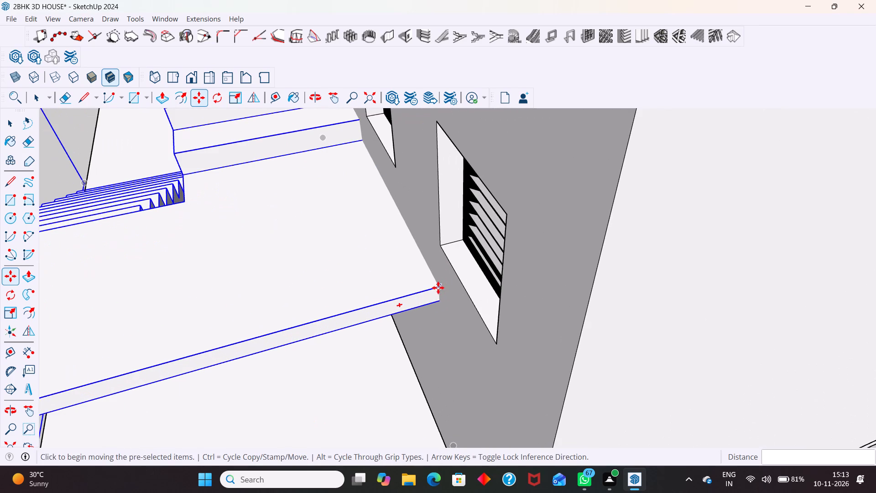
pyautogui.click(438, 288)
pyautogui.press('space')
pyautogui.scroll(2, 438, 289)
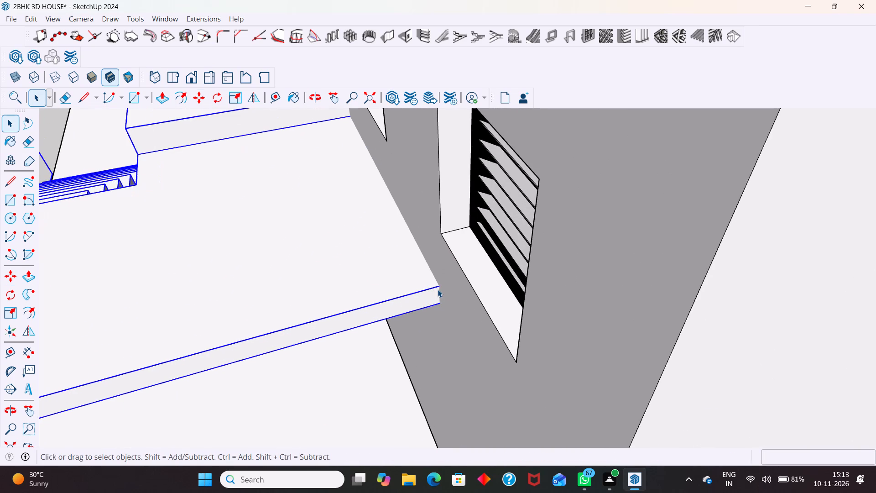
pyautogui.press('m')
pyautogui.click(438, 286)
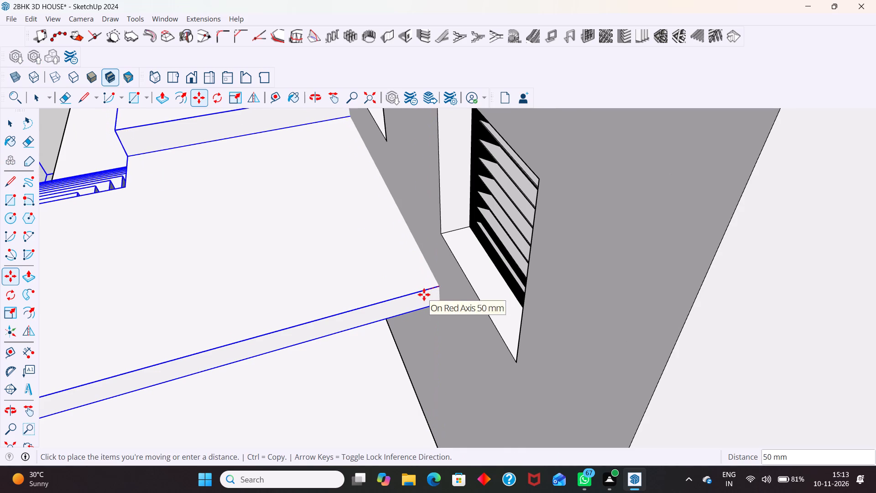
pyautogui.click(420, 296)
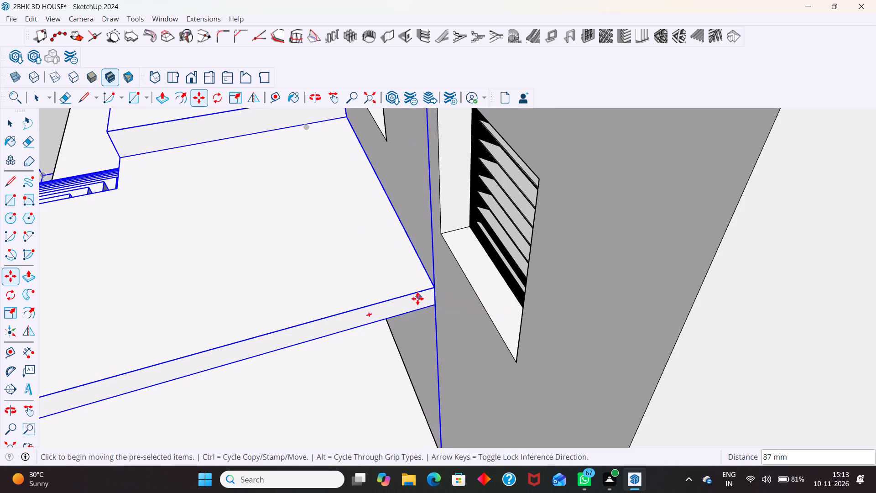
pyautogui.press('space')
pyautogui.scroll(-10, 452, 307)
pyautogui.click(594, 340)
# Open the slab group, pull its outer side face beside the lower flight outward about 150 mm freehand, and leave the group.
pyautogui.moveTo(514, 341); pyautogui.dragTo(527, 319, button='middle')
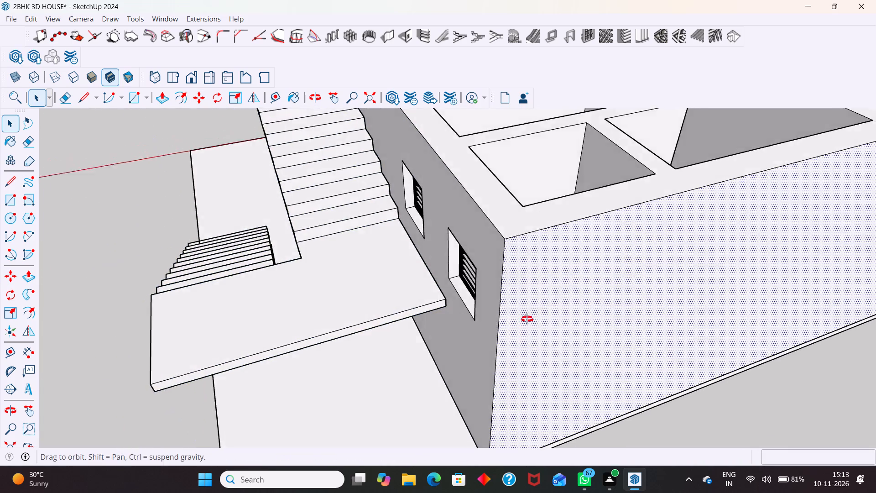
pyautogui.moveTo(527, 319); pyautogui.dragTo(566, 289, button='middle')
pyautogui.scroll(-6, 576, 278)
pyautogui.moveTo(430, 341); pyautogui.dragTo(522, 288, button='middle')
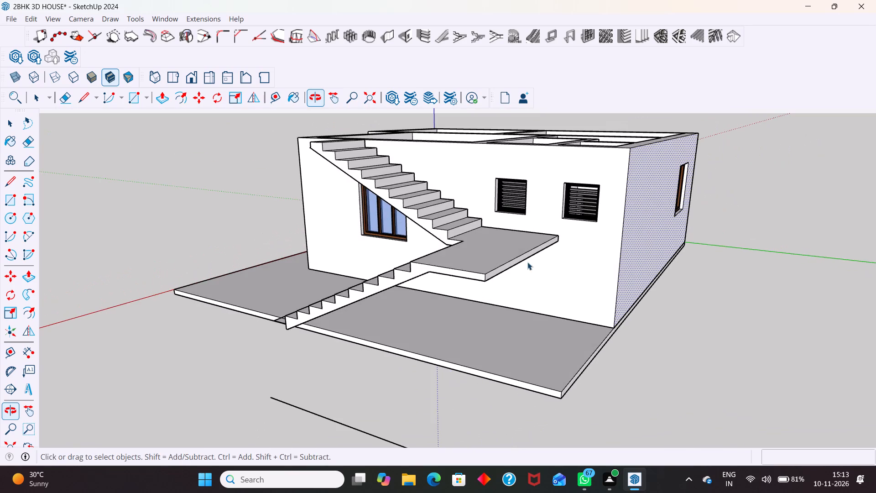
pyautogui.moveTo(300, 326); pyautogui.dragTo(441, 344, button='middle')
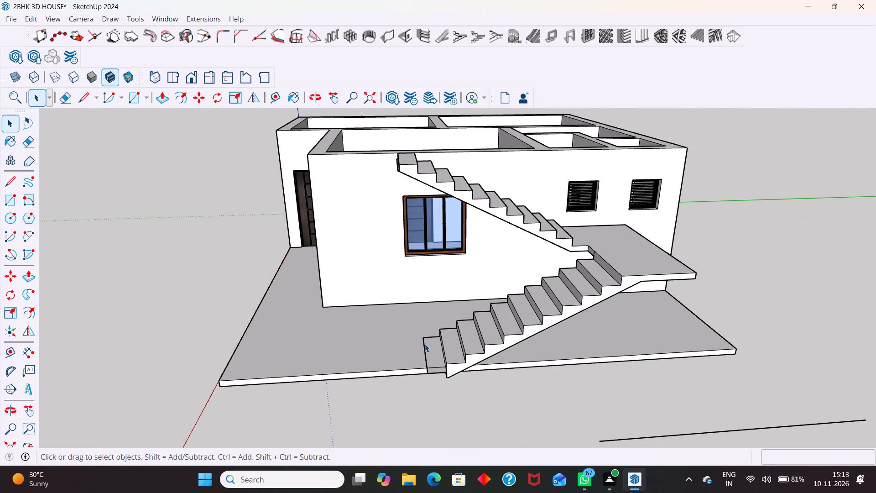
pyautogui.click(513, 367)
pyautogui.tripleClick(514, 367)
pyautogui.click(513, 364)
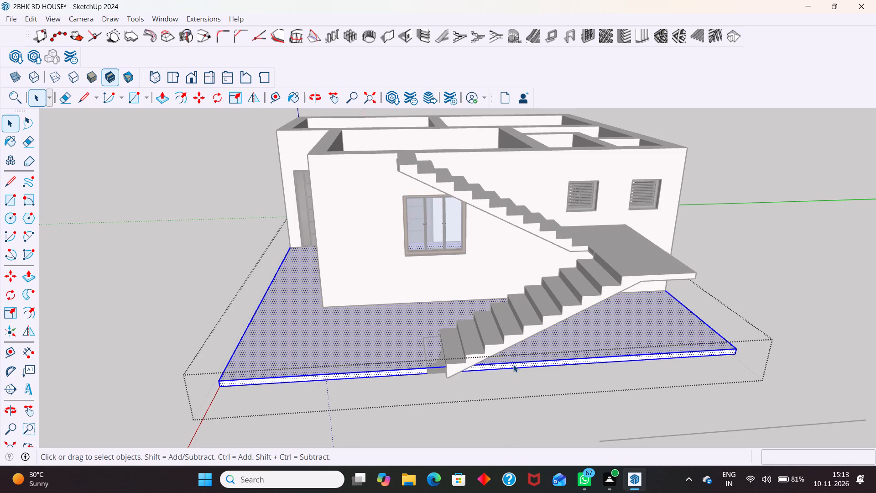
pyautogui.click(513, 364)
pyautogui.press('p')
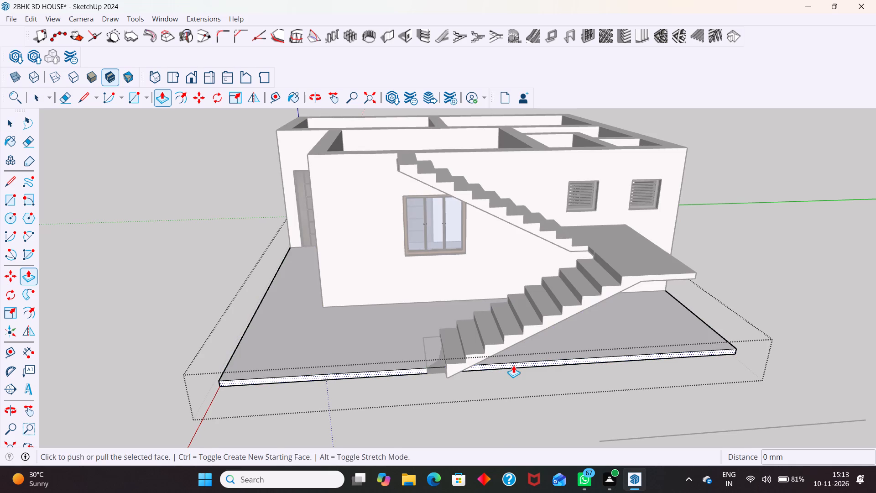
pyautogui.moveTo(513, 365); pyautogui.dragTo(517, 370)
pyautogui.moveTo(520, 372); pyautogui.dragTo(523, 379)
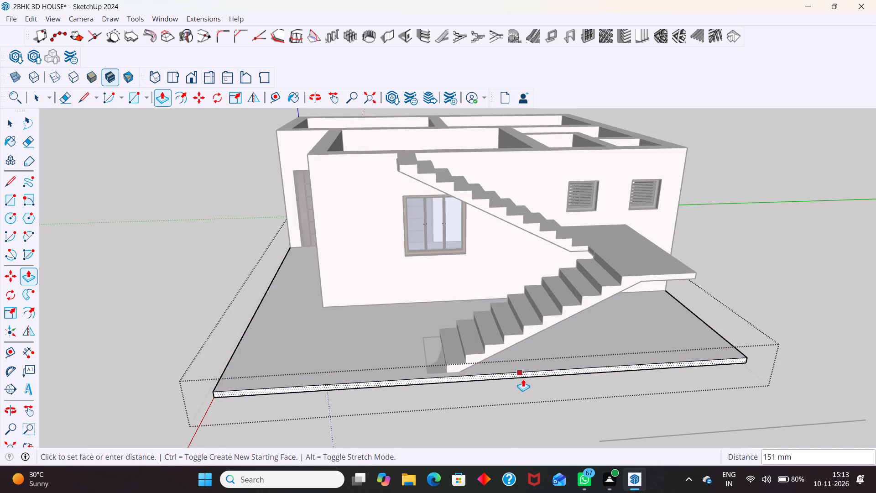
pyautogui.moveTo(523, 379); pyautogui.dragTo(523, 379)
pyautogui.press('space')
pyautogui.click(496, 383)
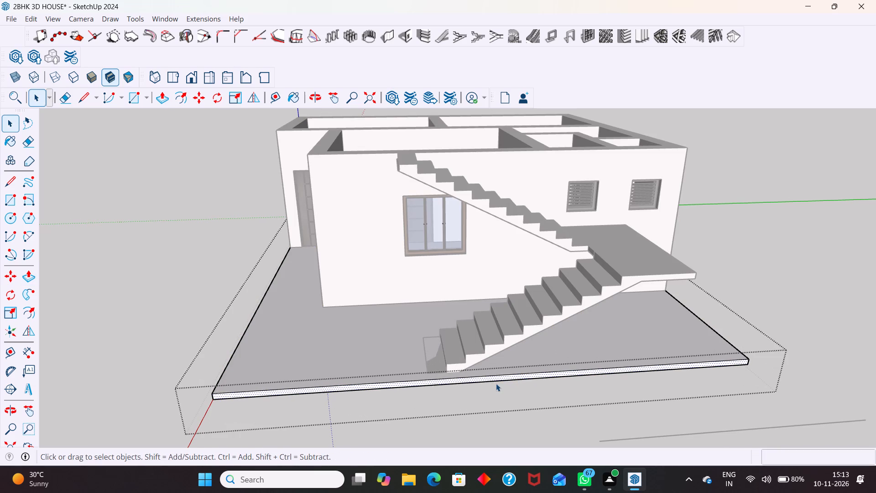
pyautogui.click(502, 420)
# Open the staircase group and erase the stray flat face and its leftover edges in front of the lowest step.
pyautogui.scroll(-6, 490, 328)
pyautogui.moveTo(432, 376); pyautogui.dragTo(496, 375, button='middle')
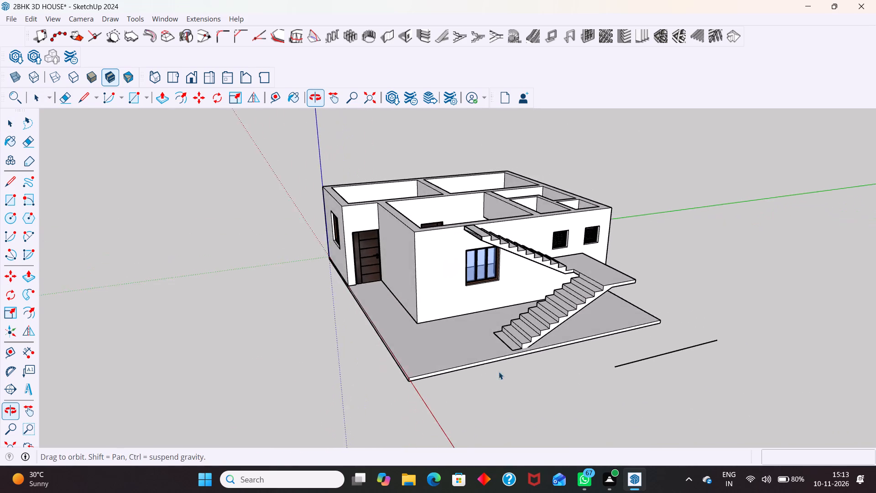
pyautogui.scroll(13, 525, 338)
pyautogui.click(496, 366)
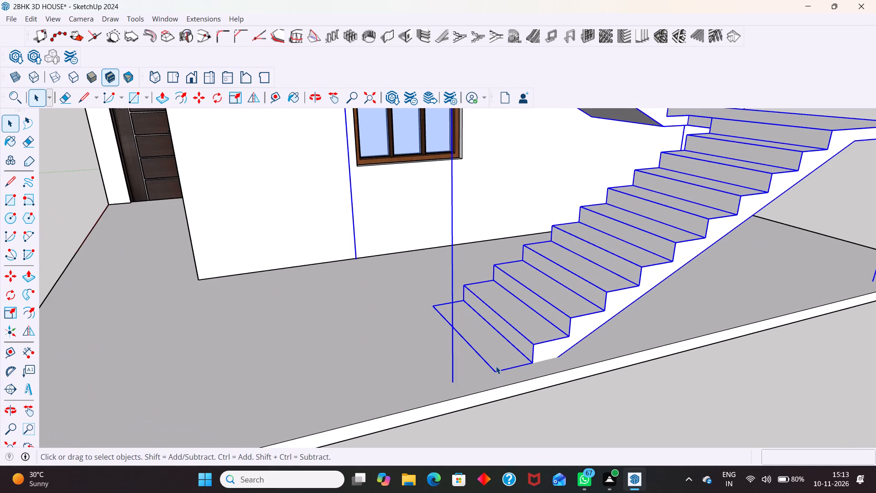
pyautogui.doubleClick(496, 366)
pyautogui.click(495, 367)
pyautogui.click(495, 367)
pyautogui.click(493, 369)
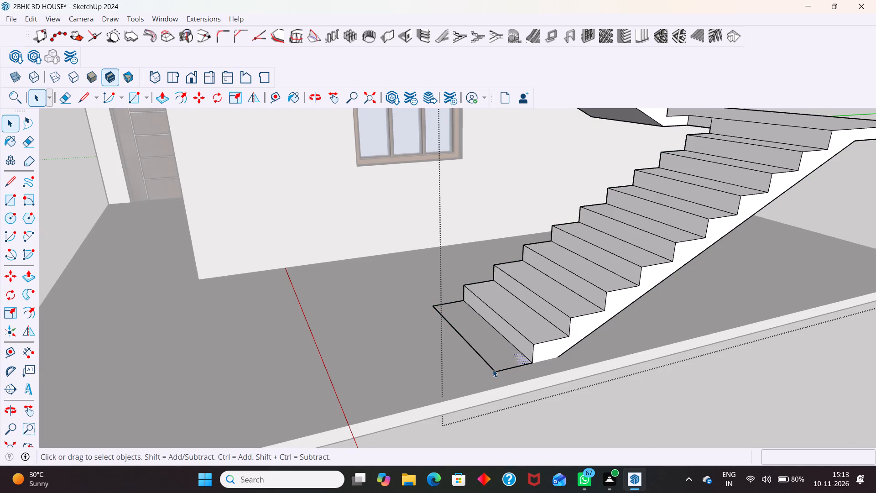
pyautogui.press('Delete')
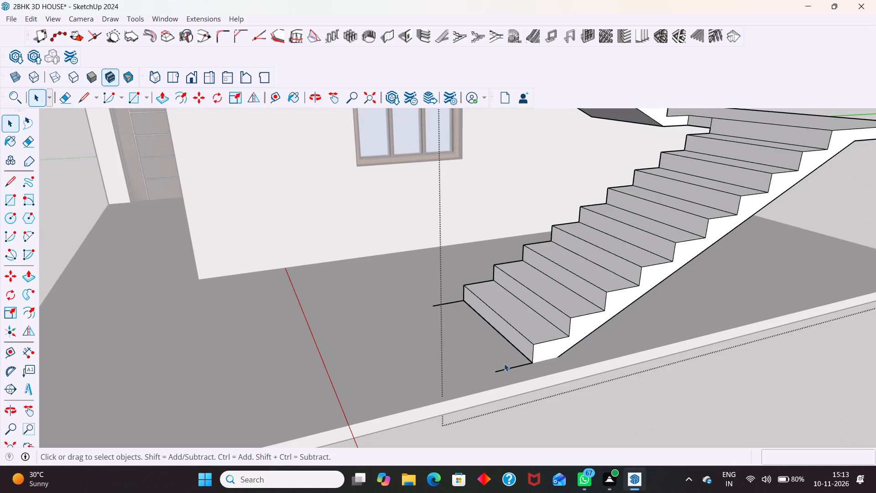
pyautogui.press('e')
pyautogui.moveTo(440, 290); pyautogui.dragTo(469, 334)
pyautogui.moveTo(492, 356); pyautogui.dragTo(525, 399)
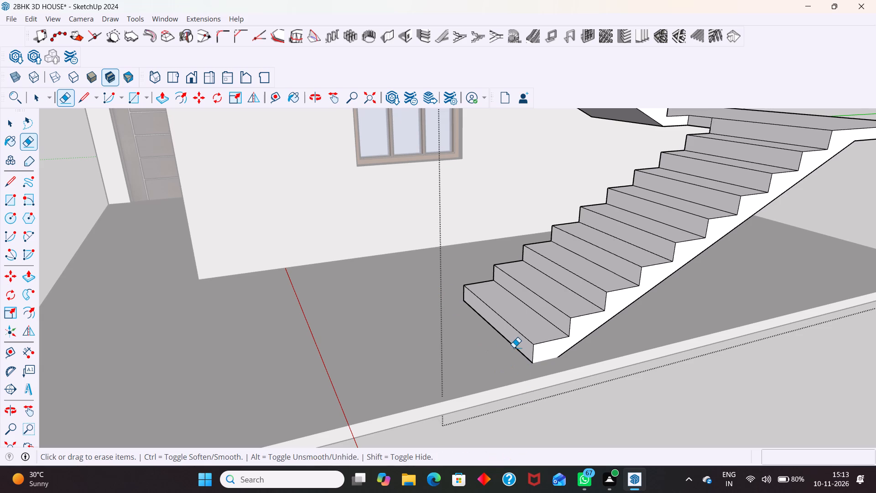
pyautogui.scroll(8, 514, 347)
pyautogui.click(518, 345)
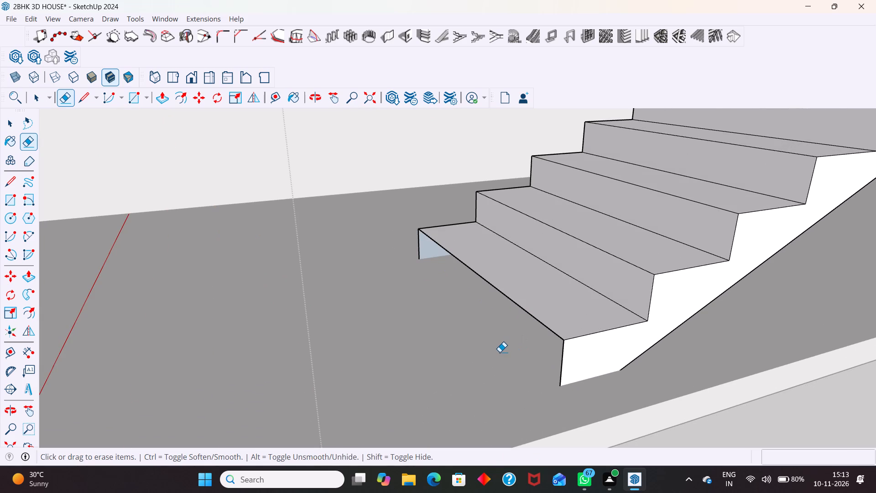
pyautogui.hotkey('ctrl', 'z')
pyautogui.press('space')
# Leave the staircase group and examine from several sides how both flights and the landing fit the house and slab.
pyautogui.scroll(-14, 499, 353)
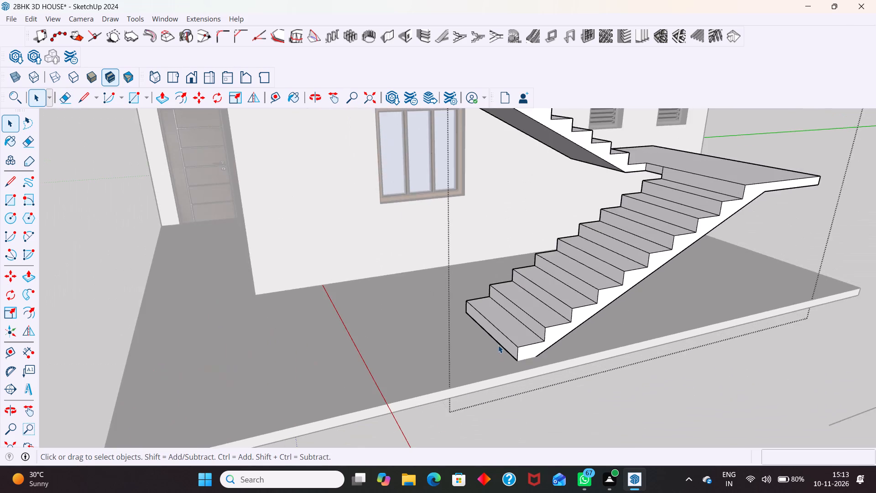
pyautogui.scroll(-7, 498, 345)
pyautogui.moveTo(394, 252); pyautogui.dragTo(412, 273, button='middle')
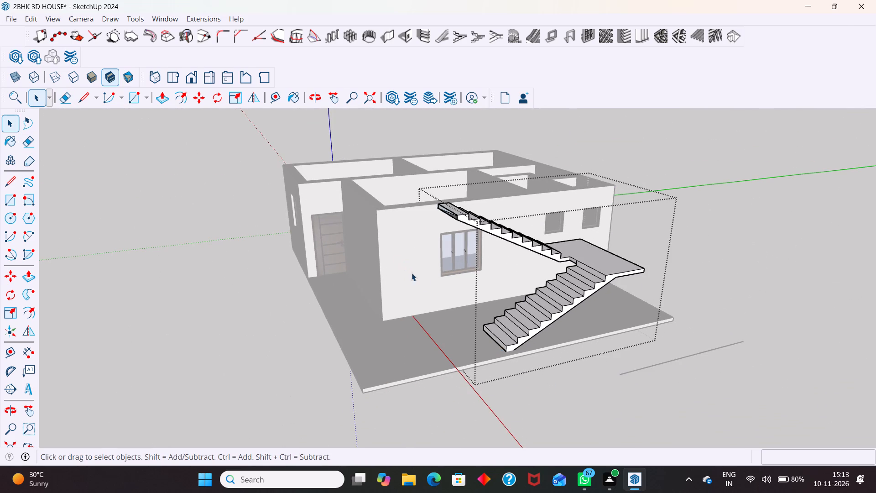
pyautogui.moveTo(412, 273); pyautogui.dragTo(443, 282, button='middle')
pyautogui.scroll(2, 518, 221)
pyautogui.moveTo(515, 262); pyautogui.dragTo(471, 282, button='middle')
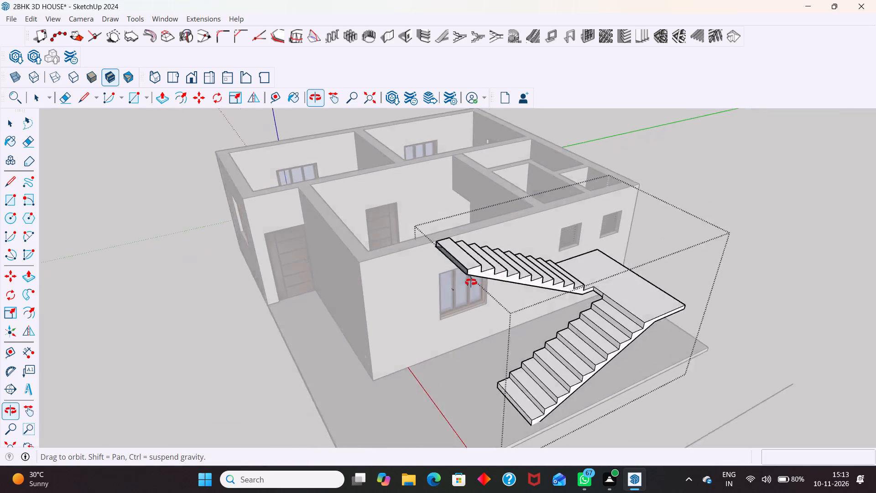
pyautogui.moveTo(471, 282); pyautogui.dragTo(417, 294, button='middle')
pyautogui.scroll(1, 404, 263)
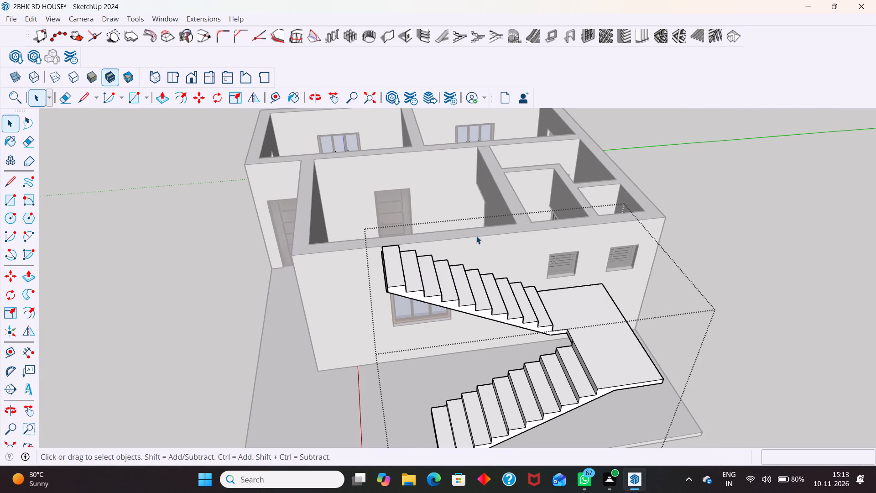
pyautogui.scroll(-10, 506, 196)
pyautogui.click(339, 293)
pyautogui.moveTo(391, 333); pyautogui.dragTo(576, 275, button='middle')
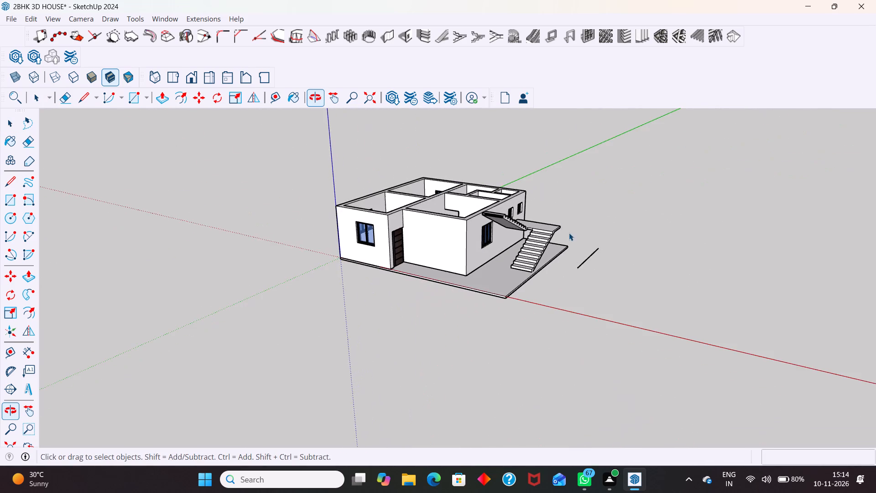
pyautogui.scroll(4, 538, 218)
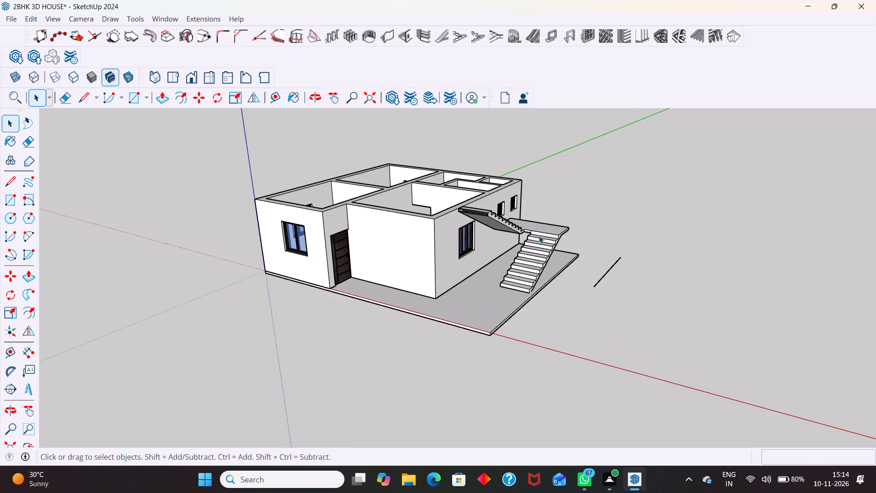
pyautogui.moveTo(594, 248); pyautogui.dragTo(474, 288, button='middle')
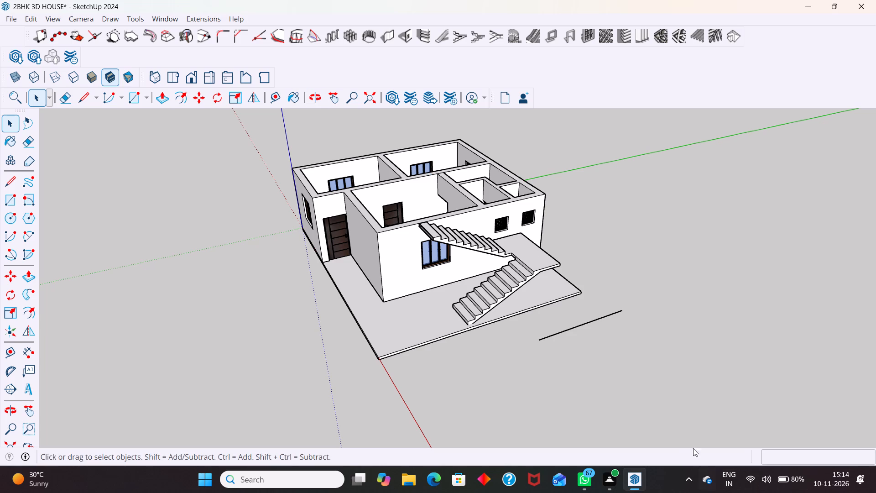
# Delete the two-flight staircase group beside the house.
pyautogui.click(513, 262)
pyautogui.click(536, 269)
pyautogui.press('Delete')
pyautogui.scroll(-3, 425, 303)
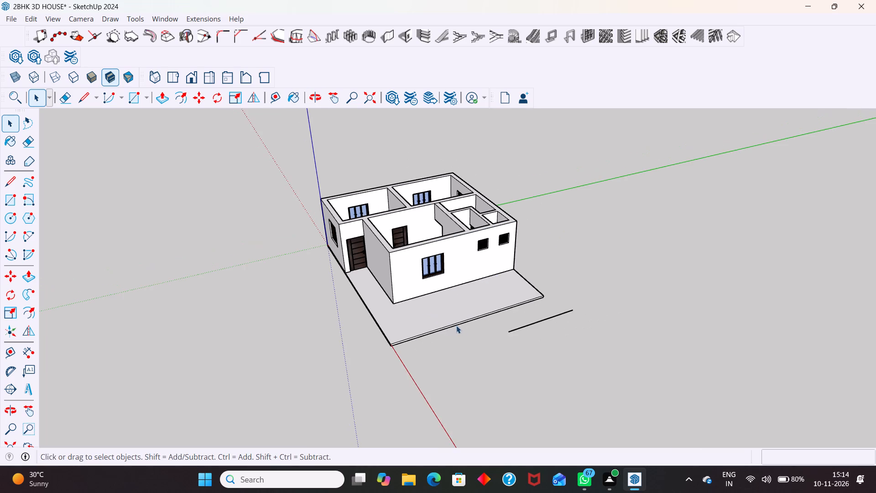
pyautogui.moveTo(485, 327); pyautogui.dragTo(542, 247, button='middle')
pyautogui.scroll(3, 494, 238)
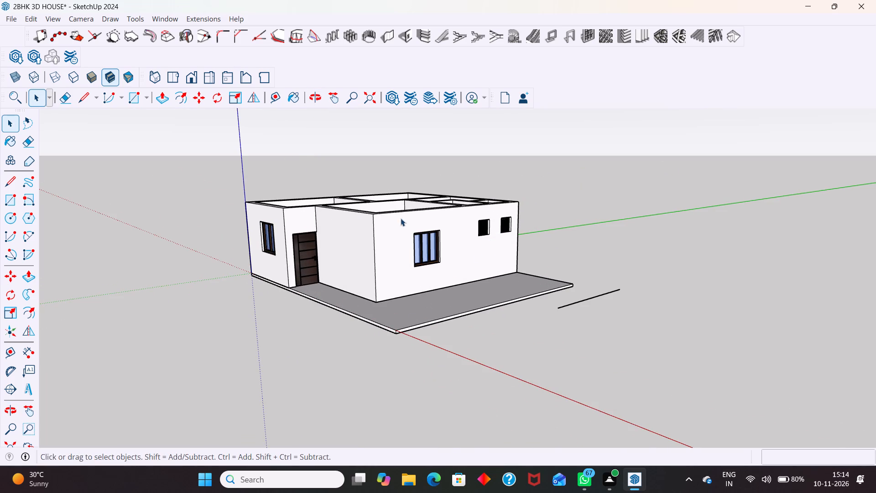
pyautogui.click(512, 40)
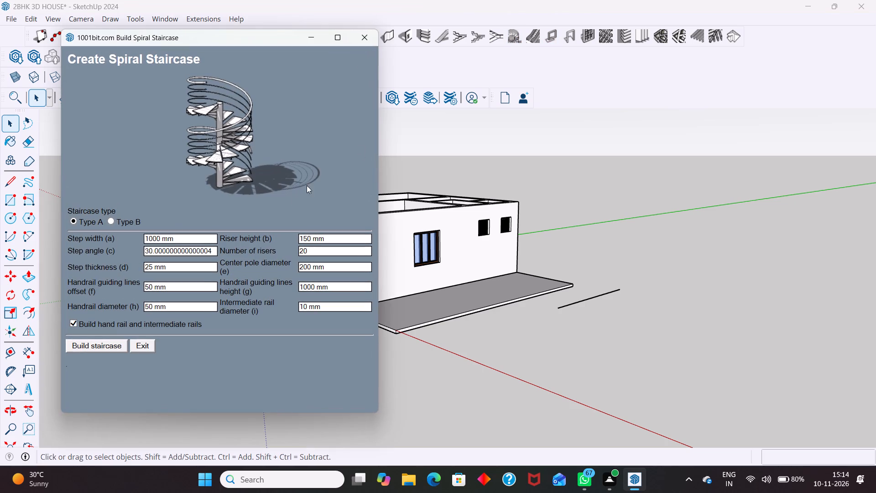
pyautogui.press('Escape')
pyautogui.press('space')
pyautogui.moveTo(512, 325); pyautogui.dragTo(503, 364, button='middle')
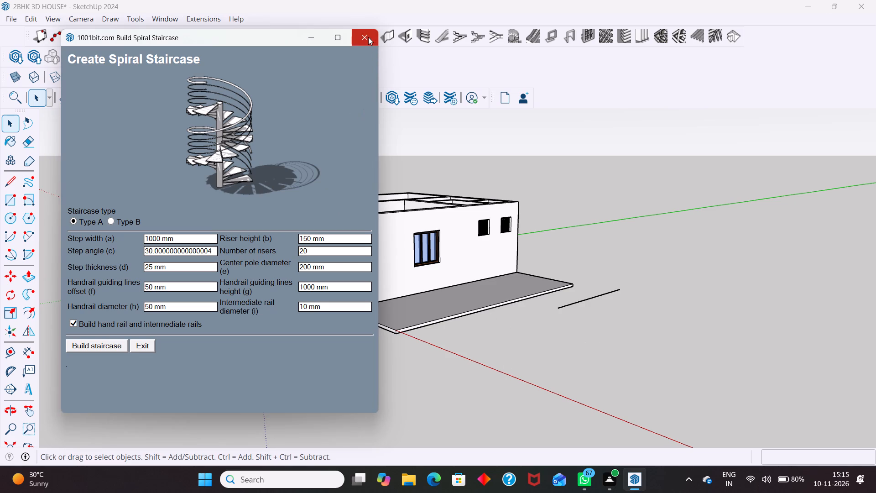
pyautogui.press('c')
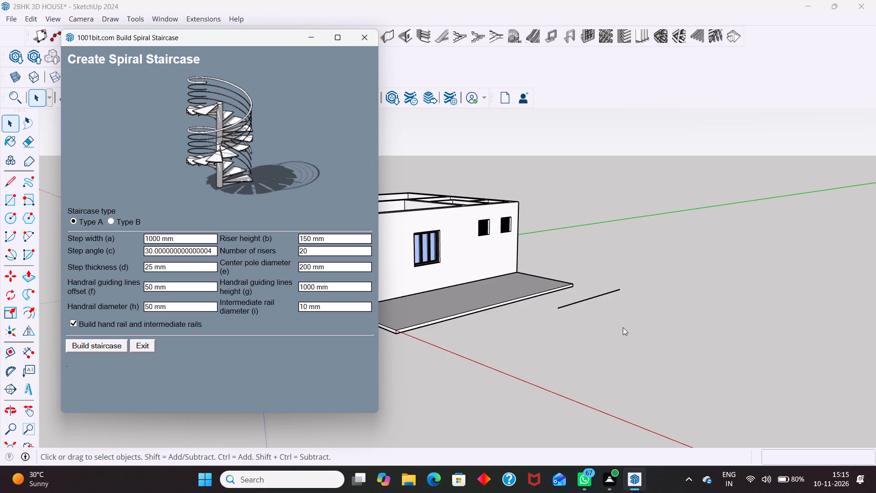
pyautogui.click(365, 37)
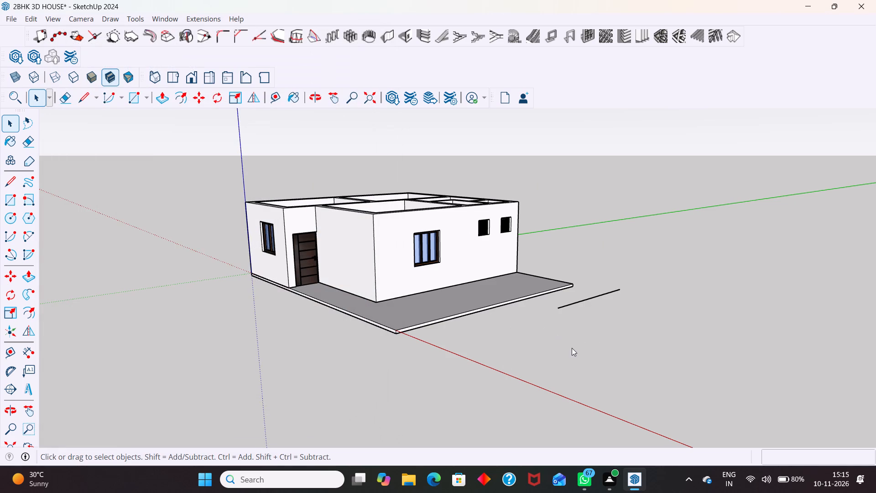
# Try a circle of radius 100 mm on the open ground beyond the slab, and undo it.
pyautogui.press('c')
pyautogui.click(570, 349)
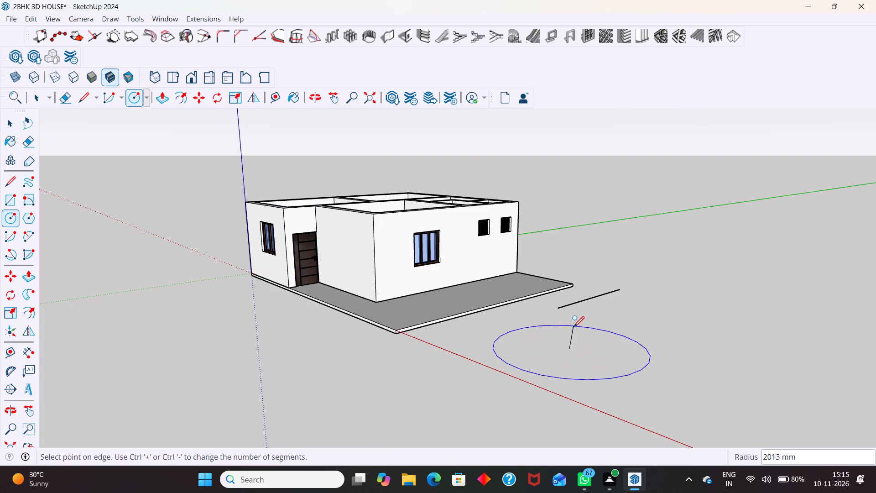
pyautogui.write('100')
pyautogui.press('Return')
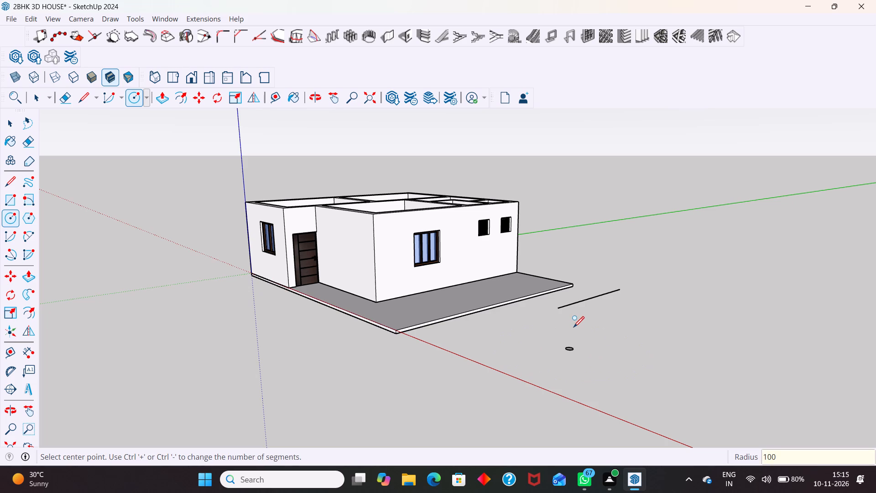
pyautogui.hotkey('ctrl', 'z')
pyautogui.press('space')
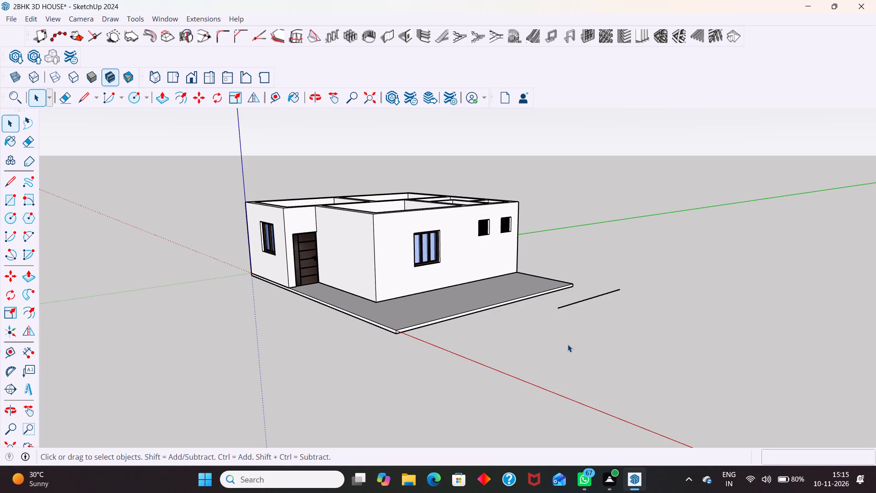
# Draw a 100-sided circle with a 3" radius on the open ground beyond the slab's outer edge.
pyautogui.press('c')
pyautogui.write('00')
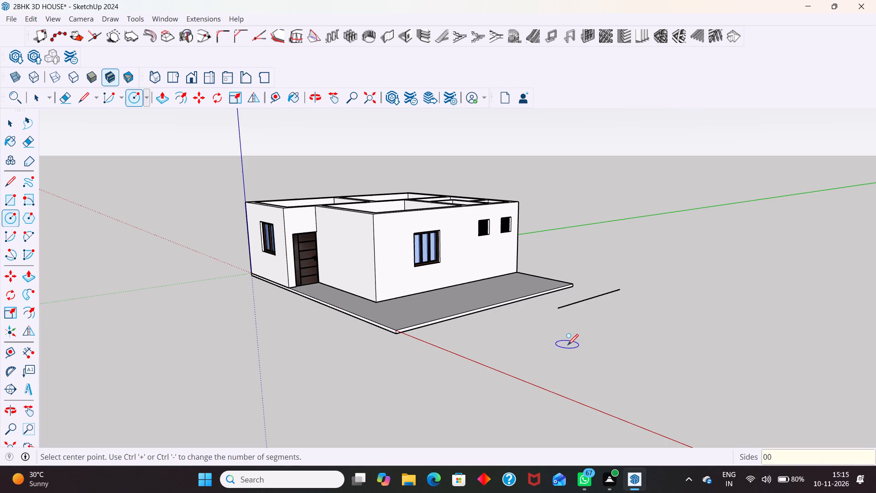
pyautogui.press('BackSpace')
pyautogui.press('BackSpace')
pyautogui.write('100')
pyautogui.press('Return')
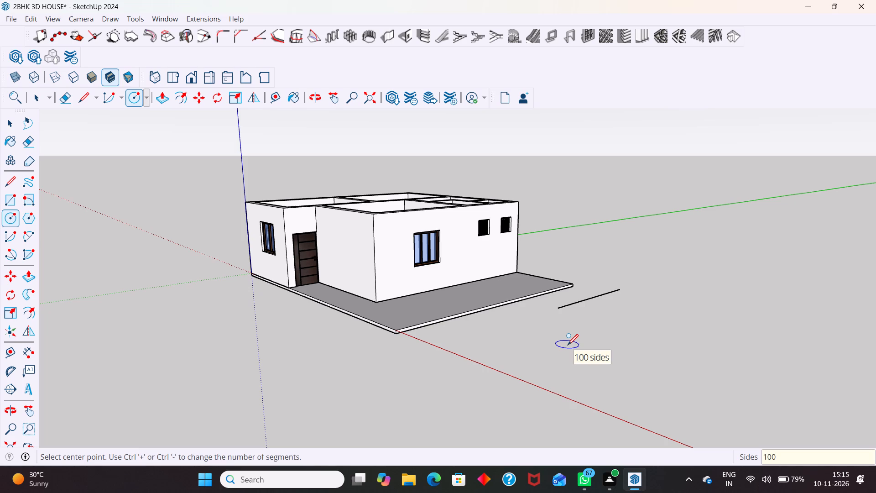
pyautogui.click(579, 336)
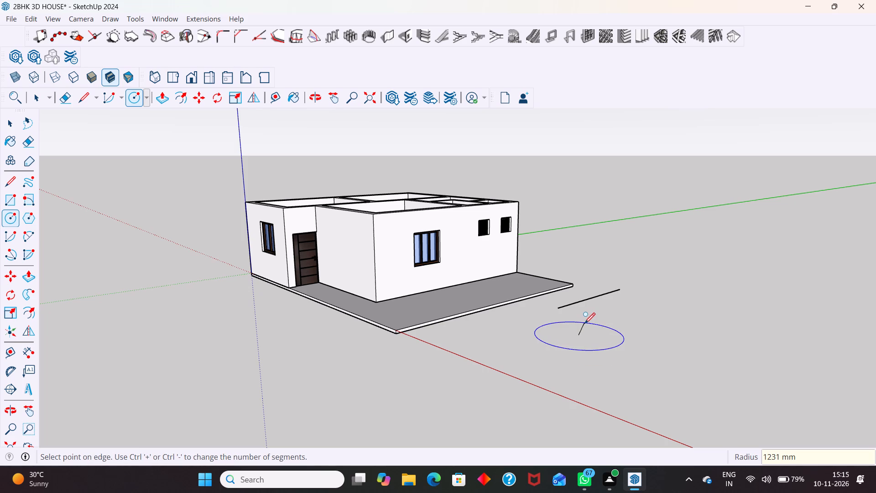
pyautogui.press('3')
pyautogui.hotkey('shift', '"')
pyautogui.press('Return')
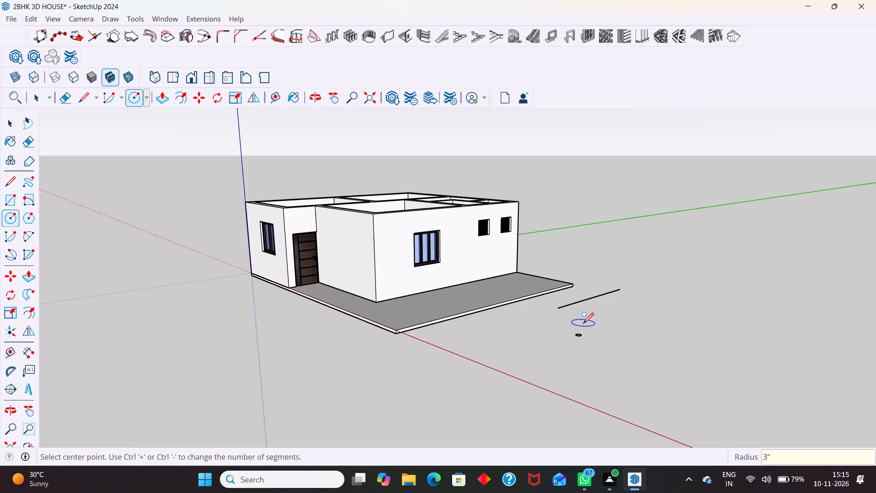
pyautogui.press('space')
# Select the small circle with its face and mark its center point using Find Center.
pyautogui.scroll(18, 581, 334)
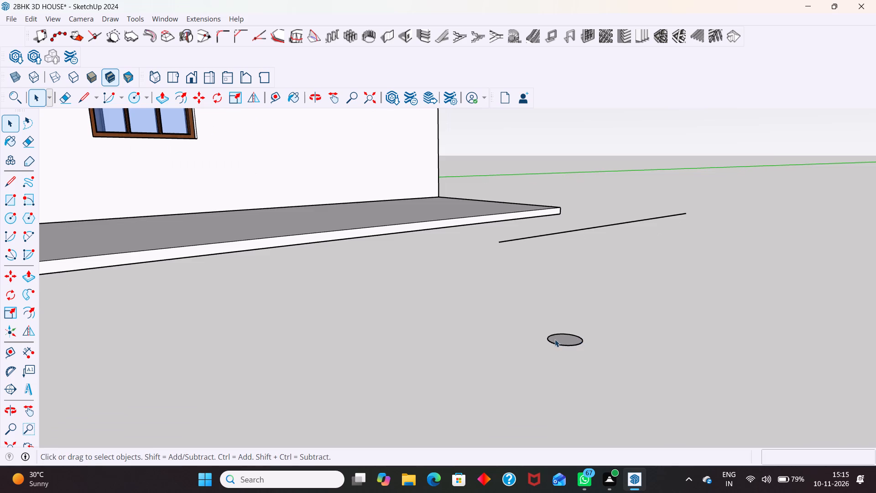
pyautogui.moveTo(555, 339); pyautogui.dragTo(603, 308, button='middle')
pyautogui.scroll(-6, 603, 272)
pyautogui.moveTo(570, 338); pyautogui.dragTo(579, 399, button='middle')
pyautogui.scroll(4, 591, 398)
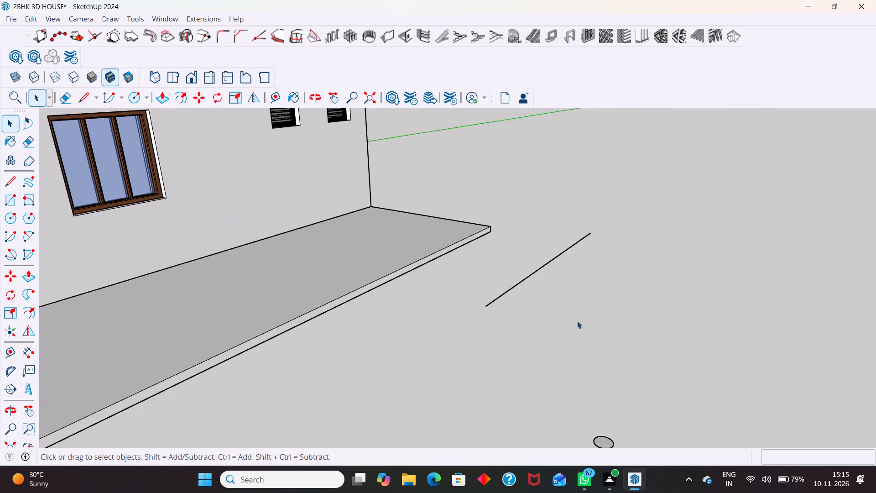
pyautogui.scroll(-5, 565, 261)
pyautogui.scroll(5, 588, 359)
pyautogui.doubleClick(584, 351)
pyautogui.click(584, 351)
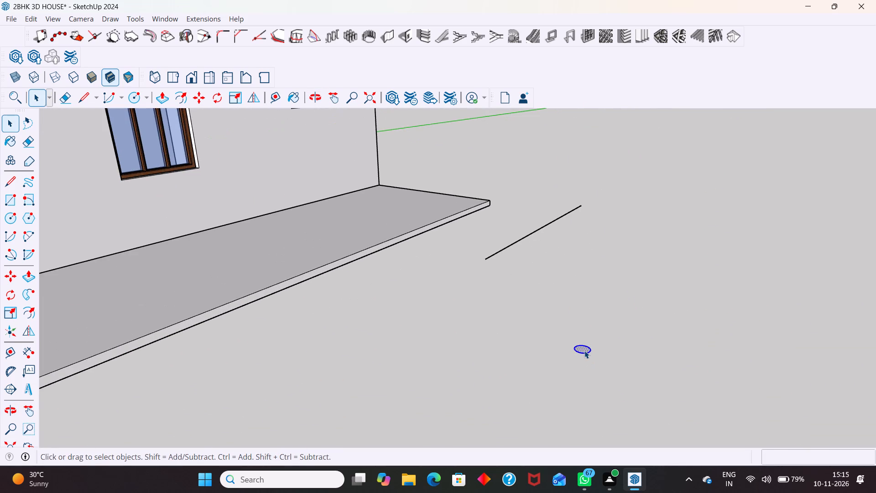
pyautogui.rightClick(584, 350)
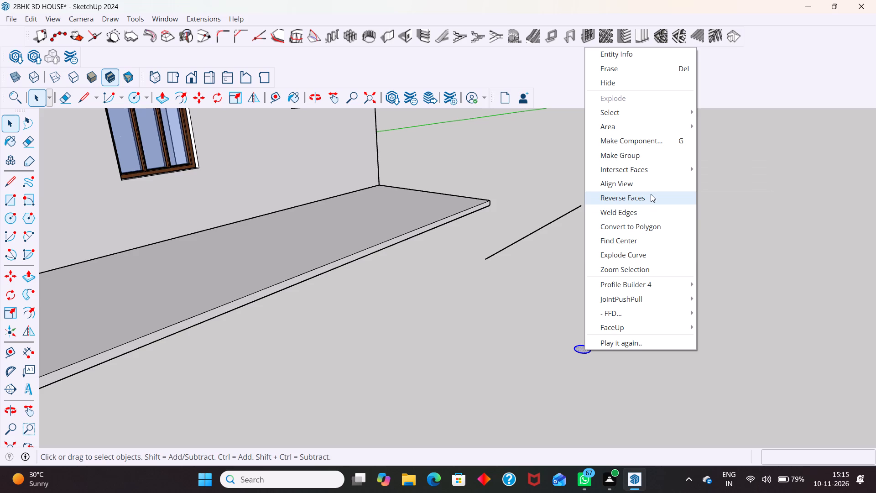
pyautogui.click(636, 241)
# Start a 1001bit spiral staircase and set step width 3', riser height 6" and center pole diameter 6".
pyautogui.scroll(4, 603, 332)
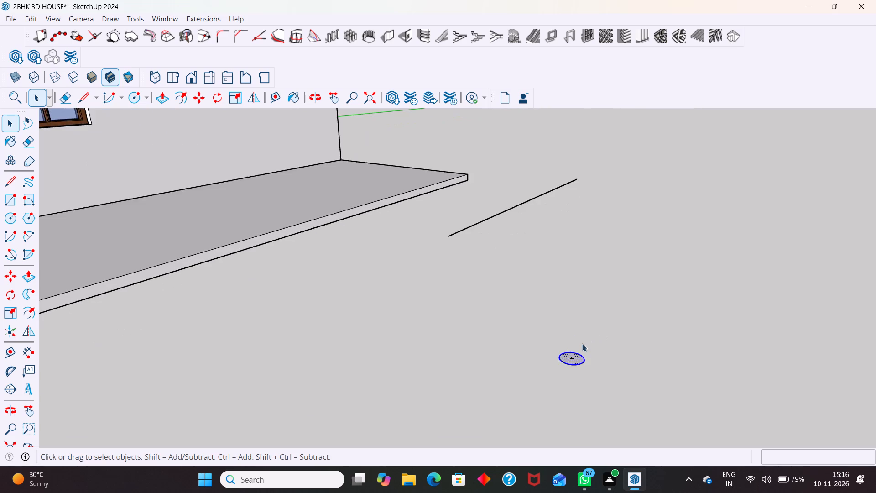
pyautogui.scroll(4, 556, 362)
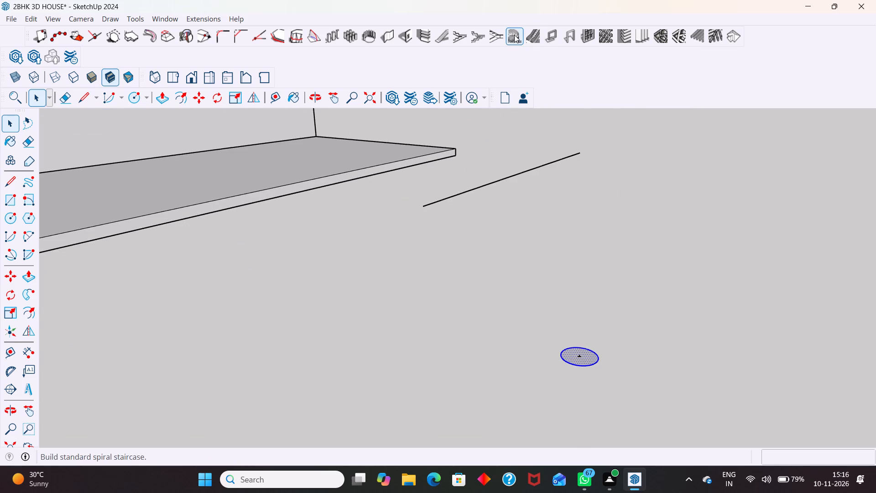
pyautogui.click(509, 33)
pyautogui.click(188, 243)
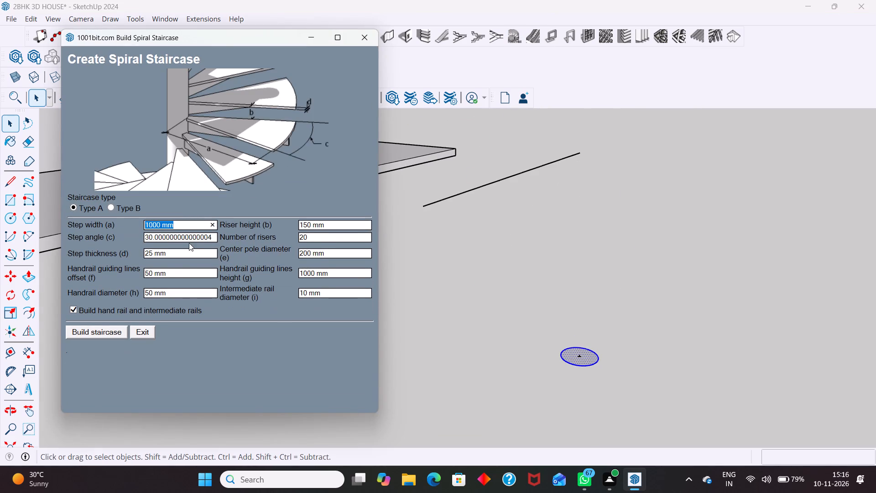
pyautogui.press('BackSpace')
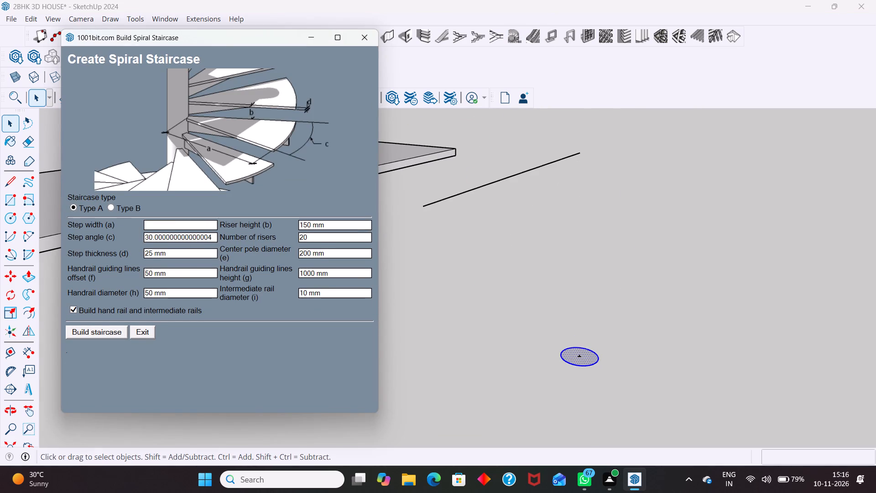
pyautogui.write("3'")
pyautogui.click(343, 222)
pyautogui.press('BackSpace')
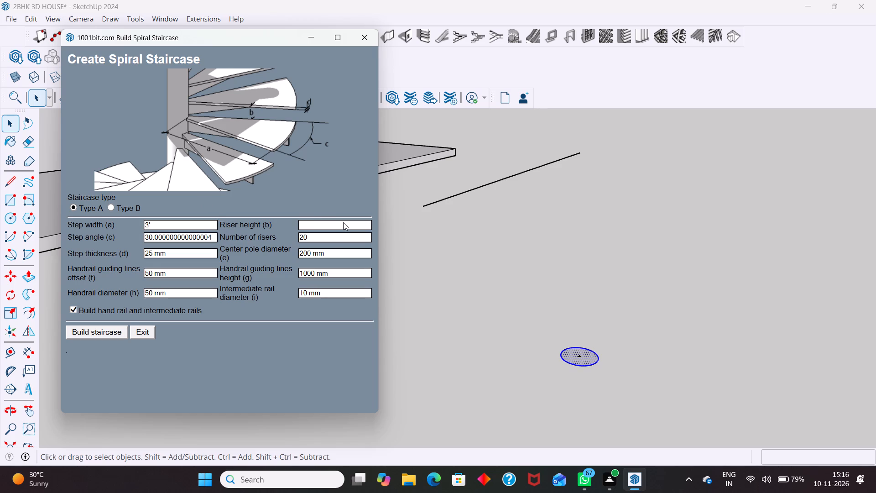
pyautogui.write('6"')
pyautogui.click(329, 253)
pyautogui.press('BackSpace')
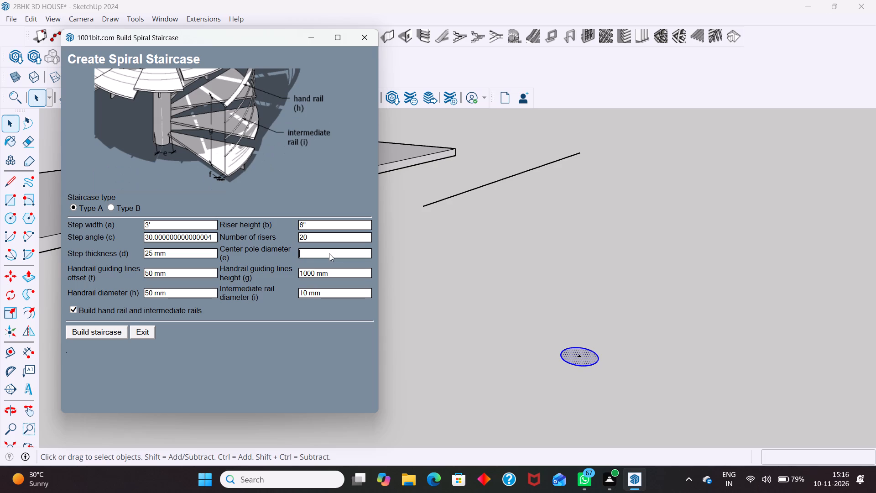
pyautogui.write('6"')
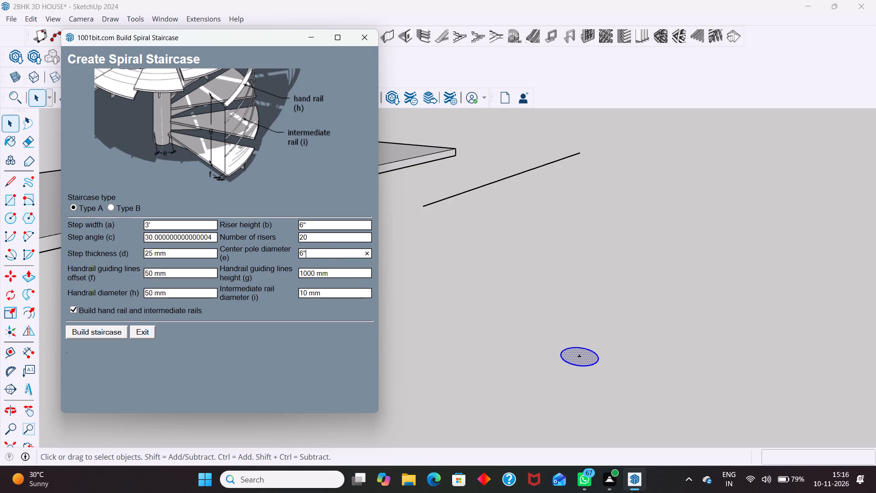
# Set the spiral staircase's handrail guiding lines height to 3' and its handrail diameter to 2".
pyautogui.click(335, 275)
pyautogui.press('BackSpace')
pyautogui.write("3'")
pyautogui.click(174, 296)
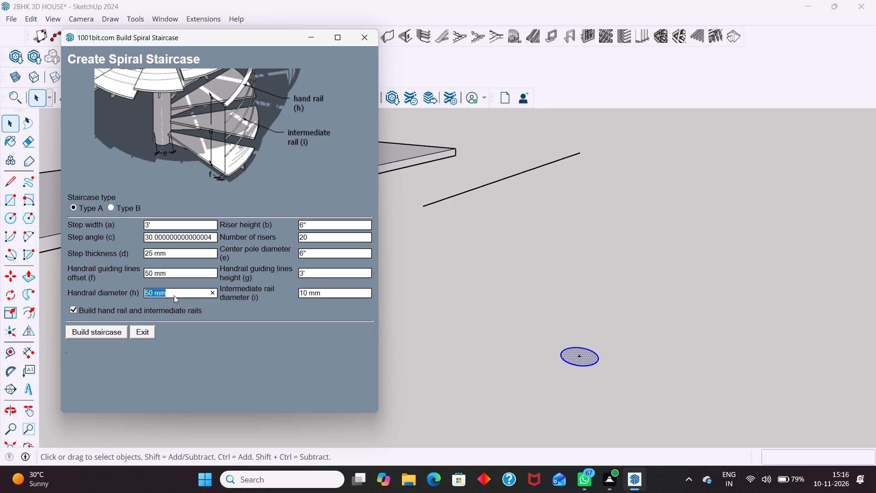
pyautogui.press('BackSpace')
pyautogui.press('6')
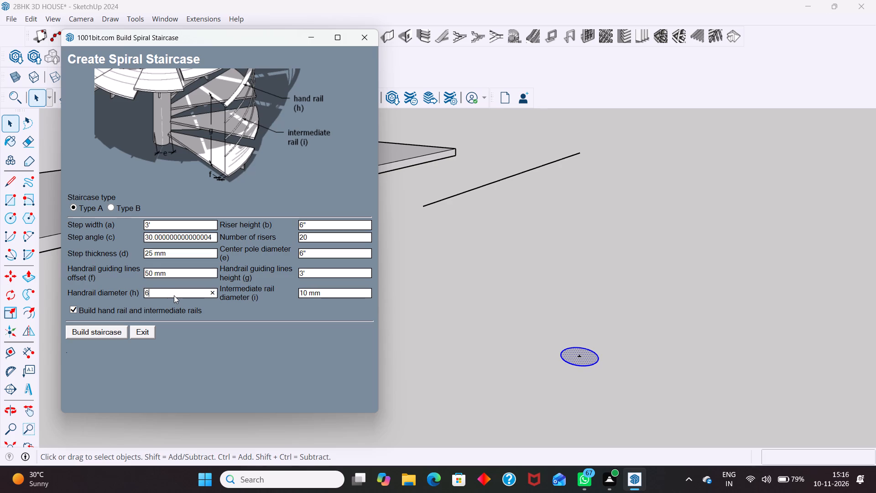
pyautogui.hotkey('shift', '"')
pyautogui.press('BackSpace')
pyautogui.press('BackSpace')
pyautogui.write('2"')
# Set the spiral staircase's handrail guiding lines offset to 2" and its intermediate rail diameter to 1".
pyautogui.click(180, 276)
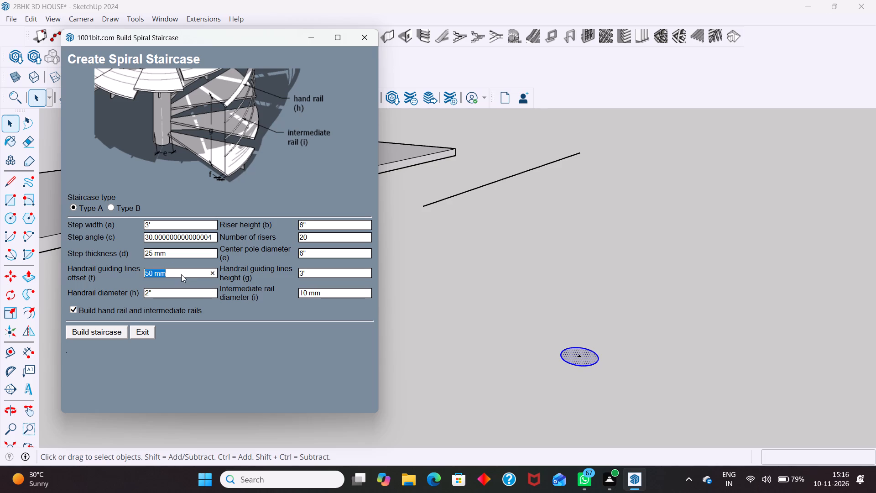
pyautogui.press('BackSpace')
pyautogui.write('2"')
pyautogui.click(324, 294)
pyautogui.press('BackSpace')
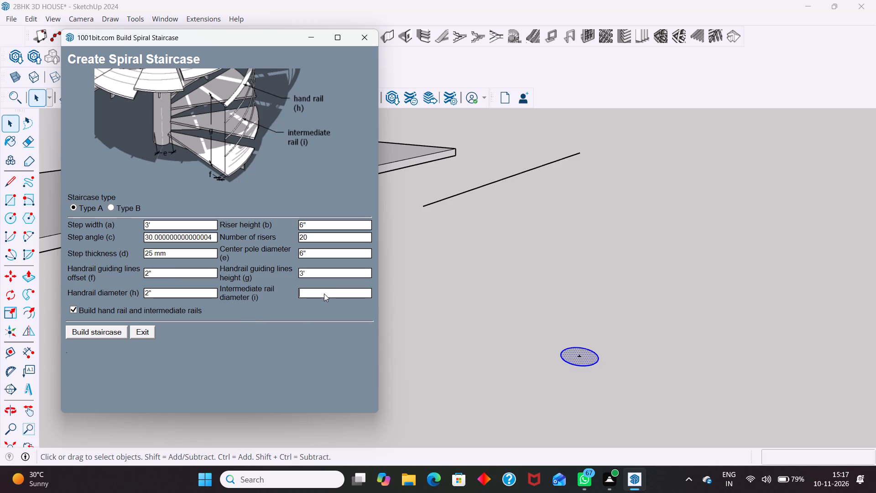
pyautogui.write('1"')
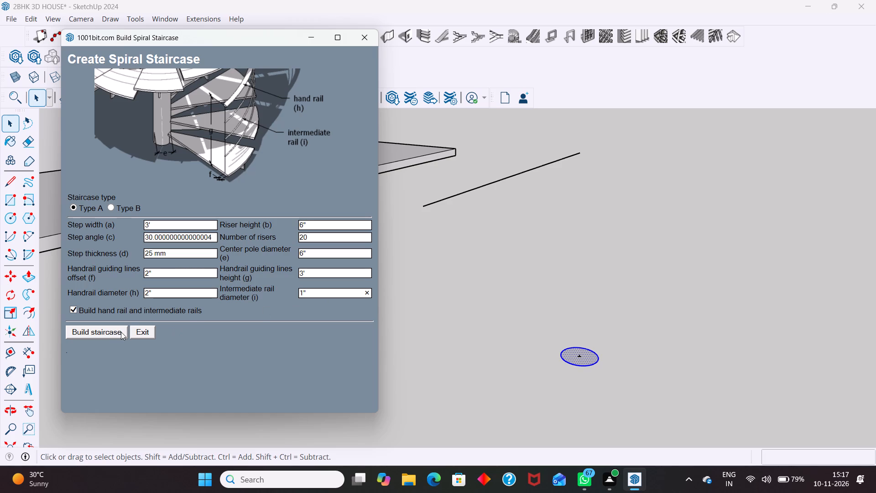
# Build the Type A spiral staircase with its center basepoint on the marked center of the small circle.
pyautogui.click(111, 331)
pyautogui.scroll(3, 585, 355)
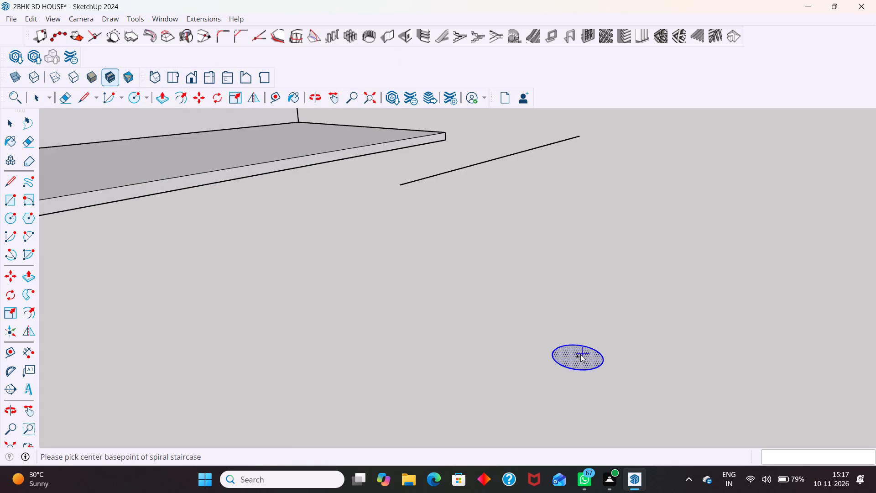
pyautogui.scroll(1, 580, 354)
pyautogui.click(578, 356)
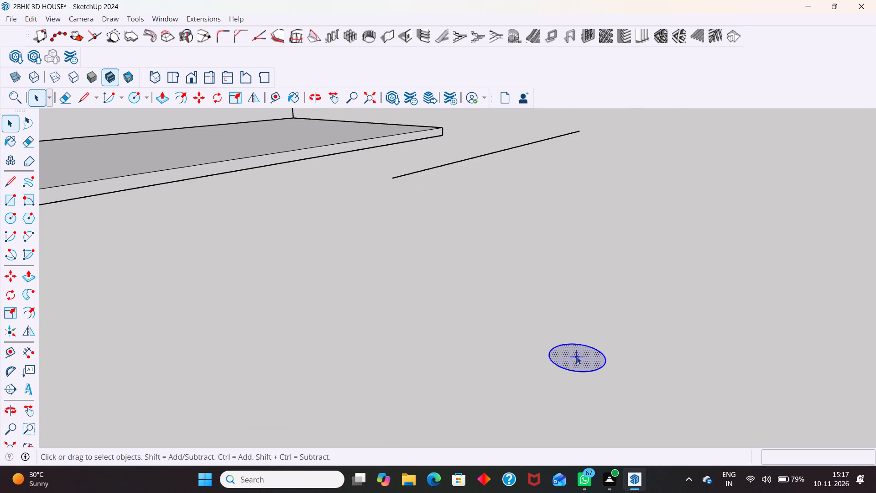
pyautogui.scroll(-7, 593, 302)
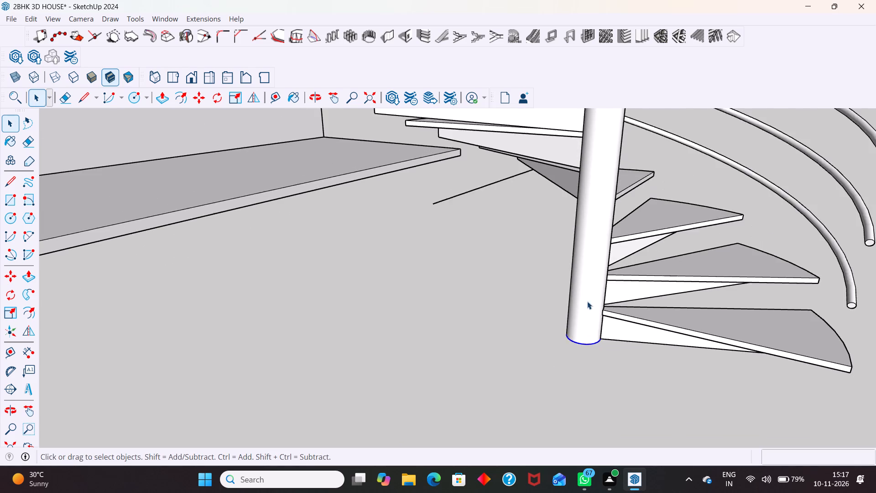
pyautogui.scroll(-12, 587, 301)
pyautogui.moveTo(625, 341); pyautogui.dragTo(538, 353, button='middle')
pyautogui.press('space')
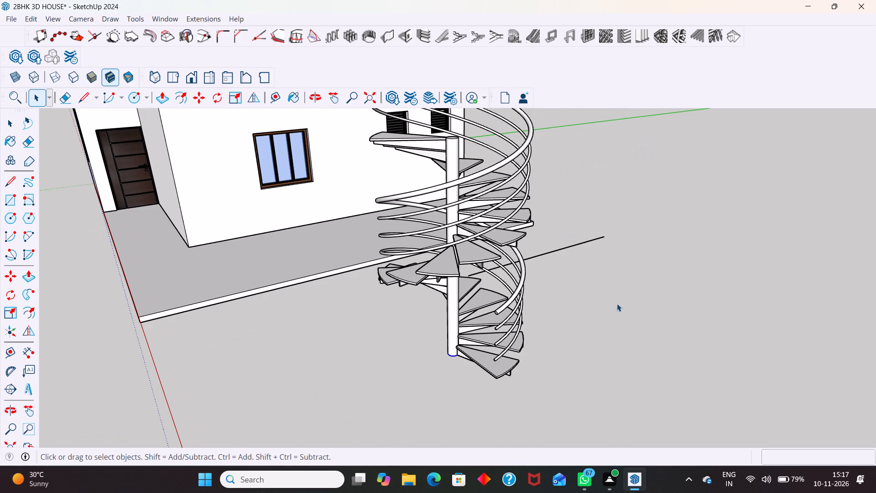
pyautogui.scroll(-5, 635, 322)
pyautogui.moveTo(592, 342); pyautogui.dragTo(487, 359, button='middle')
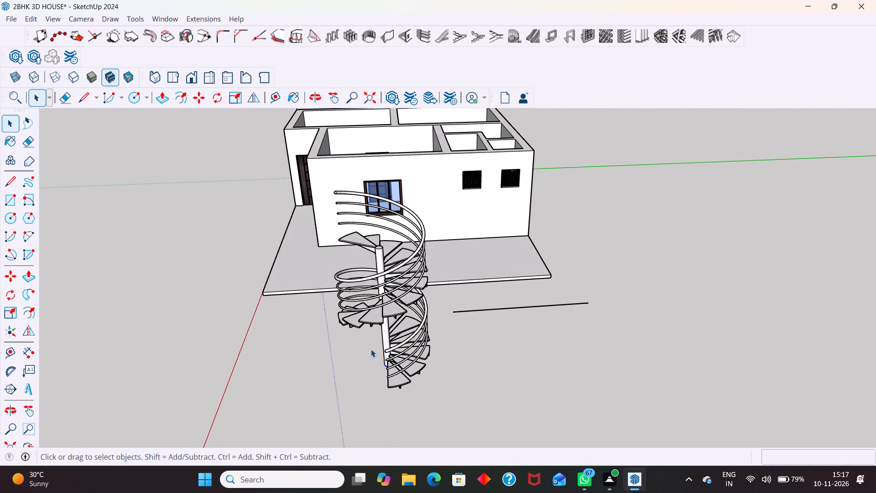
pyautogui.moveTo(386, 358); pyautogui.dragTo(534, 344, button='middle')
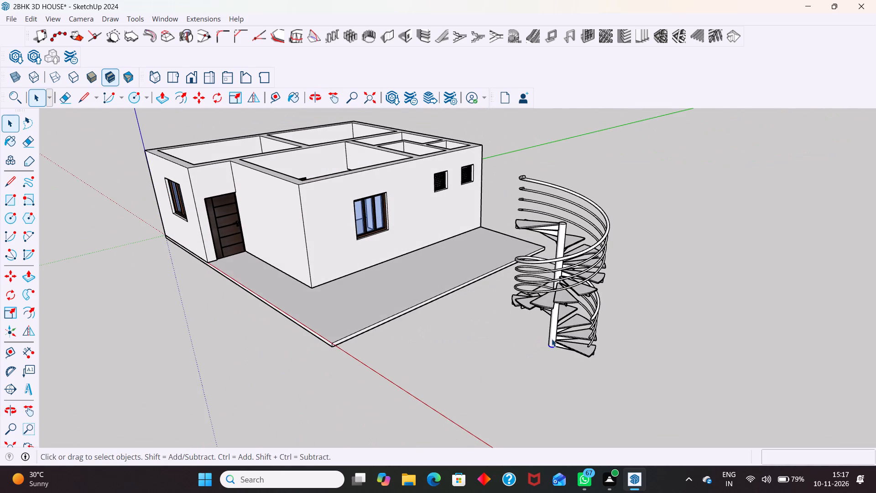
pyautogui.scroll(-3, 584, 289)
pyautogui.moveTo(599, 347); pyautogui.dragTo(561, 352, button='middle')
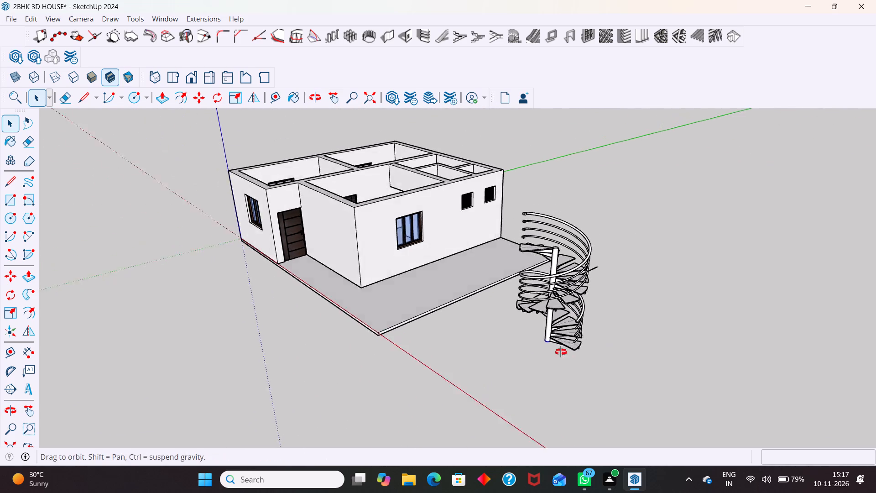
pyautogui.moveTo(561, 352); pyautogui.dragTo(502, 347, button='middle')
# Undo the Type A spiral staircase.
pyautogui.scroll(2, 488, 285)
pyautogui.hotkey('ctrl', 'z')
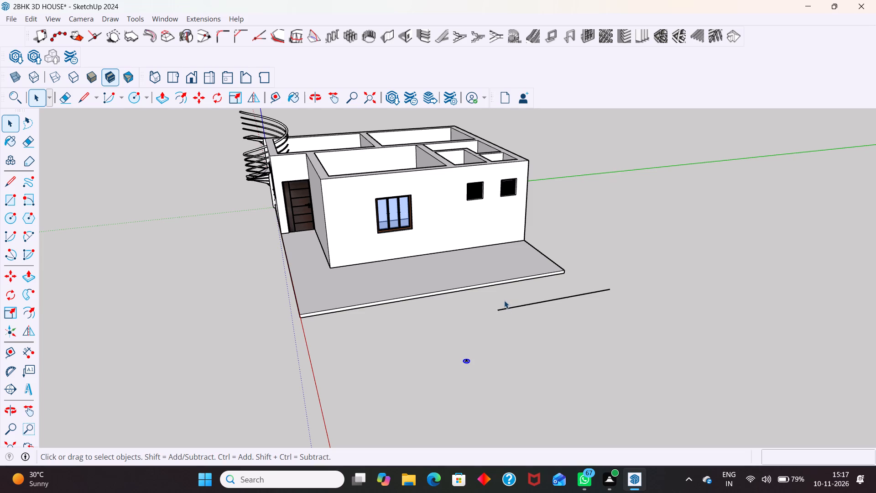
# Build a Type B spiral staircase with the same dimensions, with its center basepoint on the small circle's marked center.
pyautogui.scroll(10, 452, 361)
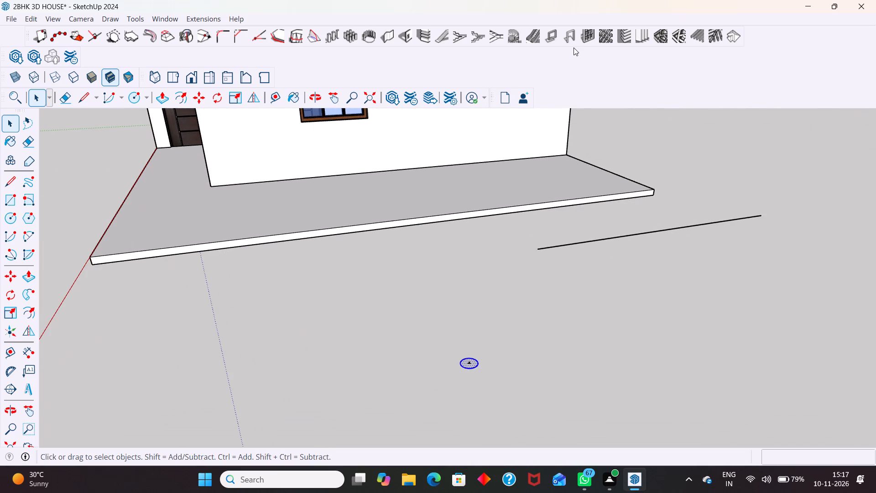
pyautogui.click(521, 40)
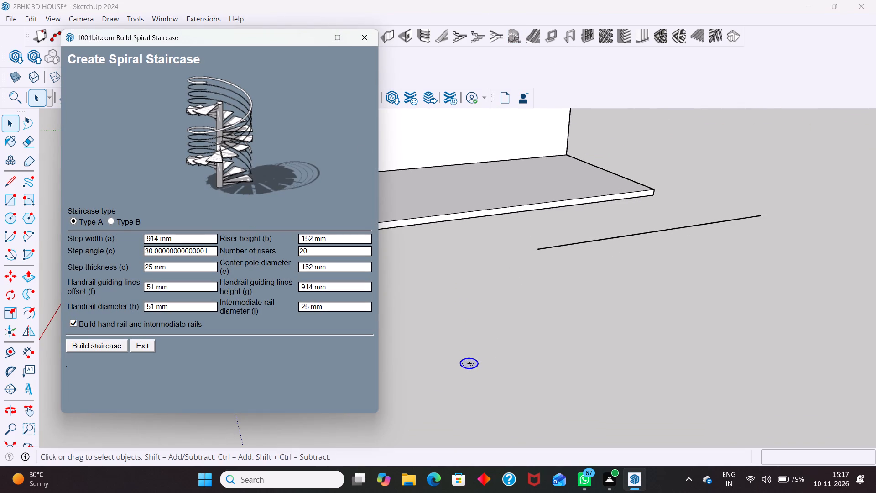
pyautogui.click(109, 220)
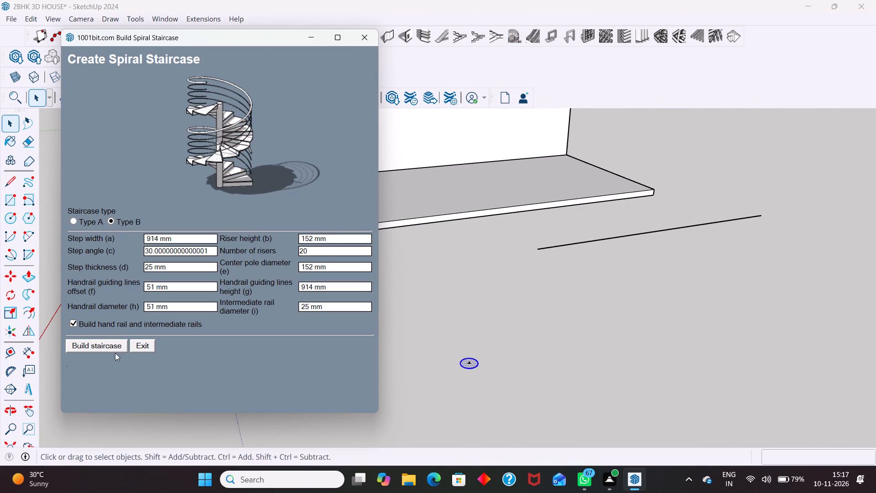
pyautogui.click(110, 345)
pyautogui.scroll(5, 442, 365)
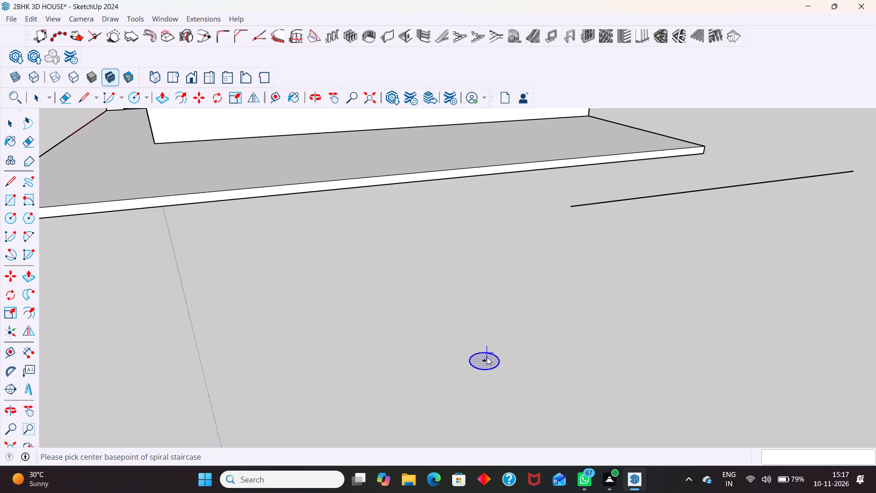
pyautogui.click(486, 361)
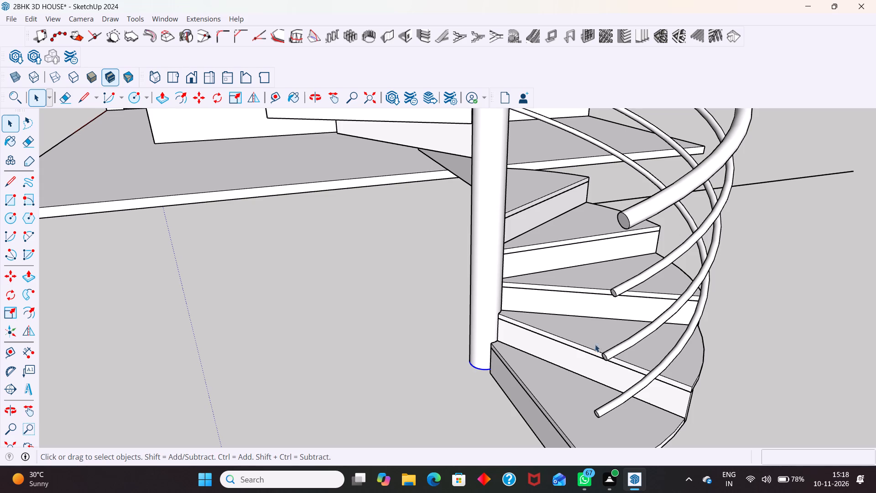
pyautogui.scroll(-12, 482, 266)
pyautogui.press('space')
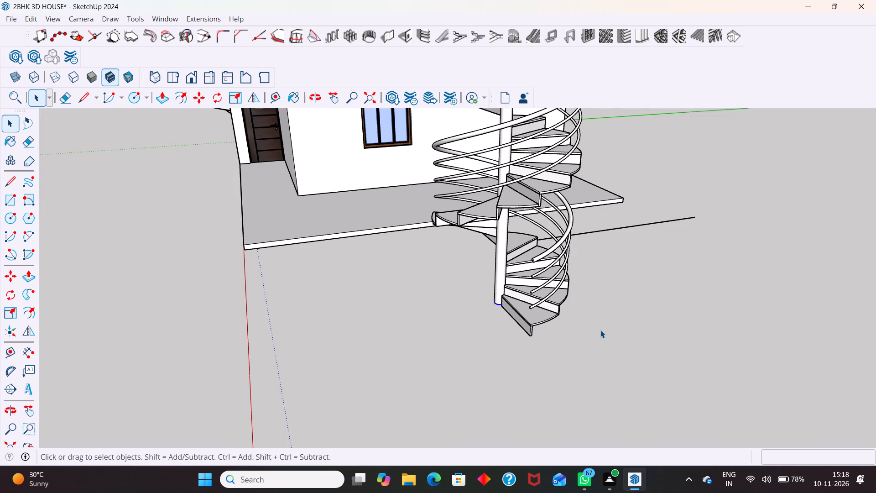
pyautogui.press('space')
pyautogui.scroll(-5, 534, 410)
pyautogui.click(637, 338)
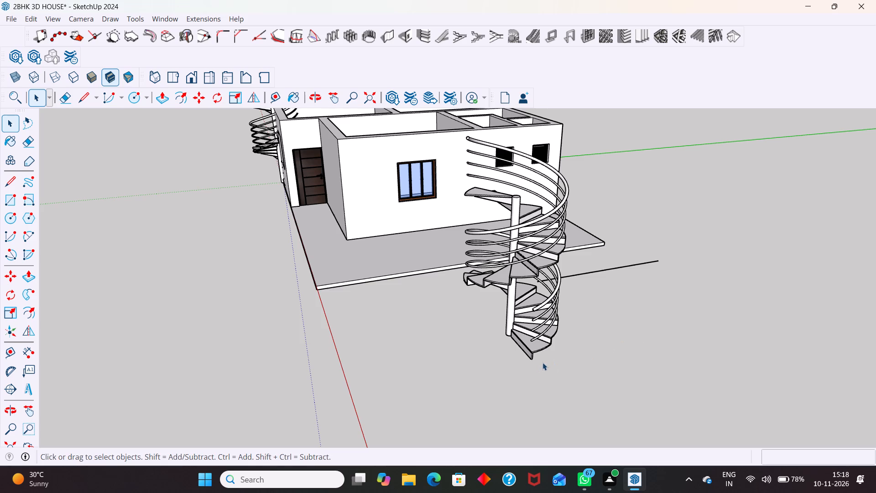
# Move the new spiral staircase by its center pole base about 5680 mm onto the slab, in front of the windowed wall.
pyautogui.moveTo(553, 361); pyautogui.dragTo(564, 355, button='middle')
pyautogui.moveTo(586, 309); pyautogui.dragTo(485, 353, button='middle')
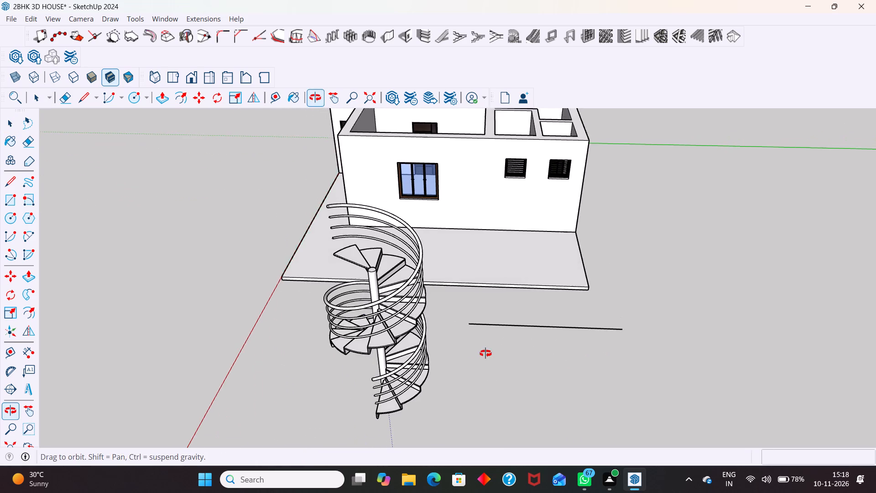
pyautogui.moveTo(485, 353); pyautogui.dragTo(485, 353, button='middle')
pyautogui.scroll(-2, 490, 327)
pyautogui.moveTo(432, 382); pyautogui.dragTo(492, 362, button='middle')
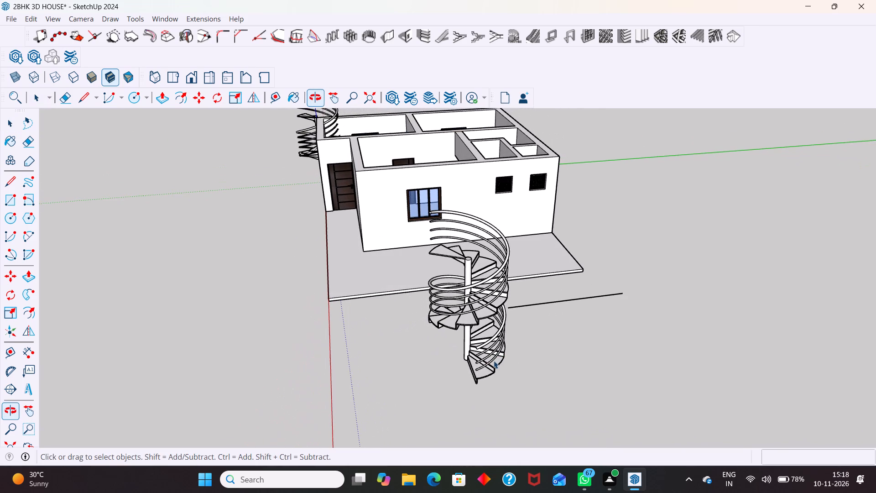
pyautogui.scroll(4, 475, 373)
pyautogui.click(477, 369)
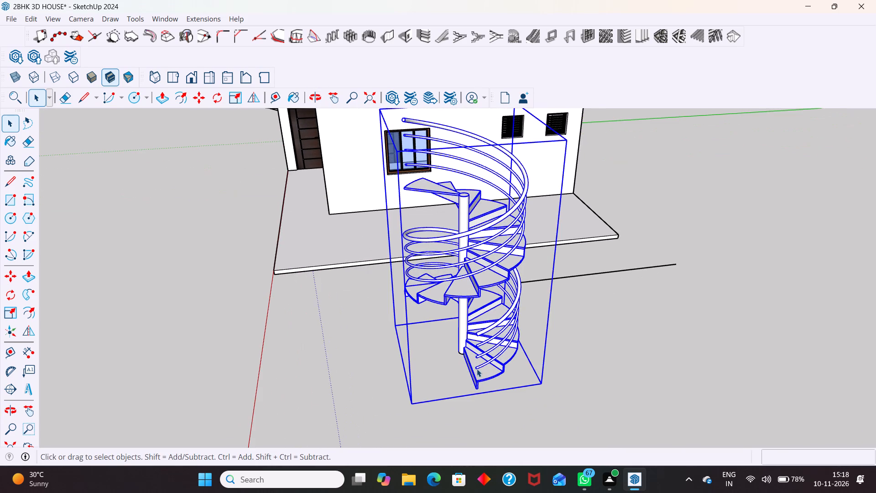
pyautogui.press('m')
pyautogui.scroll(8, 459, 362)
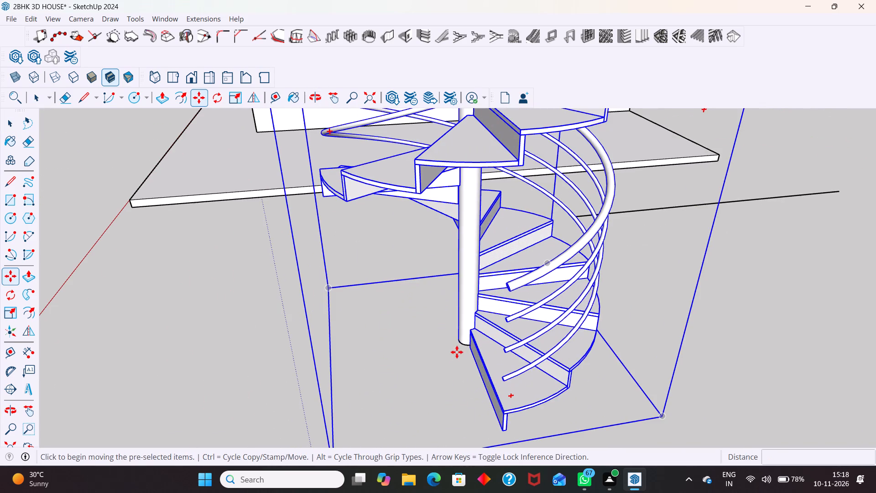
pyautogui.click(459, 344)
pyautogui.scroll(-10, 479, 229)
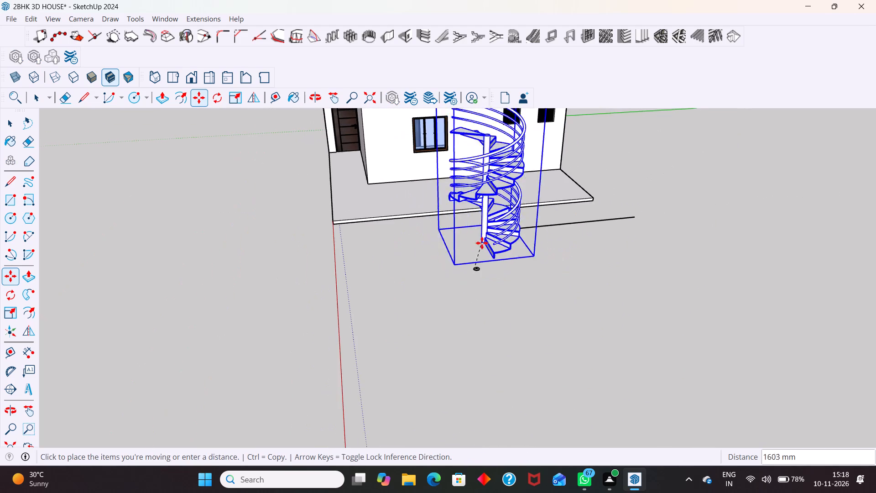
pyautogui.scroll(5, 473, 144)
pyautogui.click(460, 218)
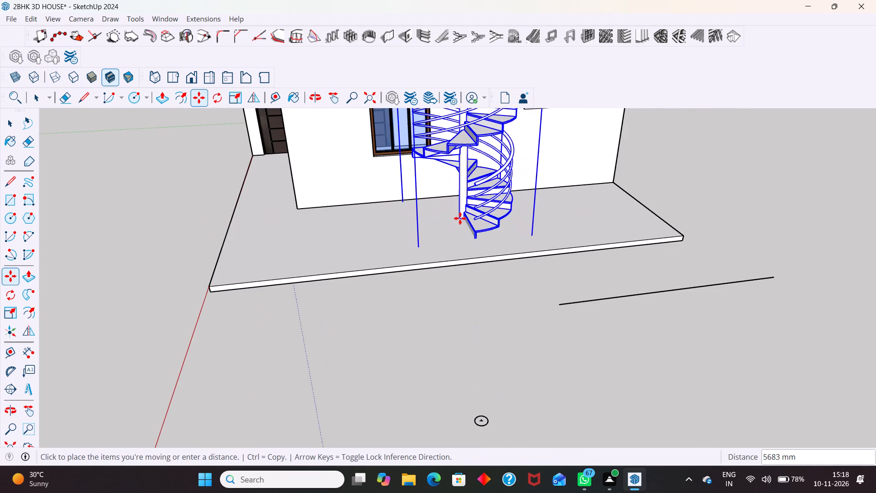
pyautogui.scroll(-5, 526, 222)
pyautogui.press('space')
pyautogui.scroll(-4, 448, 303)
pyautogui.click(297, 333)
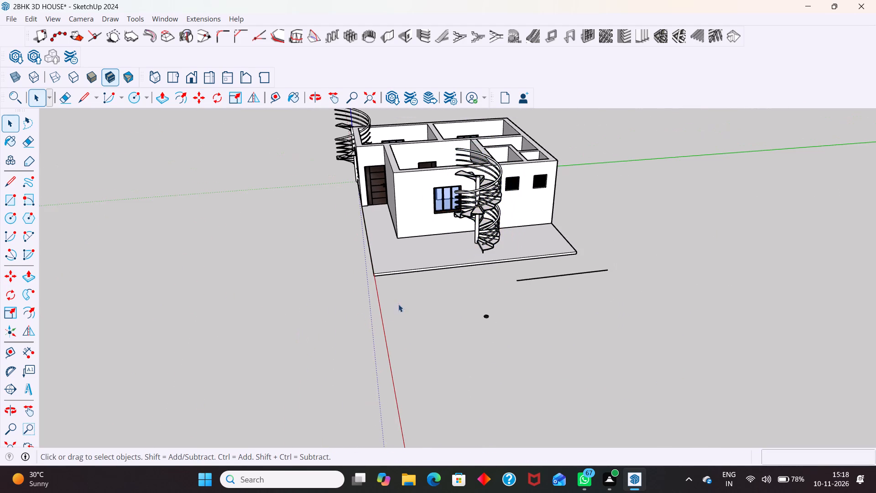
# Delete the other spiral staircase standing at the house's far corner, beyond the entrance door.
pyautogui.moveTo(410, 305); pyautogui.dragTo(506, 276, button='middle')
pyautogui.scroll(4, 474, 154)
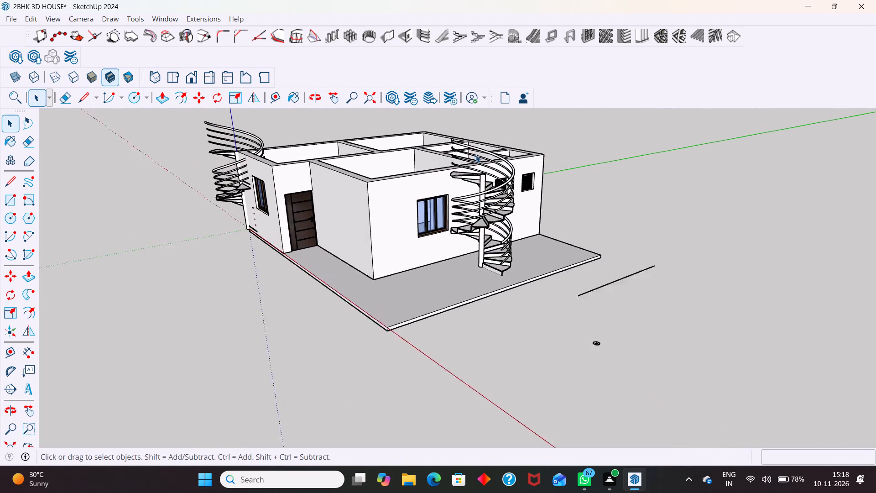
pyautogui.scroll(2, 476, 155)
pyautogui.click(181, 173)
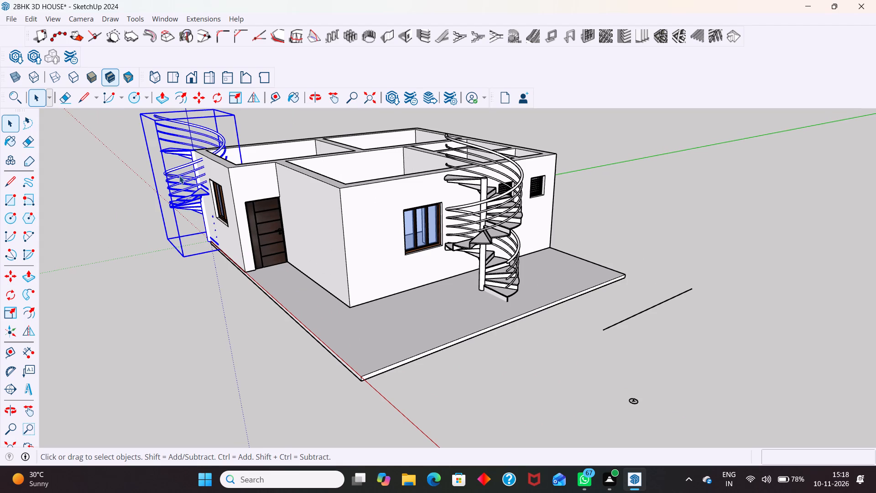
pyautogui.press('Delete')
# Move the spiral staircase about 535 mm across the slab by its bounding-box bottom corner, toward the slab's outer edge.
pyautogui.scroll(2, 454, 222)
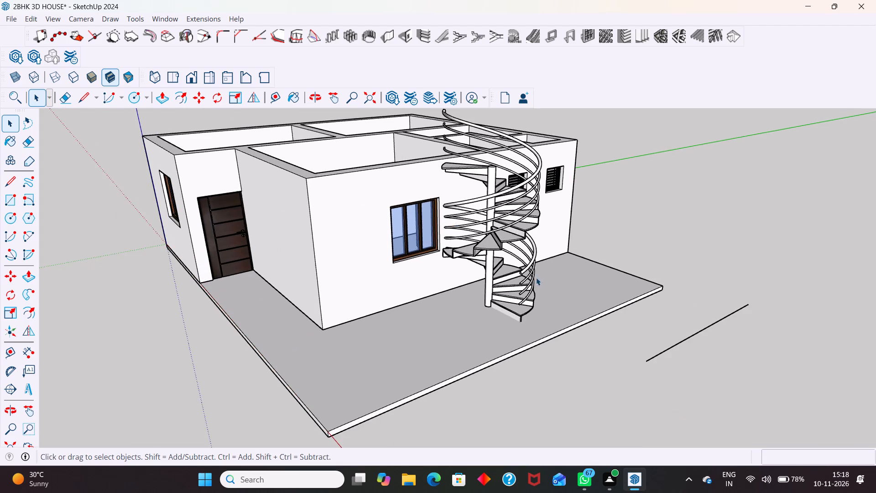
pyautogui.moveTo(536, 280); pyautogui.dragTo(510, 261, button='middle')
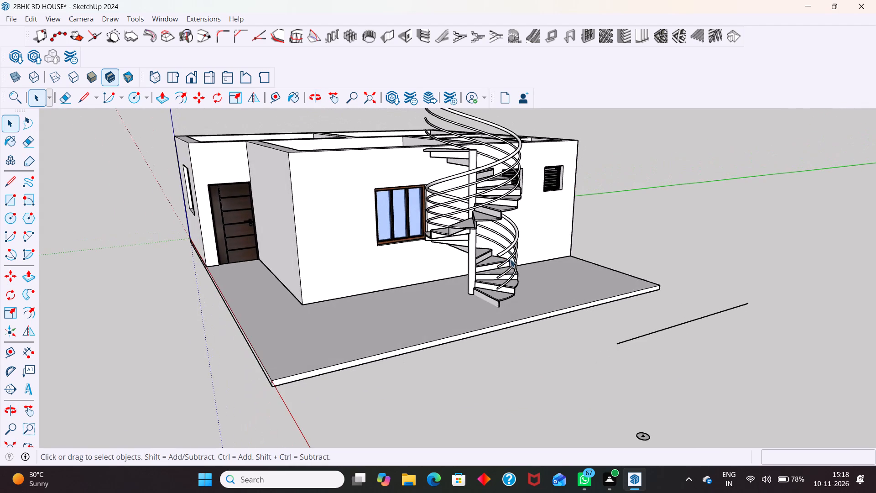
pyautogui.scroll(-4, 489, 274)
pyautogui.moveTo(509, 288); pyautogui.dragTo(544, 287, button='middle')
pyautogui.scroll(4, 461, 194)
pyautogui.moveTo(526, 259); pyautogui.dragTo(386, 357, button='middle')
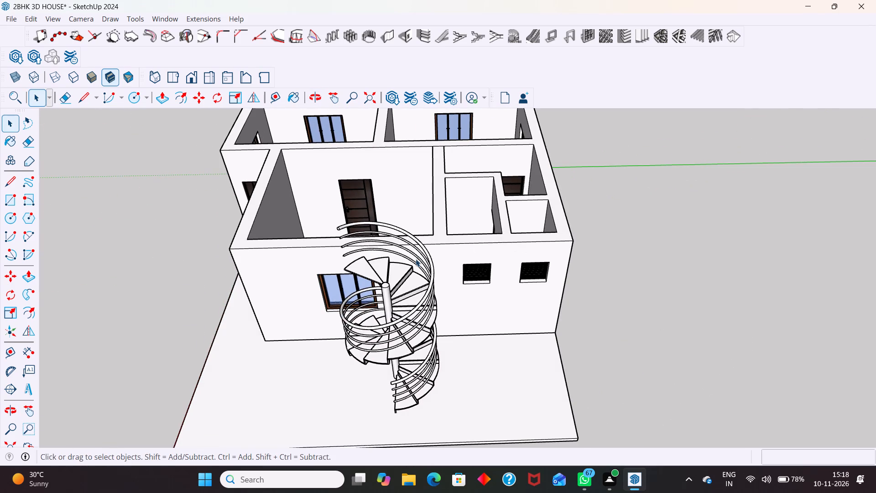
pyautogui.moveTo(447, 288); pyautogui.dragTo(454, 286, button='middle')
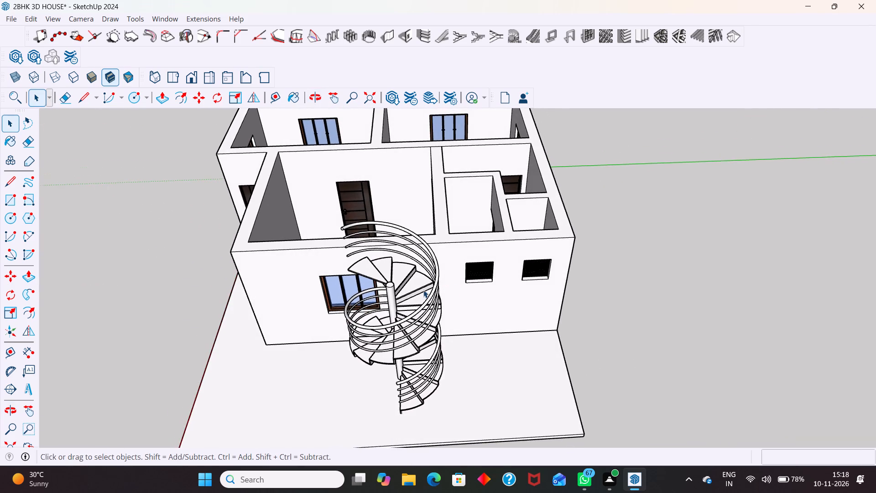
pyautogui.scroll(3, 423, 290)
pyautogui.click(431, 299)
pyautogui.scroll(-5, 451, 258)
pyautogui.press('m')
pyautogui.scroll(1, 380, 394)
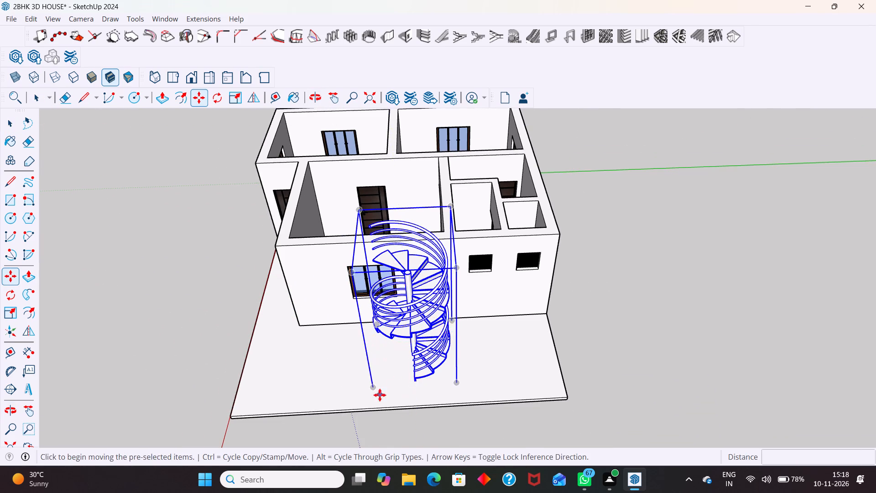
pyautogui.scroll(2, 380, 395)
pyautogui.click(368, 386)
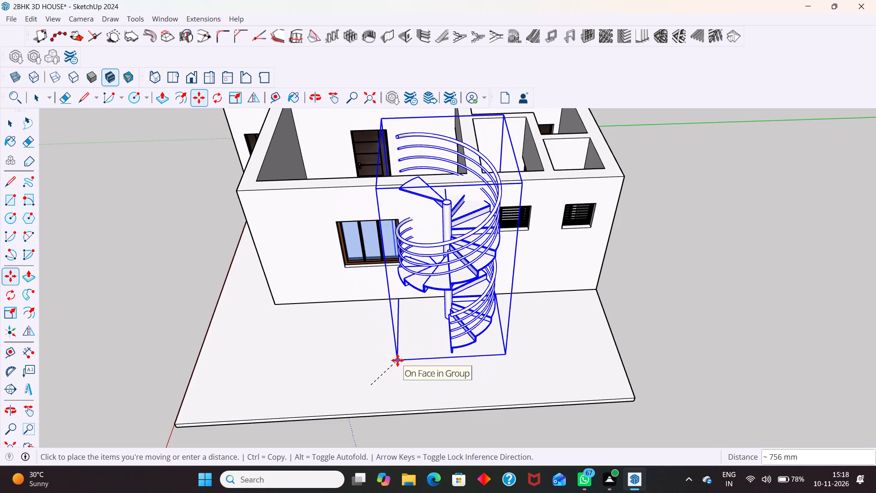
pyautogui.click(399, 386)
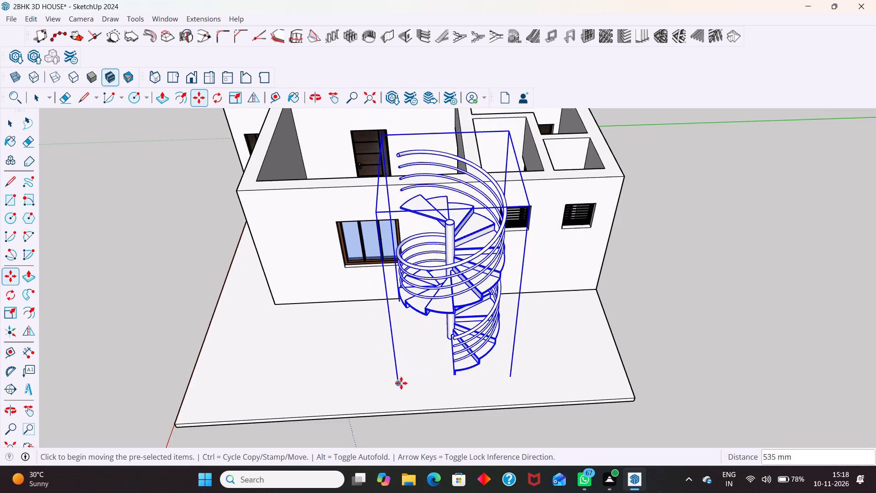
# Hide the spiral staircase standing on the slab beside the house.
pyautogui.scroll(-3, 505, 326)
pyautogui.press('space')
pyautogui.scroll(-4, 492, 328)
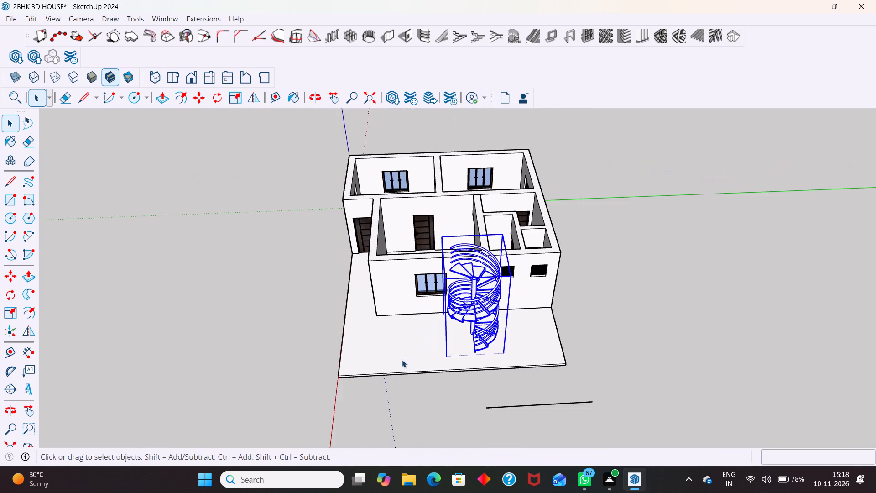
pyautogui.moveTo(414, 363); pyautogui.dragTo(550, 332, button='middle')
pyautogui.click(708, 231)
pyautogui.moveTo(493, 300); pyautogui.dragTo(651, 278, button='middle')
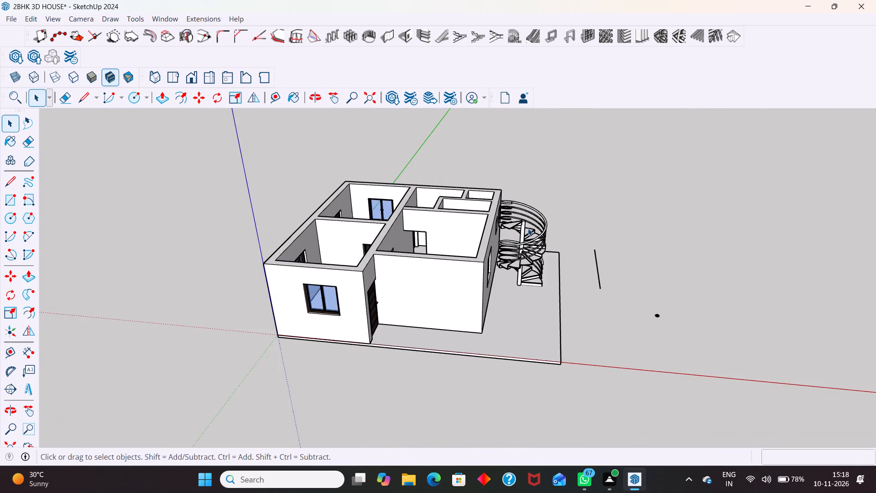
pyautogui.scroll(5, 528, 228)
pyautogui.moveTo(328, 268); pyautogui.dragTo(355, 308, button='middle')
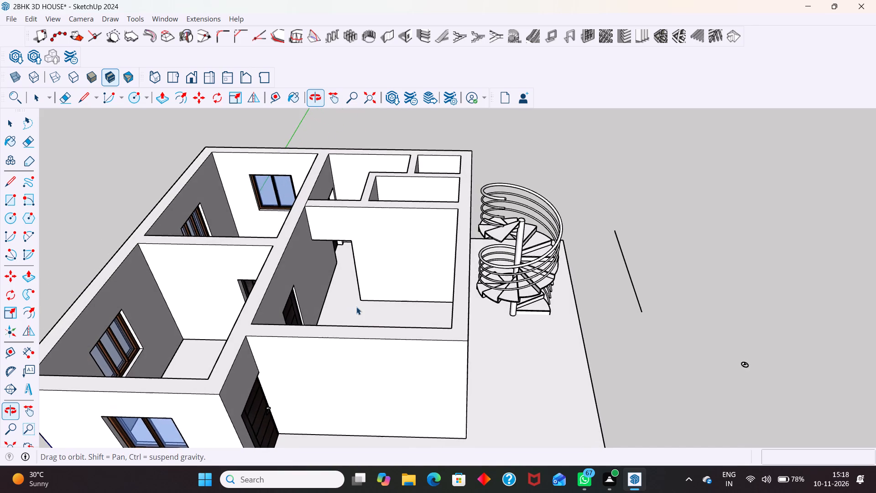
pyautogui.scroll(-4, 372, 279)
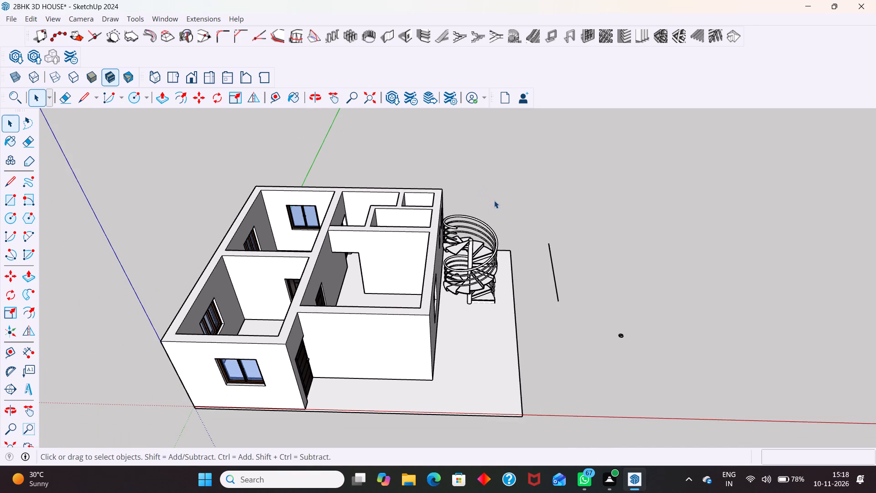
pyautogui.click(471, 273)
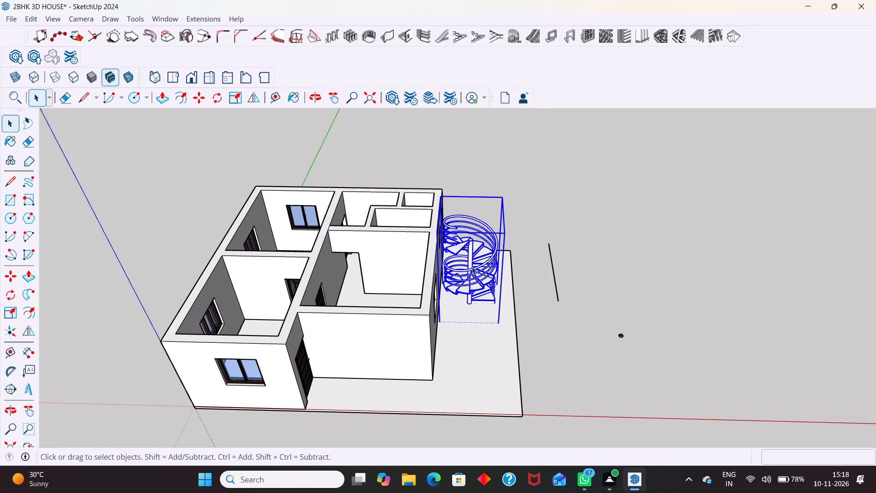
pyautogui.rightClick(471, 267)
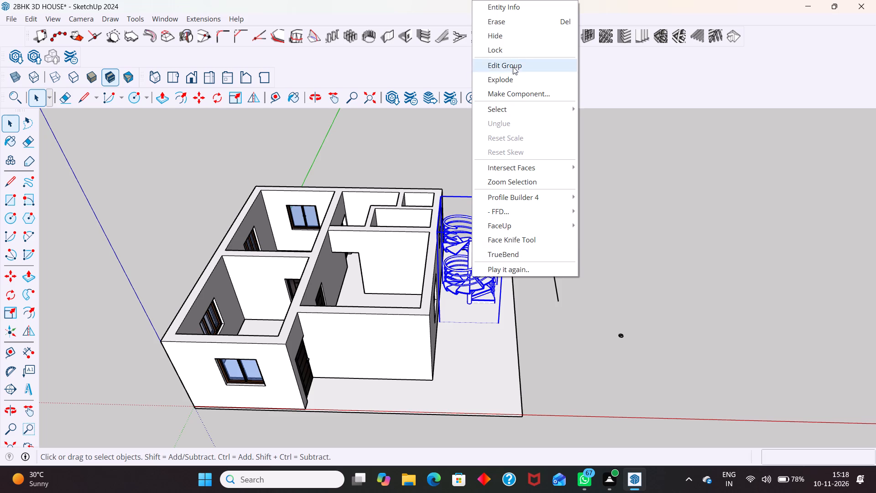
pyautogui.click(526, 40)
# Delete the stray line and the small circle lying off the slab's outer edge.
pyautogui.moveTo(532, 201); pyautogui.dragTo(621, 327)
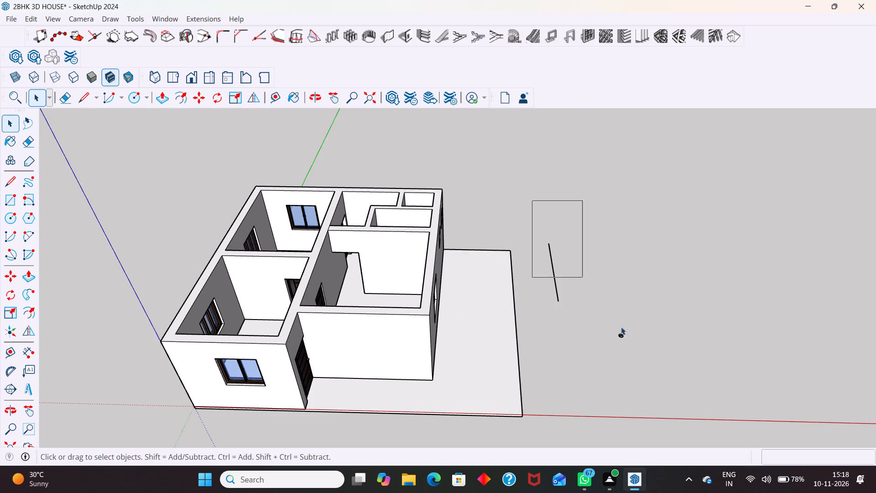
pyautogui.moveTo(621, 327); pyautogui.dragTo(637, 355)
pyautogui.press('Delete')
pyautogui.scroll(-4, 507, 344)
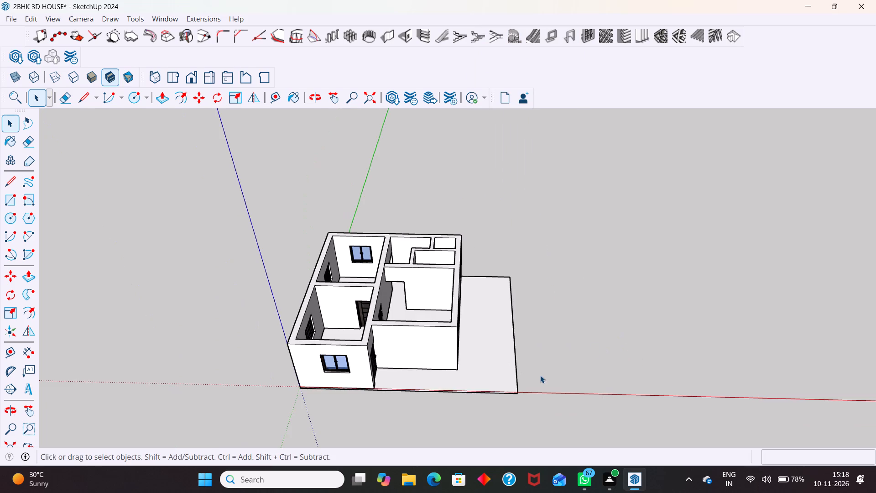
# Push the slab group's long outer side face inward until it is flush with the windowed side wall.
pyautogui.moveTo(539, 377); pyautogui.dragTo(413, 359, button='middle')
pyautogui.scroll(8, 409, 392)
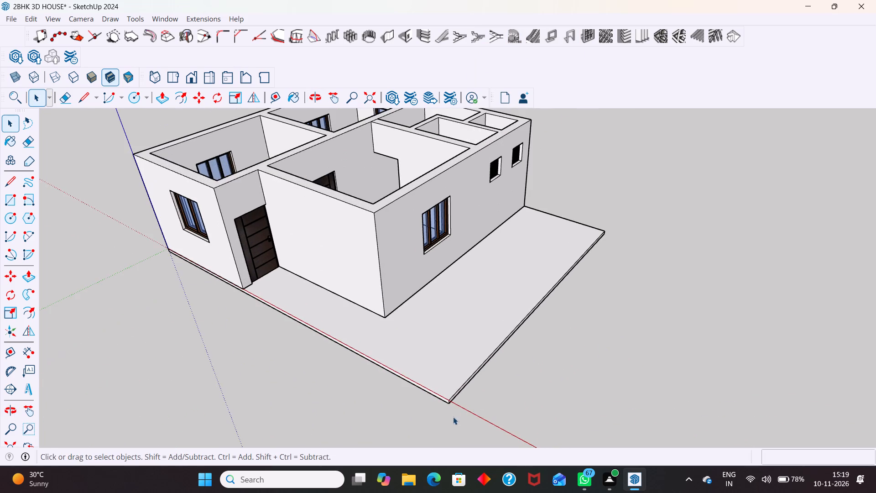
pyautogui.moveTo(452, 417); pyautogui.dragTo(435, 375, button='middle')
pyautogui.scroll(4, 440, 357)
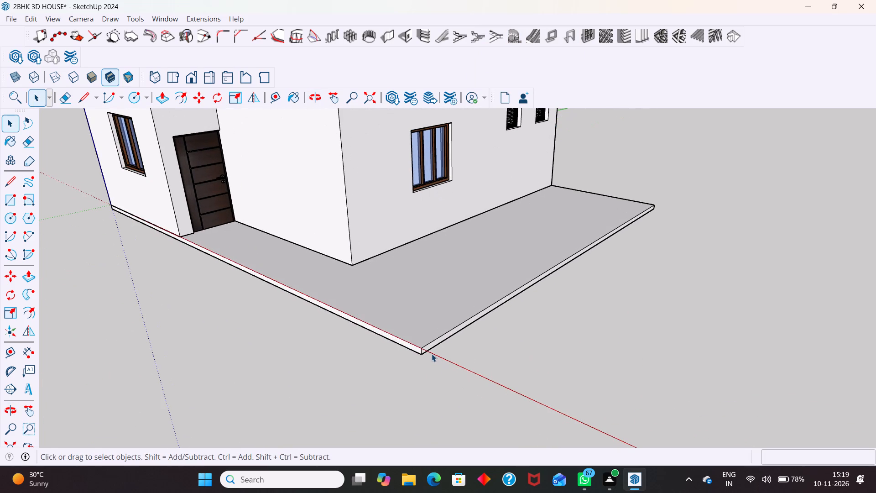
pyautogui.doubleClick(427, 351)
pyautogui.click(427, 349)
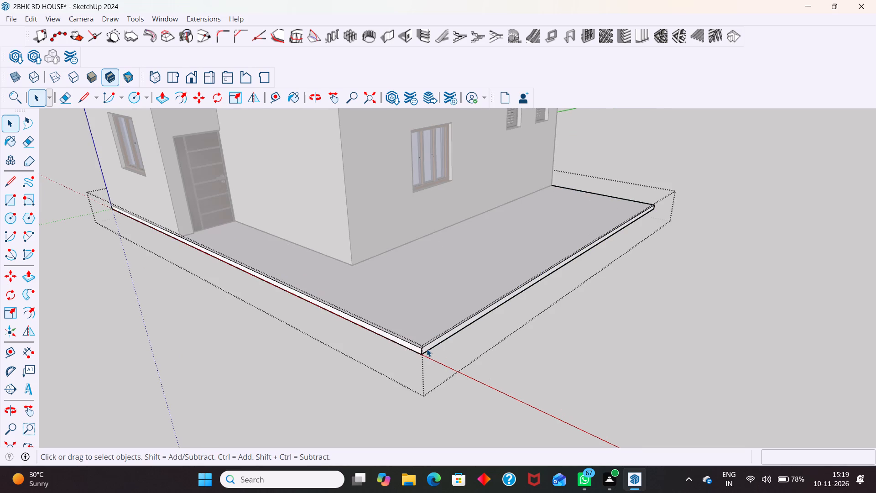
pyautogui.click(426, 349)
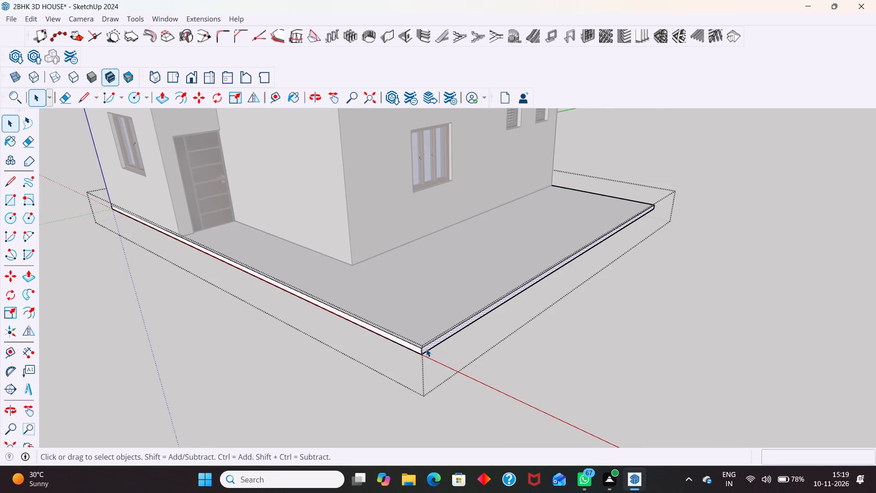
pyautogui.press('p')
pyautogui.moveTo(426, 347); pyautogui.dragTo(354, 295)
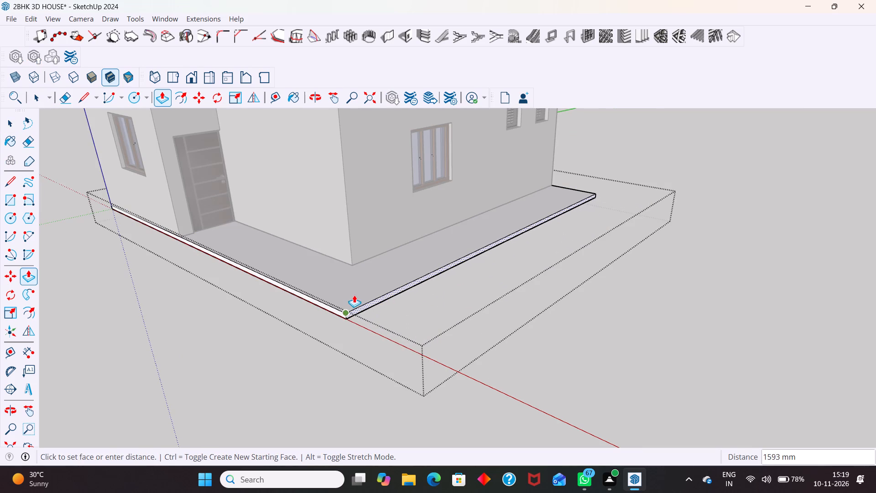
pyautogui.moveTo(354, 295); pyautogui.dragTo(329, 266)
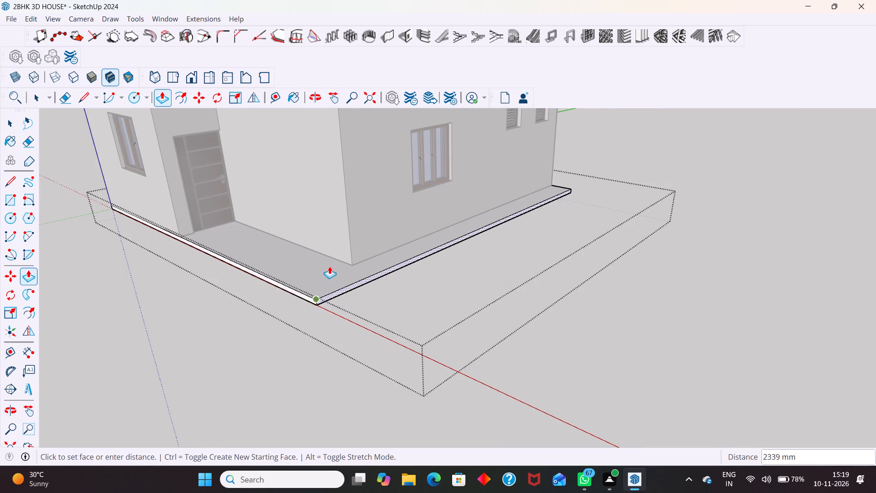
pyautogui.moveTo(329, 266); pyautogui.dragTo(346, 259)
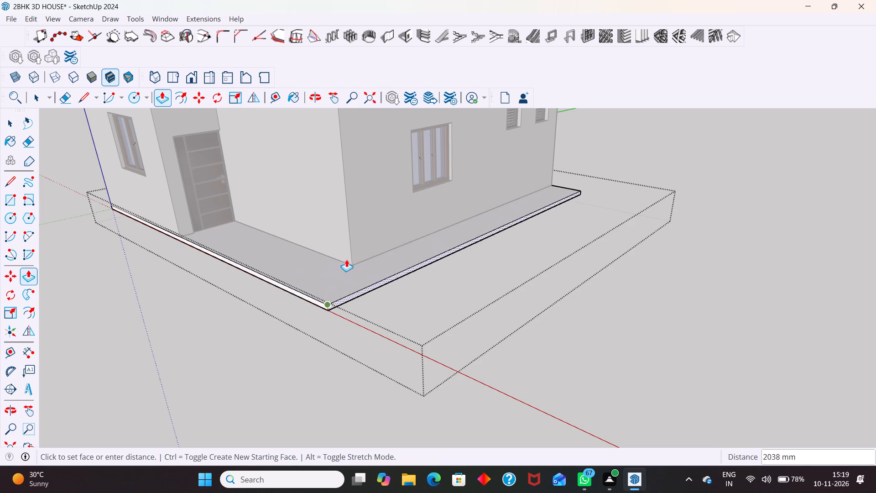
pyautogui.moveTo(346, 259); pyautogui.dragTo(349, 259)
pyautogui.press('space')
pyautogui.scroll(-5, 390, 301)
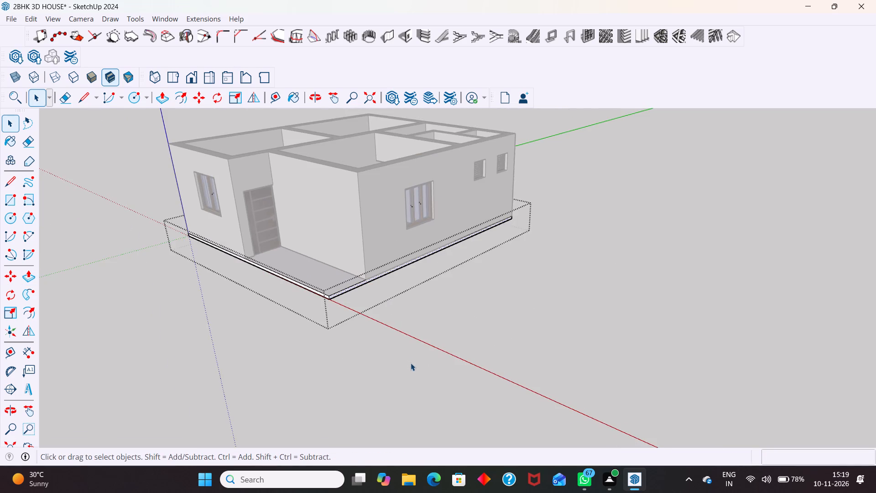
pyautogui.click(411, 363)
# Open a new empty group for drawing over the house with the Rectangle tool.
pyautogui.moveTo(336, 343); pyautogui.dragTo(424, 284, button='middle')
pyautogui.scroll(5, 433, 262)
pyautogui.moveTo(447, 292); pyautogui.dragTo(438, 328, button='middle')
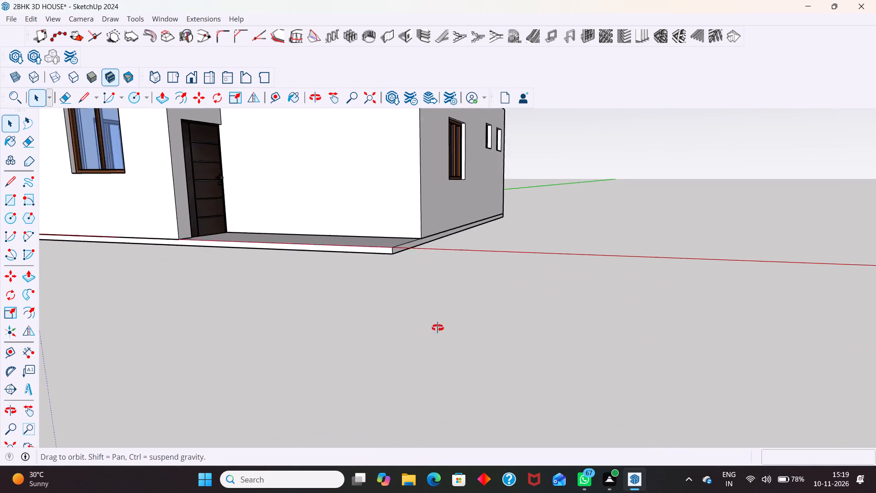
pyautogui.moveTo(438, 328); pyautogui.dragTo(389, 398, button='middle')
pyautogui.scroll(-5, 388, 374)
pyautogui.scroll(-5, 428, 362)
pyautogui.moveTo(402, 362); pyautogui.dragTo(463, 360, button='middle')
pyautogui.rightClick(553, 268)
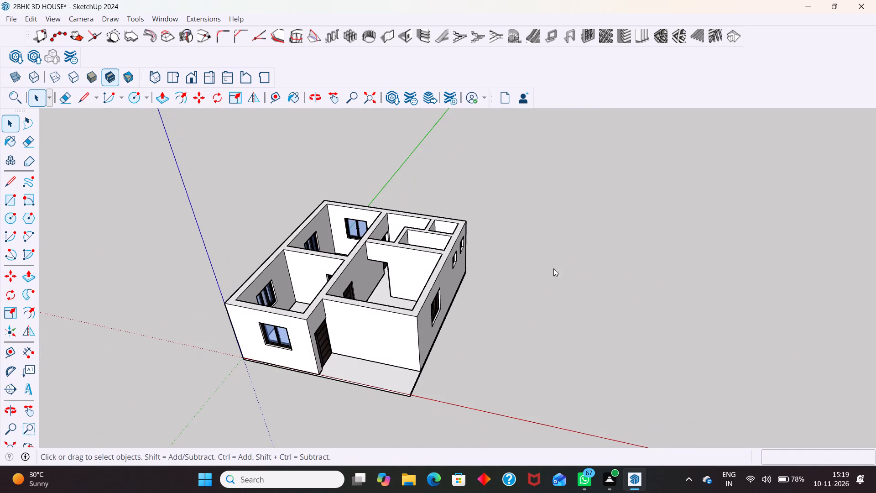
pyautogui.click(565, 304)
pyautogui.moveTo(355, 273); pyautogui.dragTo(413, 304, button='middle')
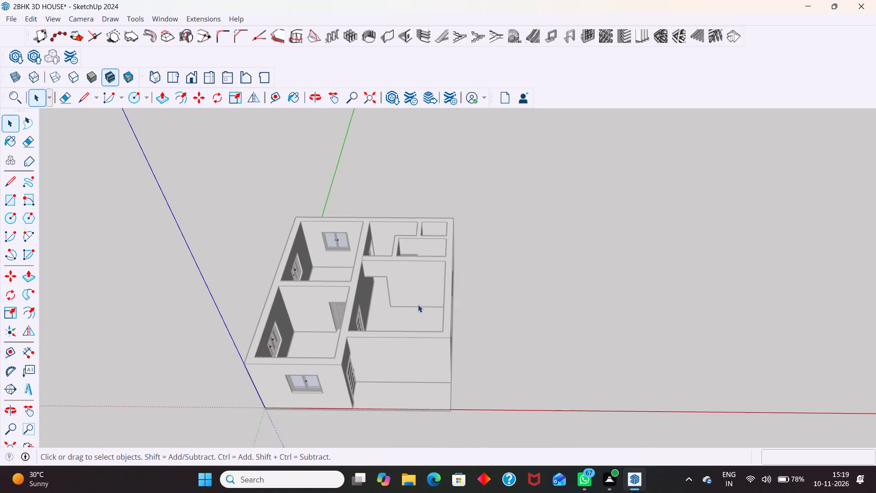
pyautogui.press('r')
pyautogui.scroll(2, 334, 243)
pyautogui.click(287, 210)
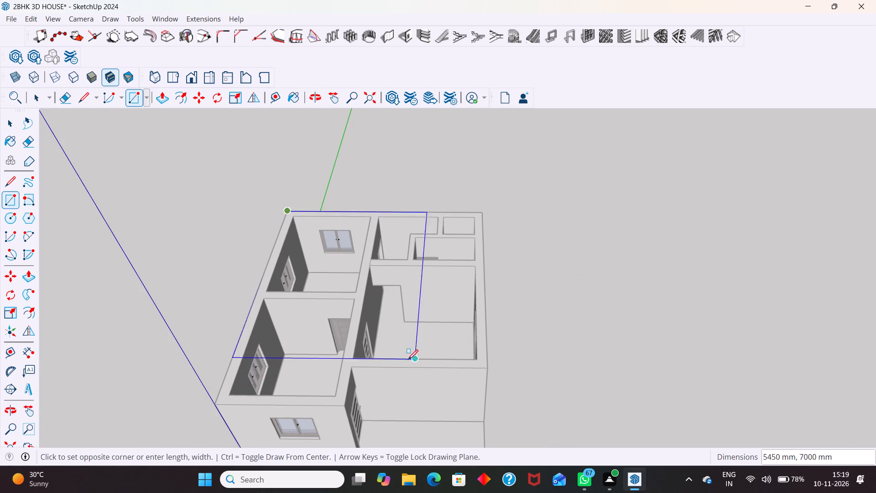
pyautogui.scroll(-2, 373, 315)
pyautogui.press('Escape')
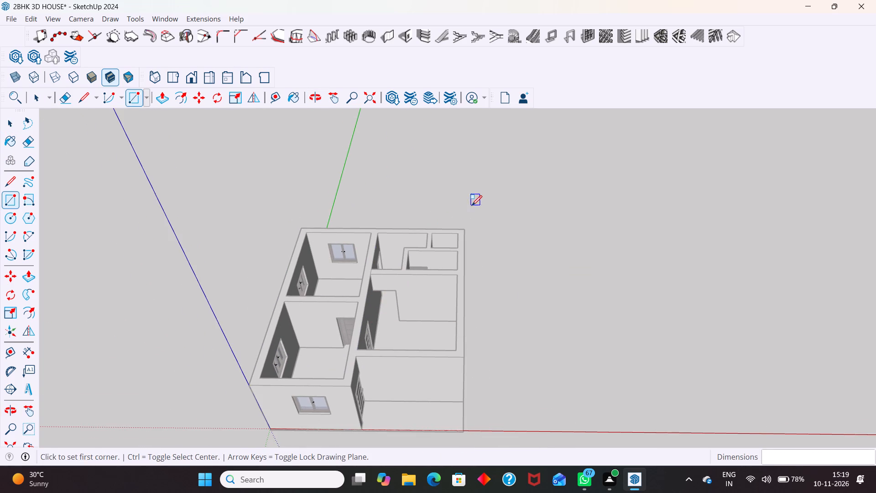
# Draw a rectangle of about 8319 × 7600 mm over the house between opposite outer corners of the wall tops.
pyautogui.click(464, 230)
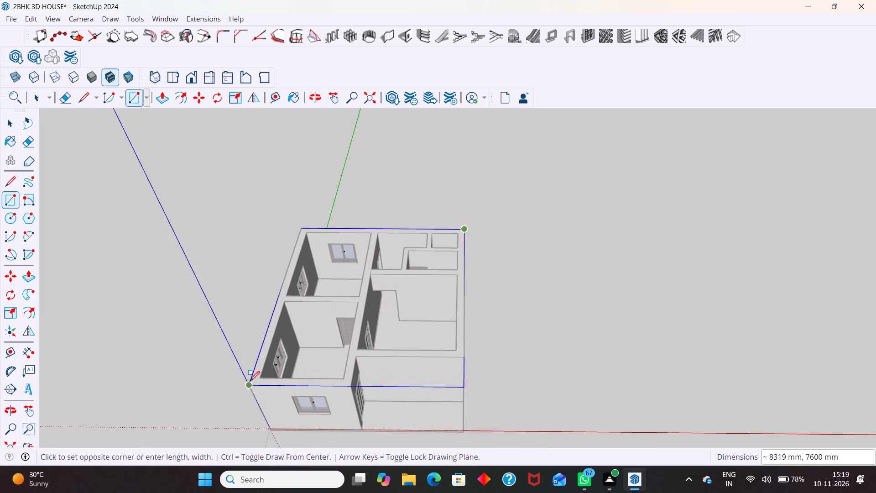
pyautogui.click(249, 386)
pyautogui.press('space')
# Extrude the rectangle covering the house upward by 6" to form a roof slab.
pyautogui.click(366, 317)
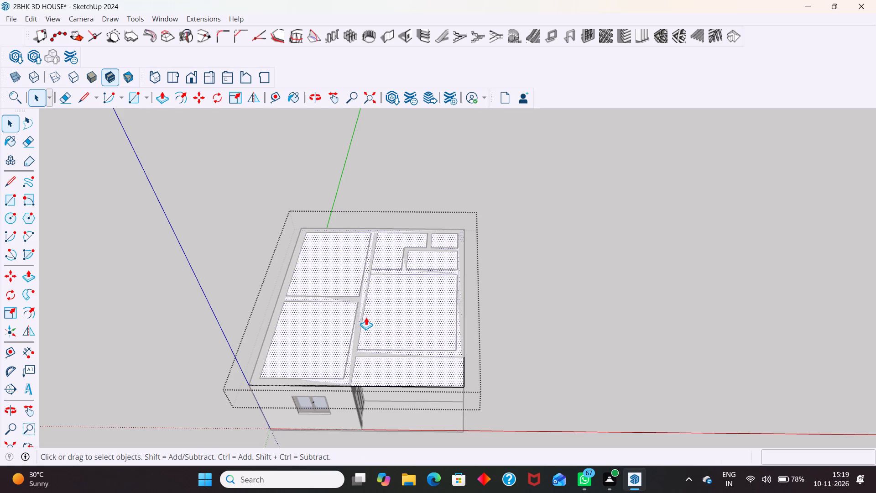
pyautogui.press('p')
pyautogui.click(366, 317)
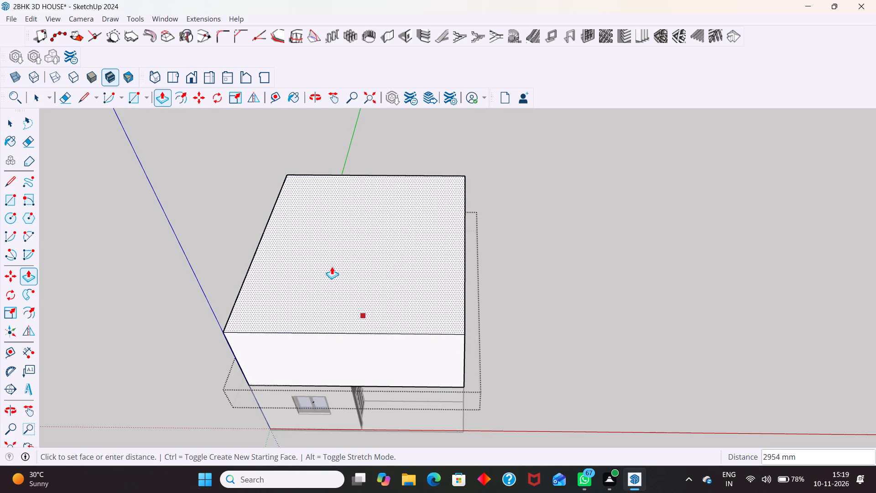
pyautogui.press('6')
pyautogui.hotkey('shift', '"')
pyautogui.press('Return')
pyautogui.press('space')
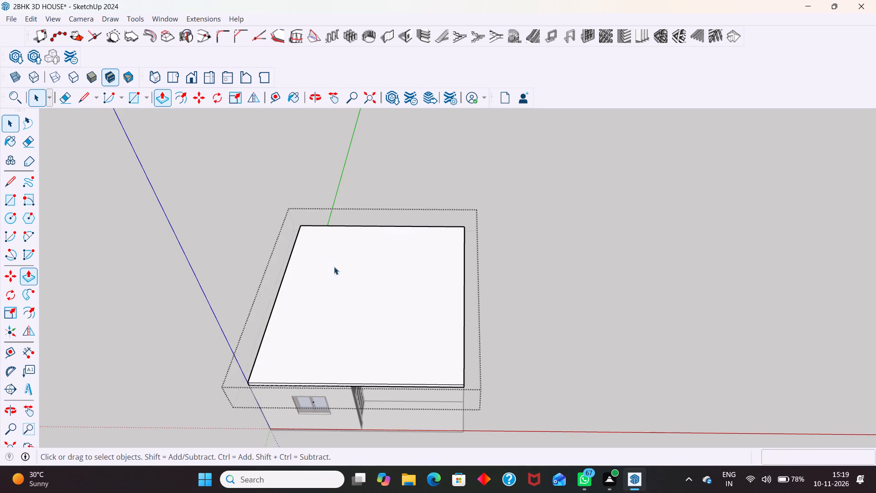
# Create a 1001bit hip roof on the roof slab's top face with a 30-degree pitch and a 2' overhang.
pyautogui.scroll(-6, 340, 278)
pyautogui.moveTo(426, 327); pyautogui.dragTo(317, 226, button='middle')
pyautogui.scroll(5, 415, 246)
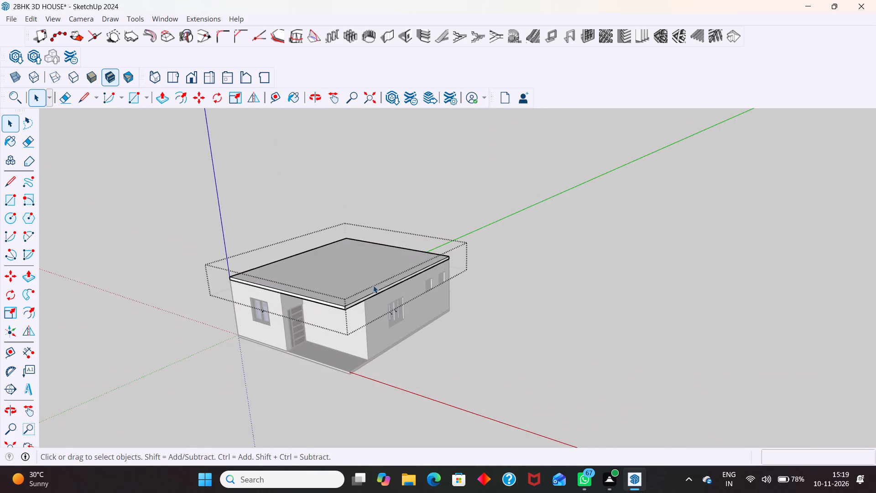
pyautogui.scroll(3, 373, 285)
pyautogui.click(372, 283)
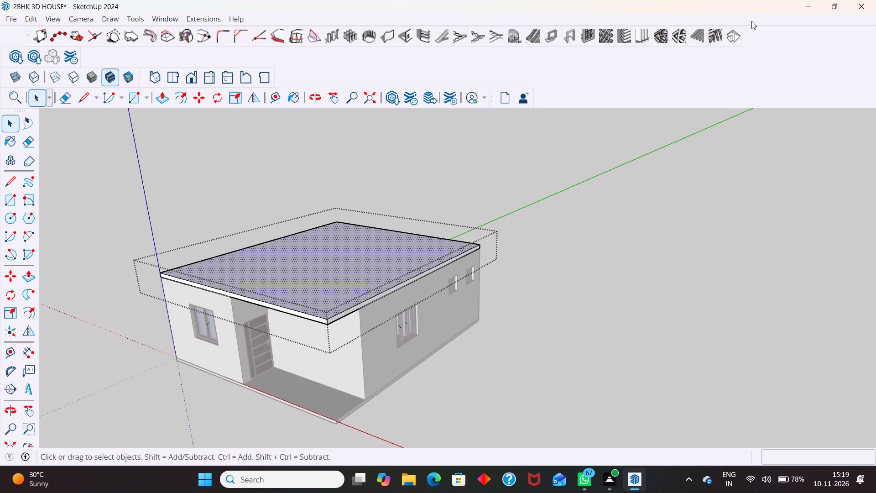
pyautogui.click(734, 34)
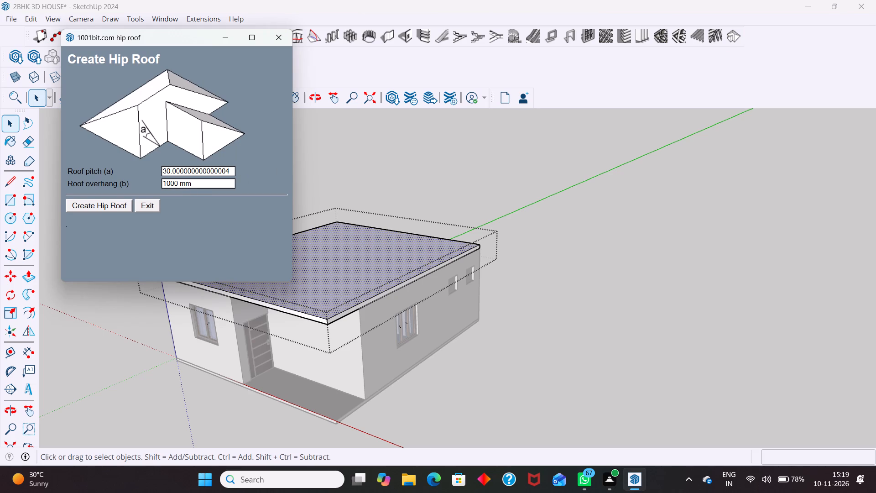
pyautogui.click(229, 170)
pyautogui.press('BackSpace')
pyautogui.press('3')
pyautogui.press('0')
pyautogui.click(211, 184)
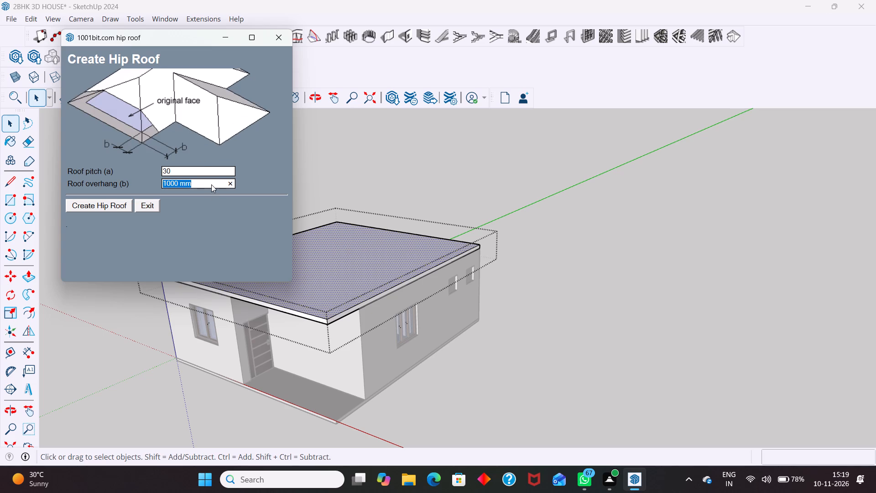
pyautogui.press('BackSpace')
pyautogui.write("2'")
pyautogui.click(110, 205)
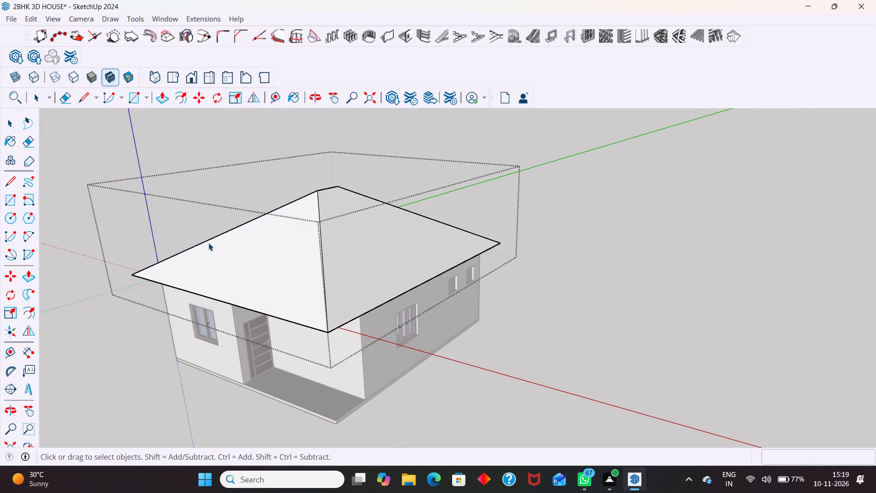
pyautogui.scroll(-5, 316, 248)
pyautogui.click(463, 304)
# Examine the house and its hip roof from several angles, including under the eaves and above the entrance.
pyautogui.moveTo(402, 342); pyautogui.dragTo(362, 351, button='middle')
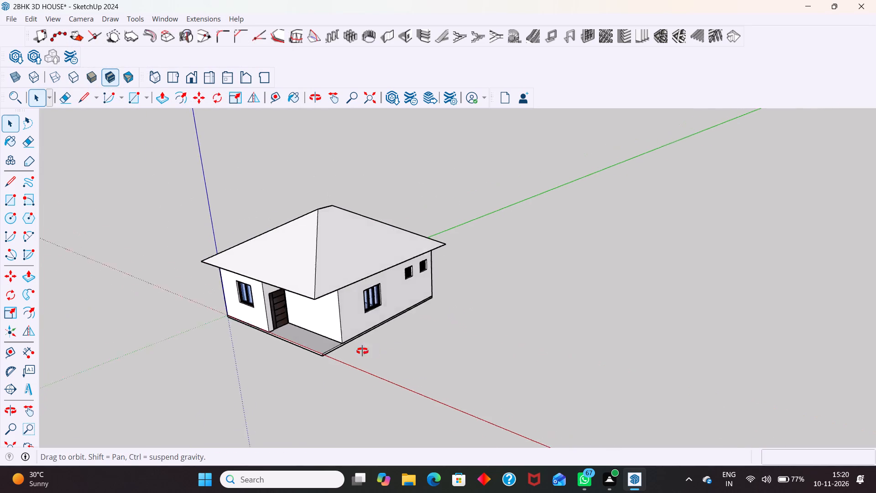
pyautogui.moveTo(362, 351); pyautogui.dragTo(333, 246, button='middle')
pyautogui.scroll(5, 305, 241)
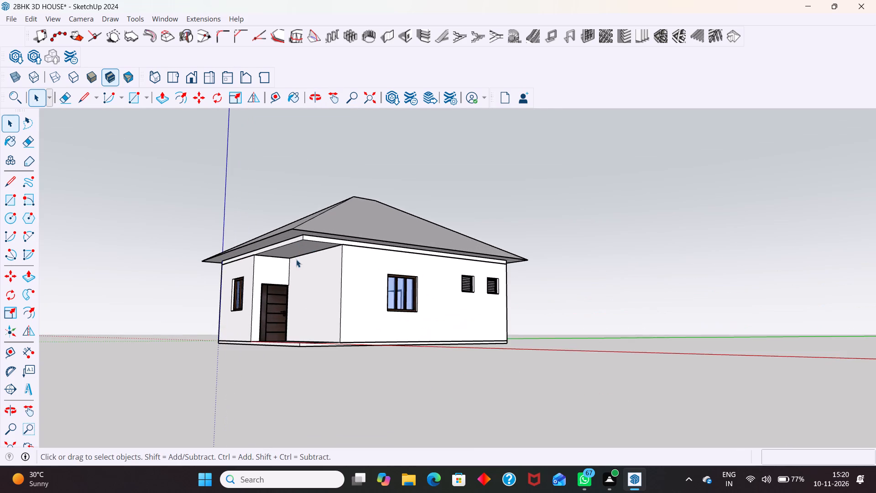
pyautogui.moveTo(301, 267); pyautogui.dragTo(441, 334, button='middle')
pyautogui.moveTo(342, 273); pyautogui.dragTo(366, 346, button='middle')
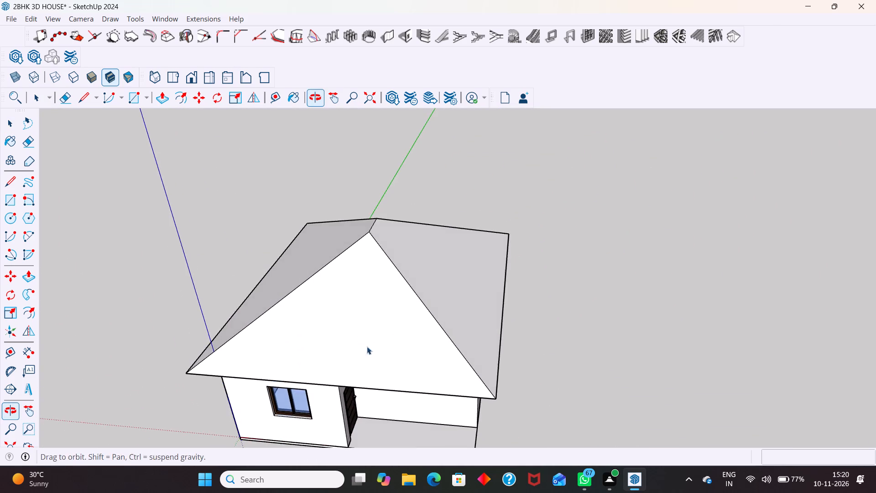
pyautogui.scroll(-5, 353, 276)
pyautogui.moveTo(420, 310); pyautogui.dragTo(261, 258, button='middle')
pyautogui.scroll(3, 377, 288)
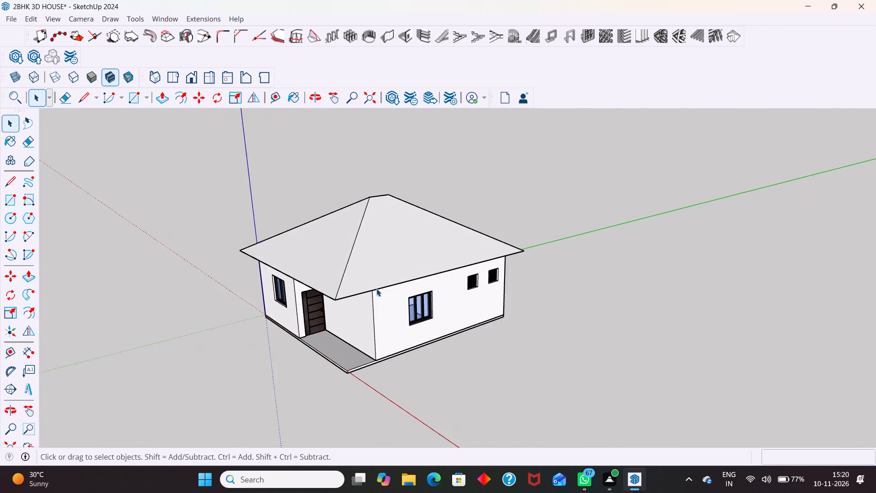
# Examine the house and its hip roof from the entrance corner and the windowed side.
pyautogui.scroll(1, 376, 288)
pyautogui.moveTo(387, 285); pyautogui.dragTo(427, 216, button='middle')
pyautogui.scroll(3, 426, 302)
pyautogui.moveTo(414, 322); pyautogui.dragTo(382, 336, button='middle')
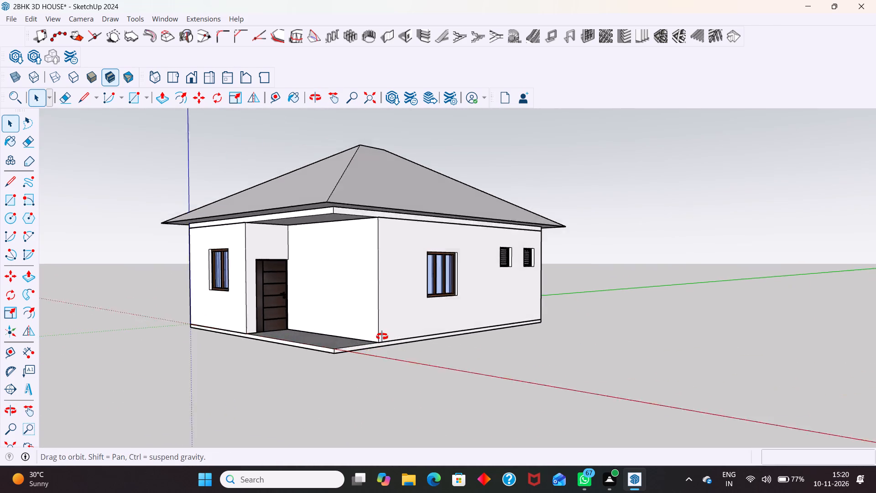
pyautogui.moveTo(382, 336); pyautogui.dragTo(334, 349, button='middle')
pyautogui.moveTo(372, 245); pyautogui.dragTo(300, 312, button='middle')
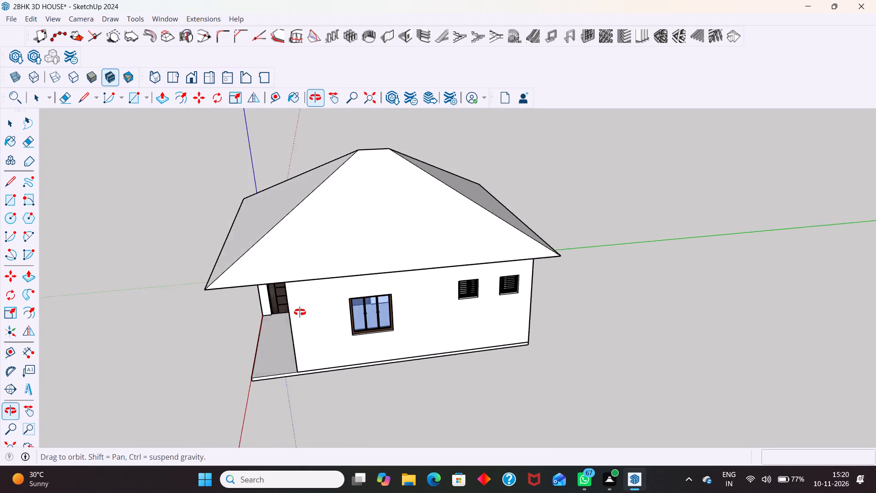
pyautogui.moveTo(300, 312); pyautogui.dragTo(233, 296, button='middle')
pyautogui.moveTo(352, 254); pyautogui.dragTo(354, 254, button='middle')
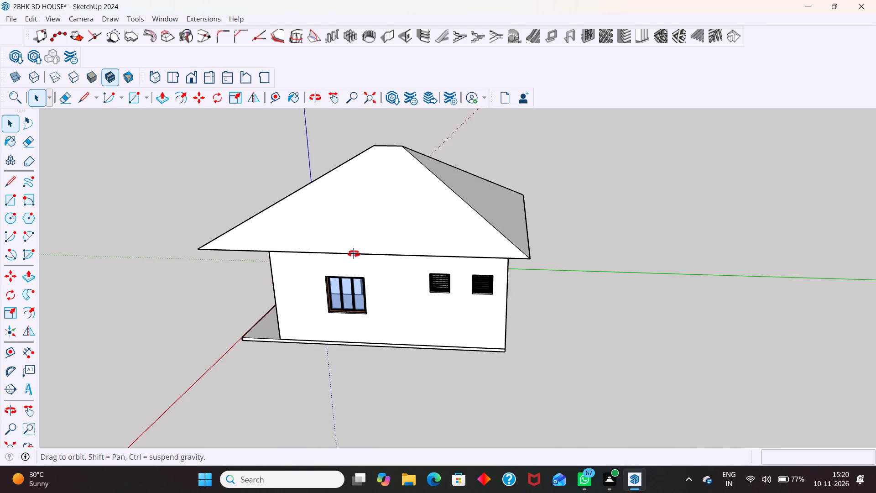
pyautogui.moveTo(354, 254); pyautogui.dragTo(492, 189, button='middle')
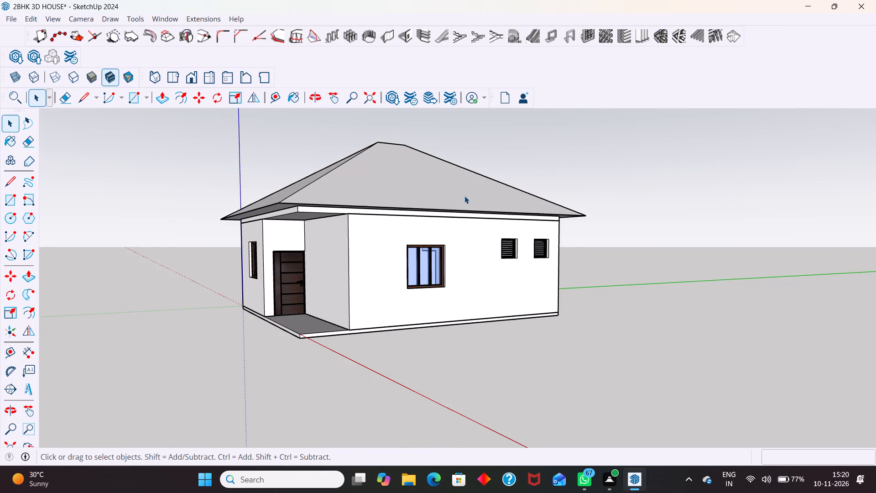
# Undo the hip roof and the 6" slab extrusion, going back to the flat rectangle over the wall tops.
pyautogui.hotkey('ctrl', 'z')
pyautogui.hotkey('ctrl', 'z')
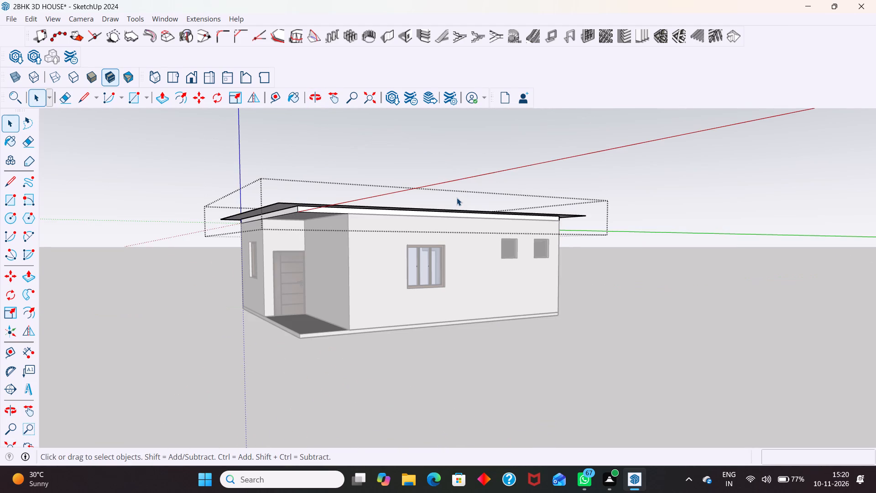
pyautogui.hotkey('ctrl', 'z')
pyautogui.hotkey('ctrl', 'z')
pyautogui.hotkey('ctrl', 'z')
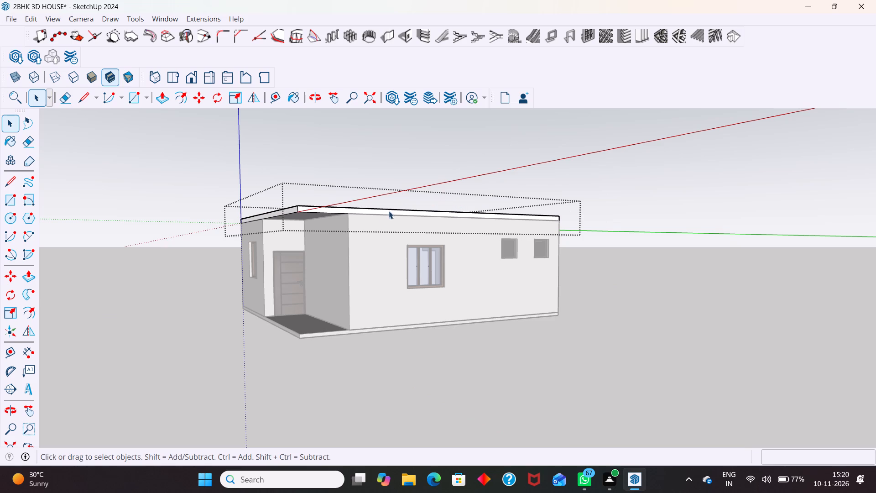
pyautogui.hotkey('ctrl', 'z')
pyautogui.moveTo(387, 227); pyautogui.dragTo(430, 347, button='middle')
pyautogui.hotkey('ctrl', 'z')
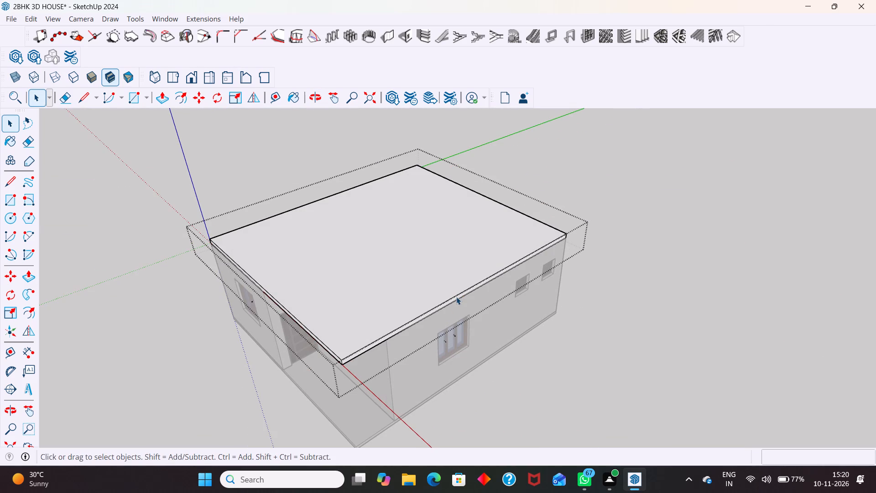
pyautogui.hotkey('ctrl', 'z')
pyautogui.hotkey('ctrl', 'z')
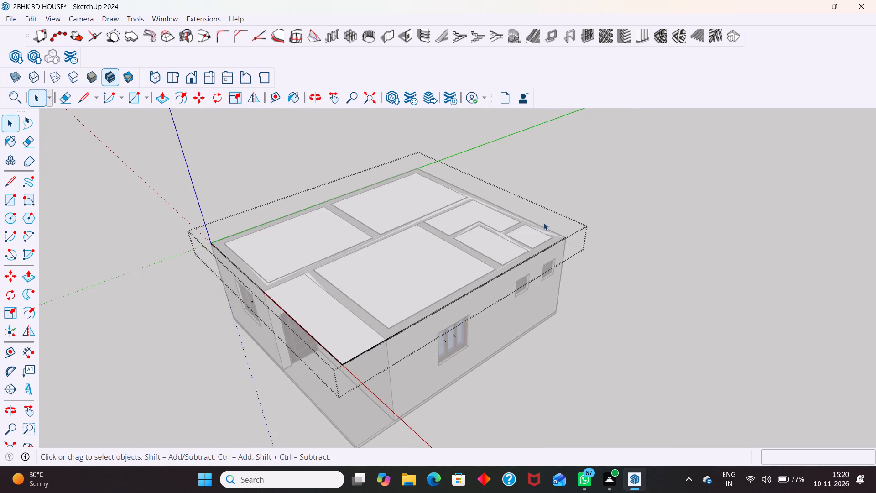
pyautogui.click(640, 186)
# Create a 1001bit hip roof on the flat rectangle over the walls with a 30-degree pitch and a 610 mm overhang.
pyautogui.click(391, 267)
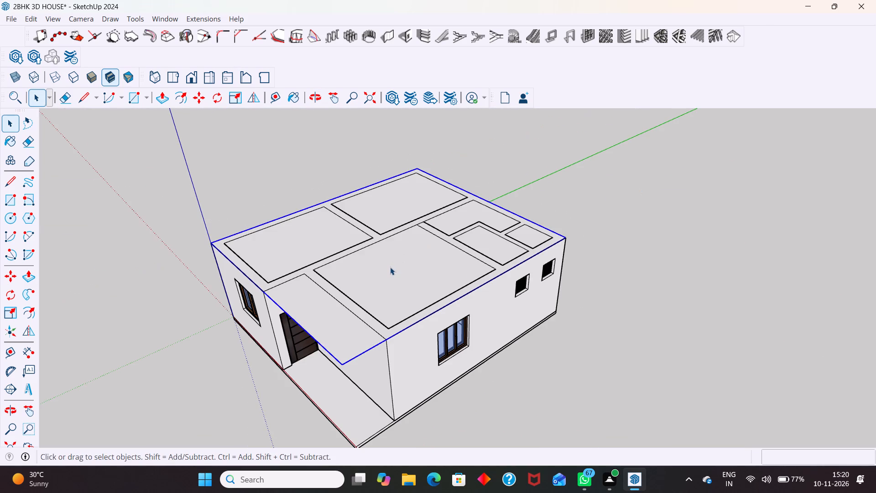
pyautogui.click(414, 287)
pyautogui.scroll(-5, 406, 266)
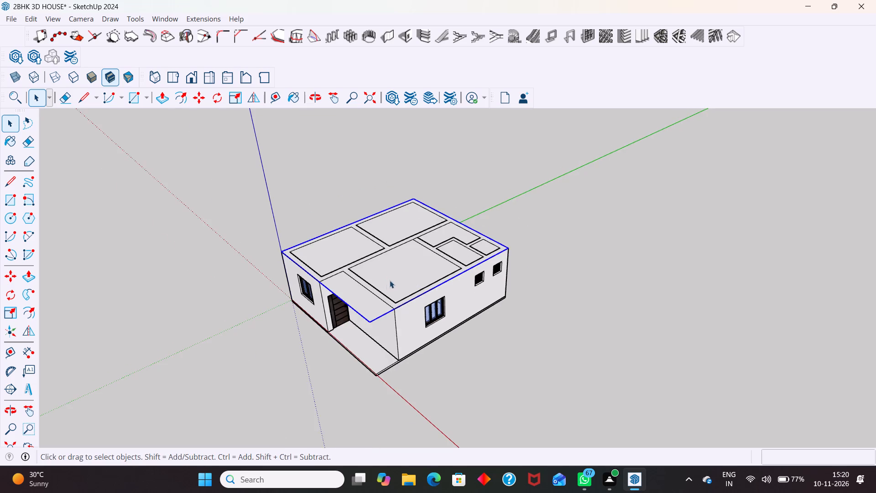
pyautogui.moveTo(391, 280); pyautogui.dragTo(444, 184, button='middle')
pyautogui.click(582, 251)
pyautogui.scroll(3, 352, 236)
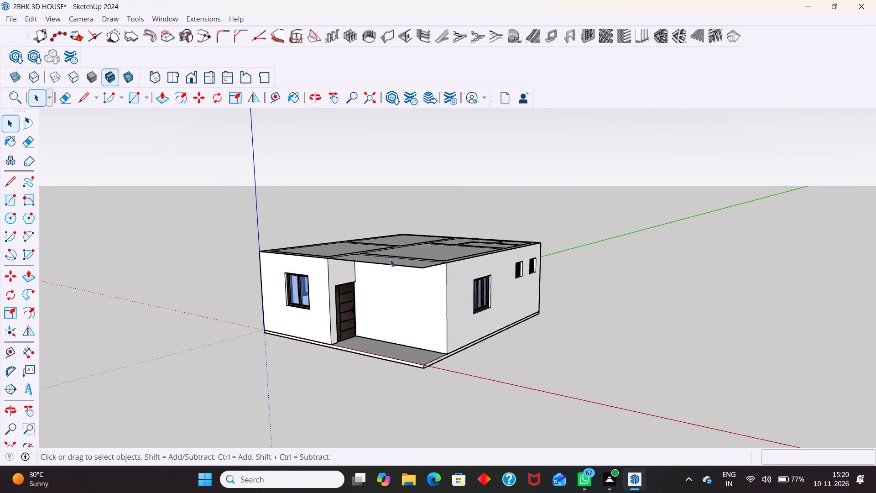
pyautogui.moveTo(394, 279); pyautogui.dragTo(323, 400, button='middle')
pyautogui.doubleClick(414, 296)
pyautogui.click(414, 296)
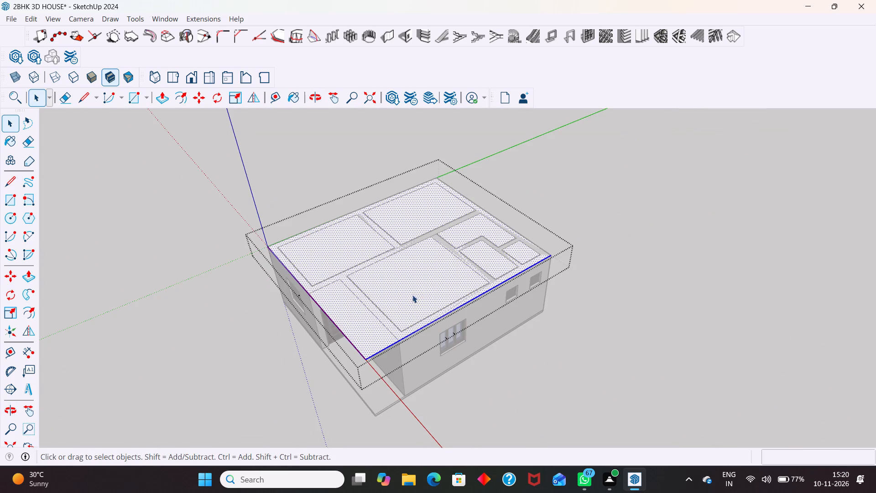
pyautogui.click(733, 38)
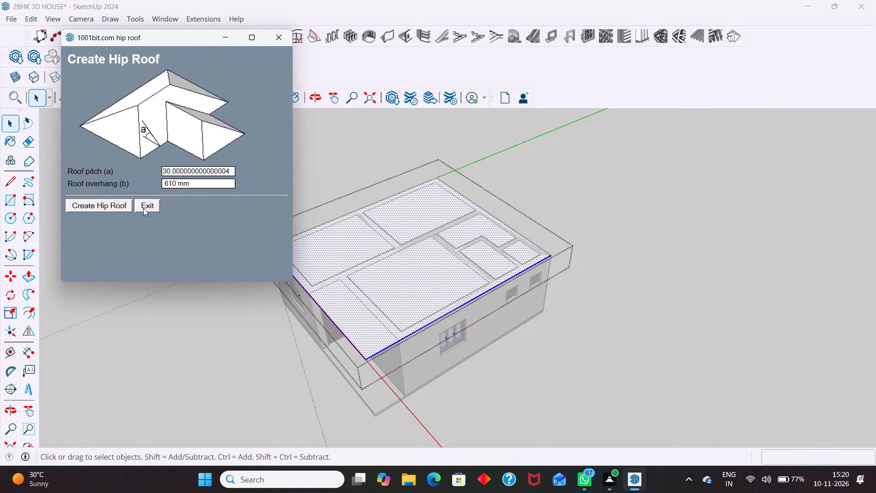
pyautogui.click(101, 204)
# Delete the flat rectangle left under the hip roof, which forms the ceiling over the entrance porch.
pyautogui.scroll(-5, 397, 258)
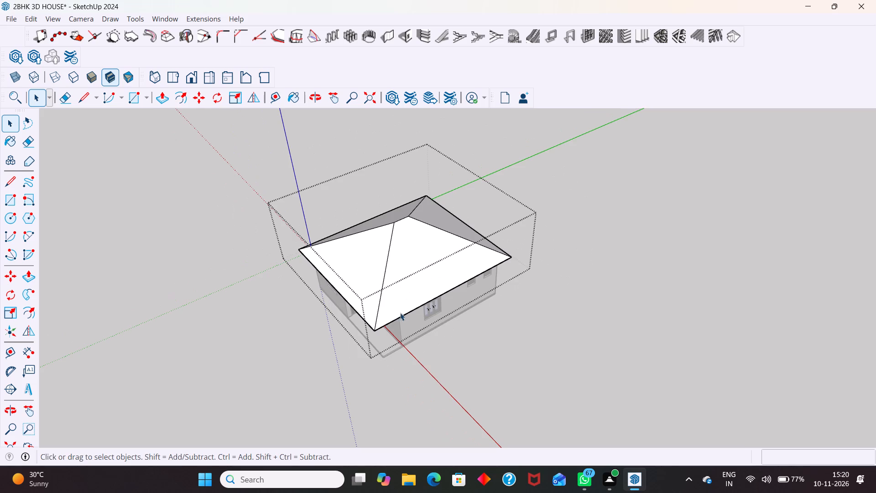
pyautogui.moveTo(366, 263); pyautogui.dragTo(375, 95, button='middle')
pyautogui.moveTo(428, 237); pyautogui.dragTo(424, 178, button='middle')
pyautogui.click(315, 377)
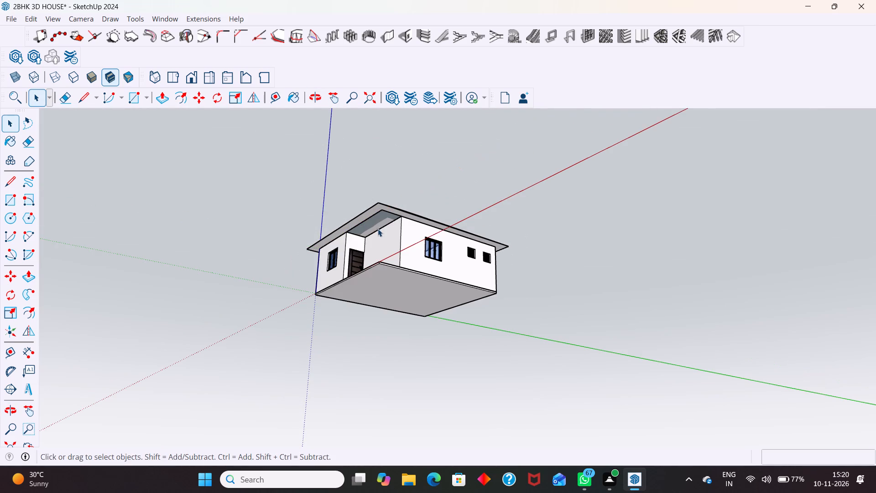
pyautogui.moveTo(378, 228); pyautogui.dragTo(262, 245, button='middle')
pyautogui.scroll(5, 399, 225)
pyautogui.scroll(3, 358, 253)
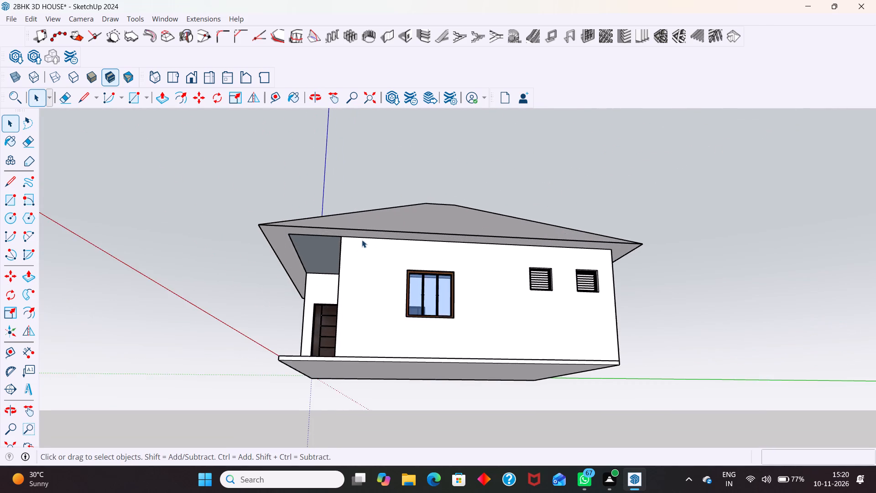
pyautogui.moveTo(370, 227); pyautogui.dragTo(407, 174, button='middle')
pyautogui.scroll(2, 341, 211)
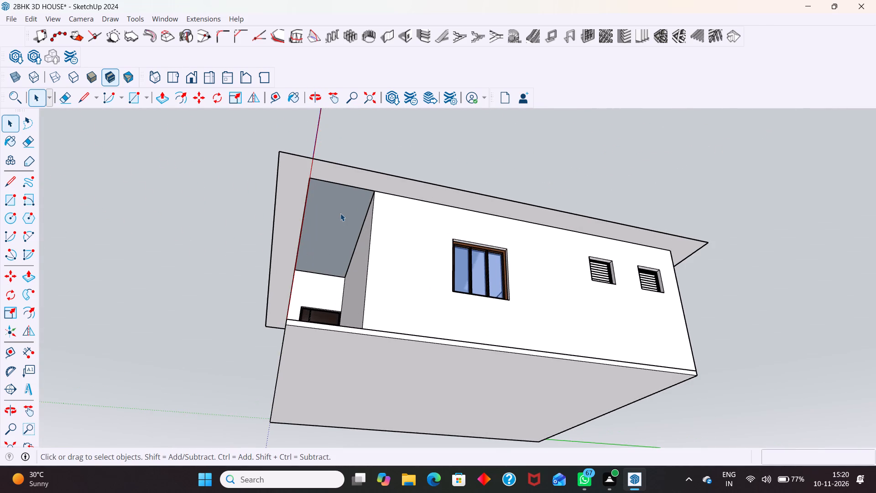
pyautogui.scroll(5, 328, 189)
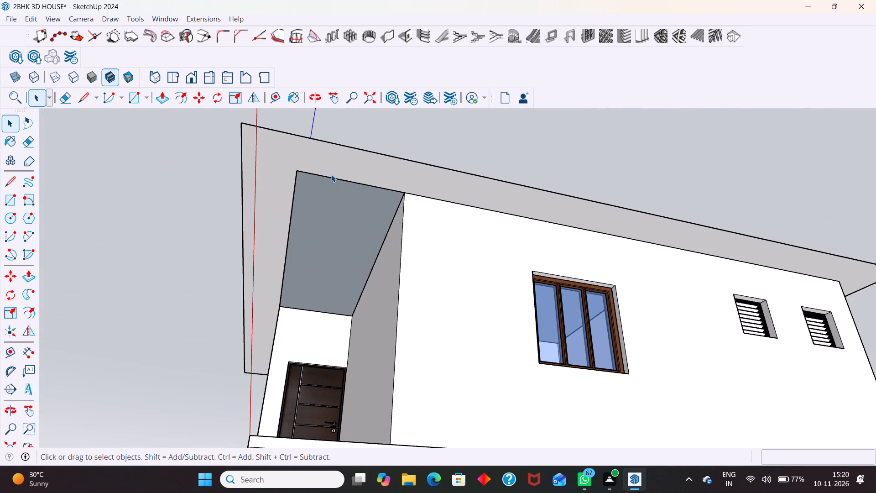
pyautogui.click(329, 180)
pyautogui.tripleClick(329, 178)
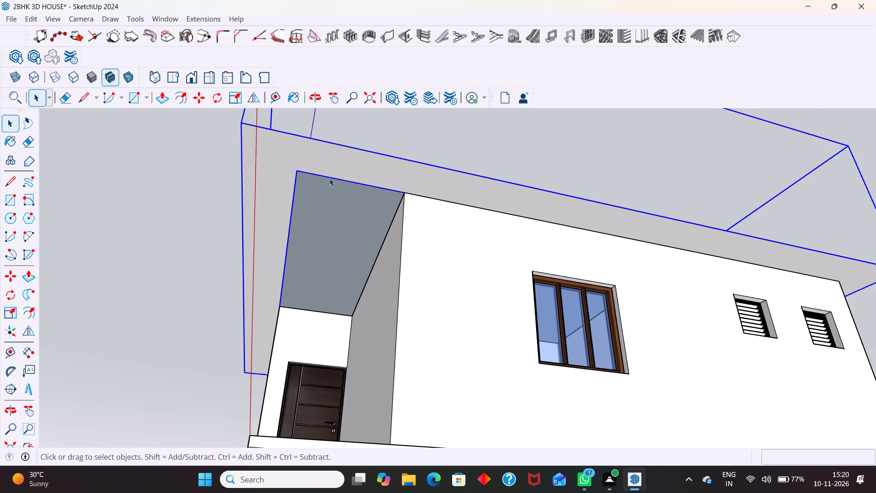
pyautogui.press('Delete')
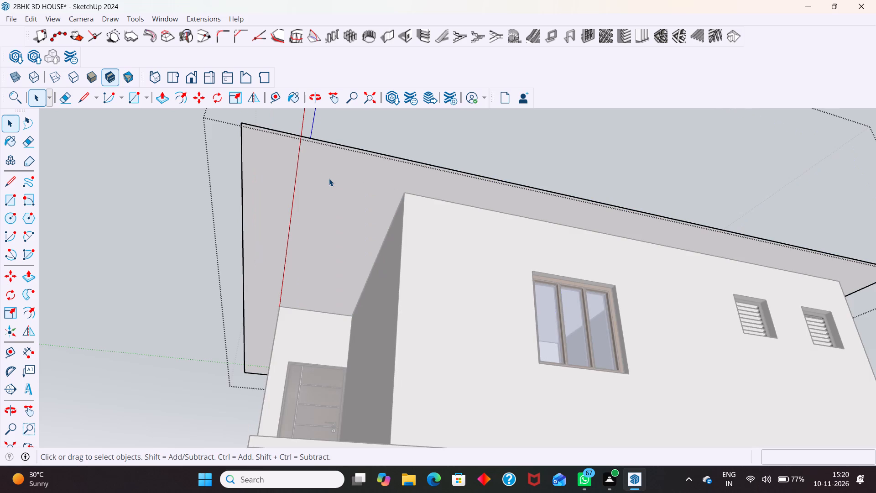
pyautogui.scroll(-6, 326, 191)
pyautogui.moveTo(339, 224); pyautogui.dragTo(325, 306, button='middle')
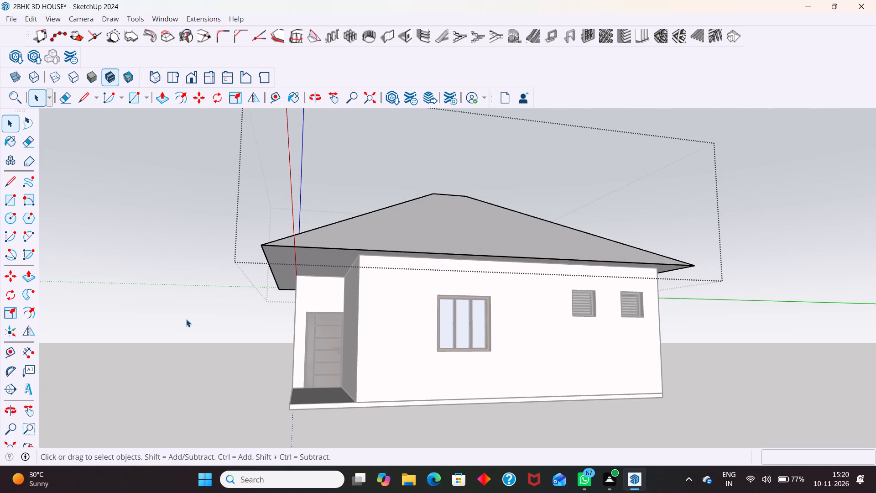
pyautogui.click(186, 319)
# Examine the house from below and around its sides to check the eaves and the new hip roof.
pyautogui.moveTo(332, 307); pyautogui.dragTo(479, 256, button='middle')
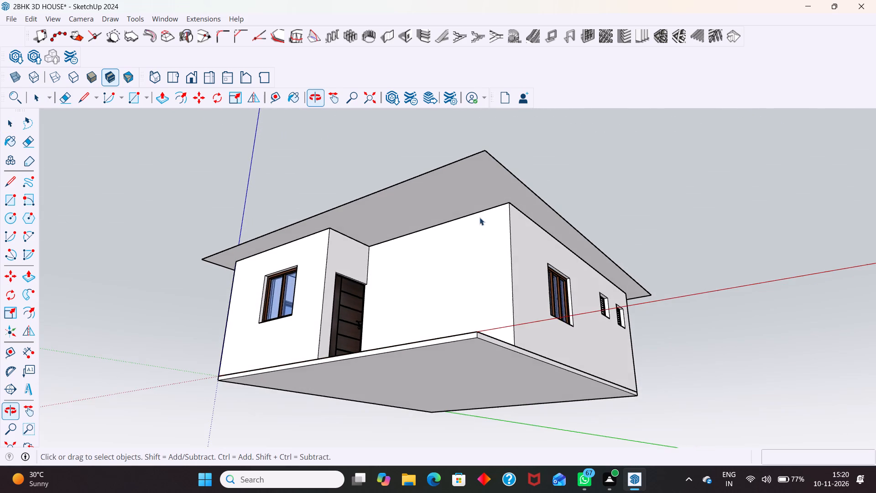
pyautogui.moveTo(470, 233); pyautogui.dragTo(254, 384, button='middle')
pyautogui.scroll(-6, 223, 283)
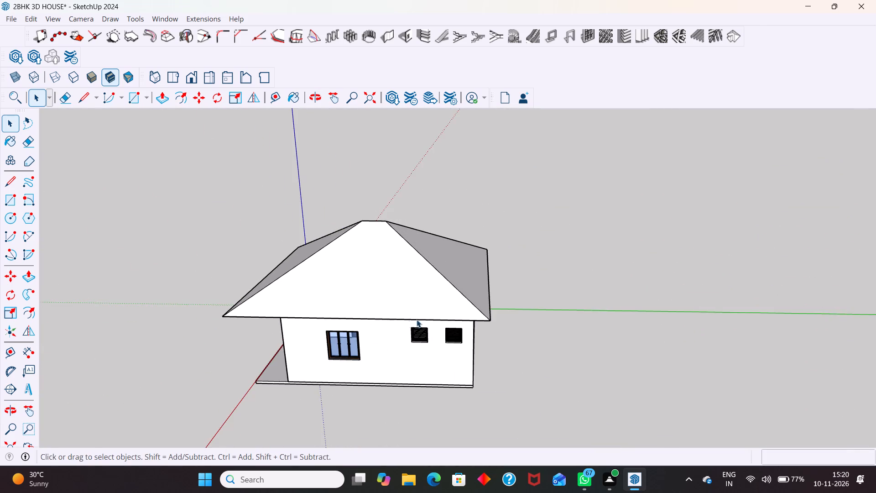
pyautogui.moveTo(443, 314); pyautogui.dragTo(492, 279, button='middle')
pyautogui.scroll(-4, 397, 232)
pyautogui.moveTo(272, 308); pyautogui.dragTo(464, 302, button='middle')
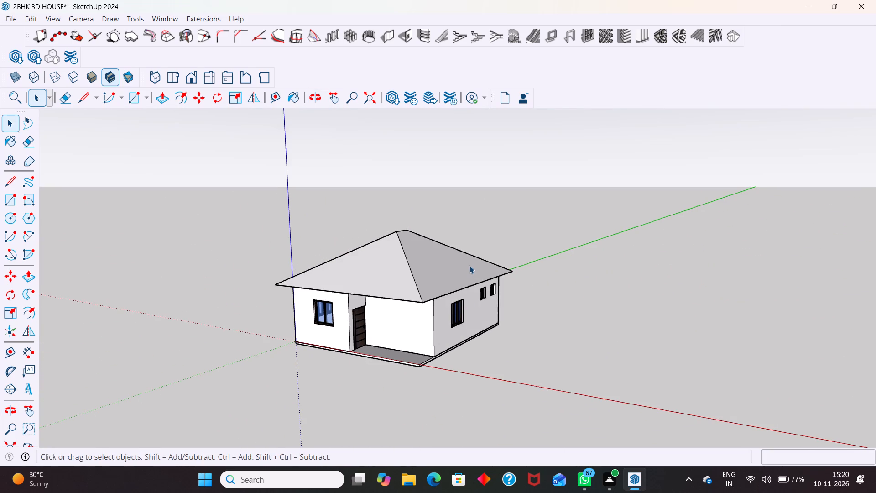
pyautogui.scroll(-3, 399, 163)
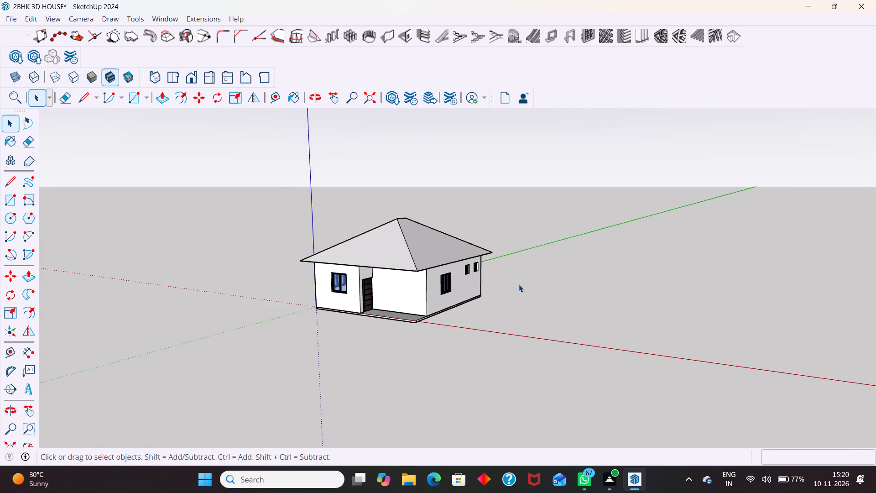
pyautogui.moveTo(508, 290); pyautogui.dragTo(429, 275, button='middle')
pyautogui.scroll(4, 410, 251)
pyautogui.middleClick(410, 277)
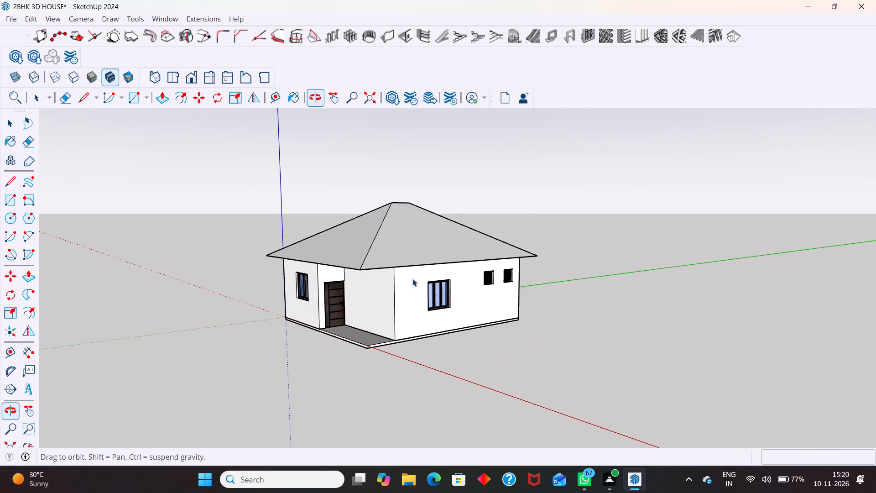
pyautogui.scroll(1, 412, 279)
# Open the hip roof group and, for the slope above the ventilator wall, set rafters 2" wide, 6" deep and 1' apart.
pyautogui.click(409, 301)
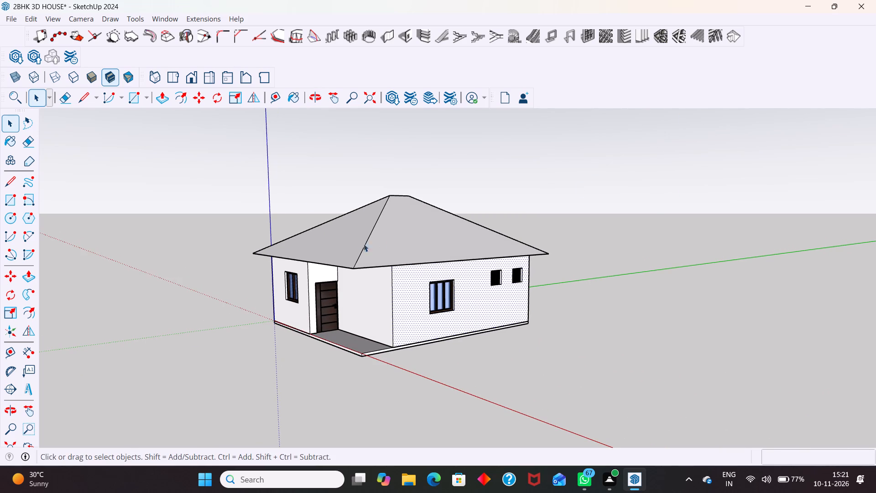
pyautogui.click(422, 240)
pyautogui.scroll(5, 391, 228)
pyautogui.tripleClick(429, 260)
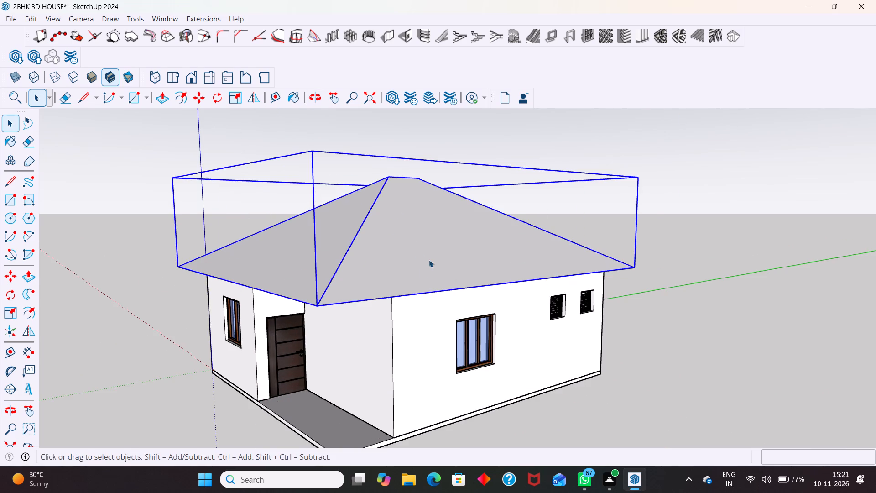
pyautogui.moveTo(406, 231); pyautogui.dragTo(433, 300, button='middle')
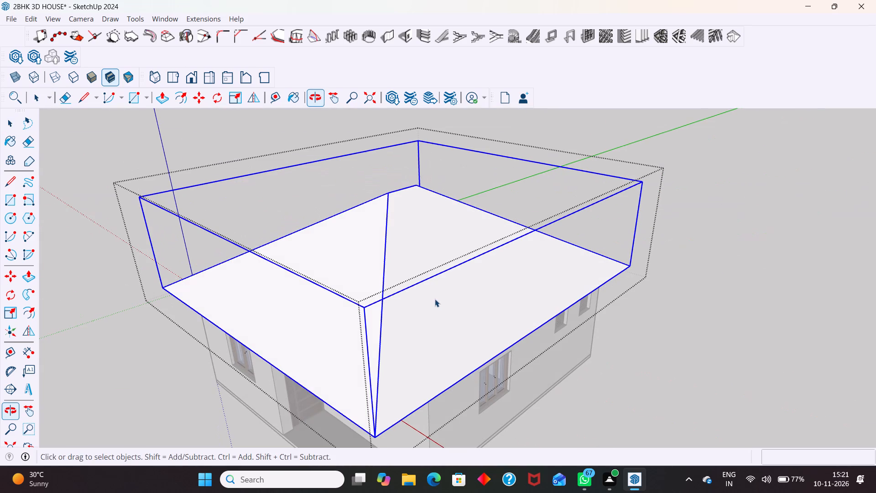
pyautogui.click(436, 297)
pyautogui.click(433, 286)
pyautogui.tripleClick(433, 286)
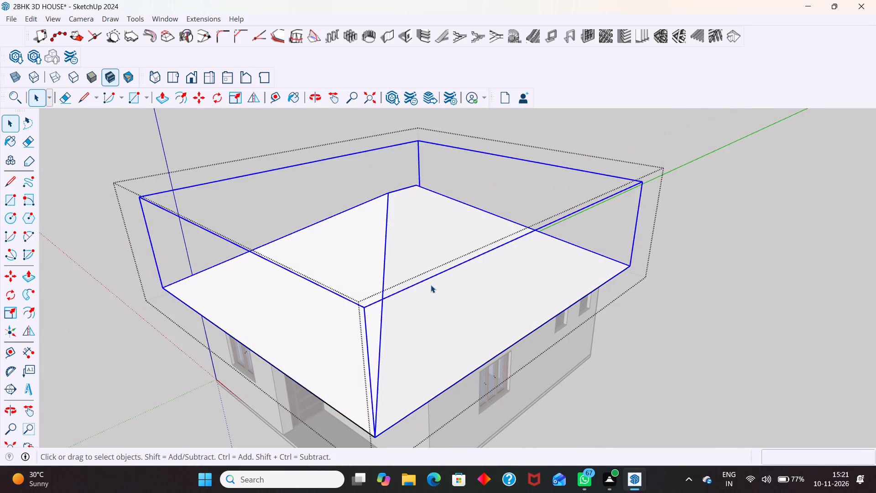
pyautogui.click(431, 285)
pyautogui.click(431, 285)
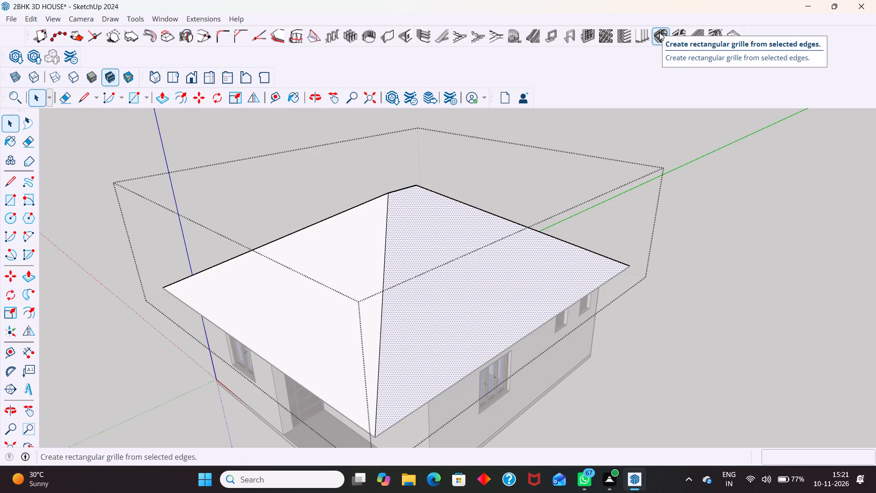
pyautogui.click(709, 31)
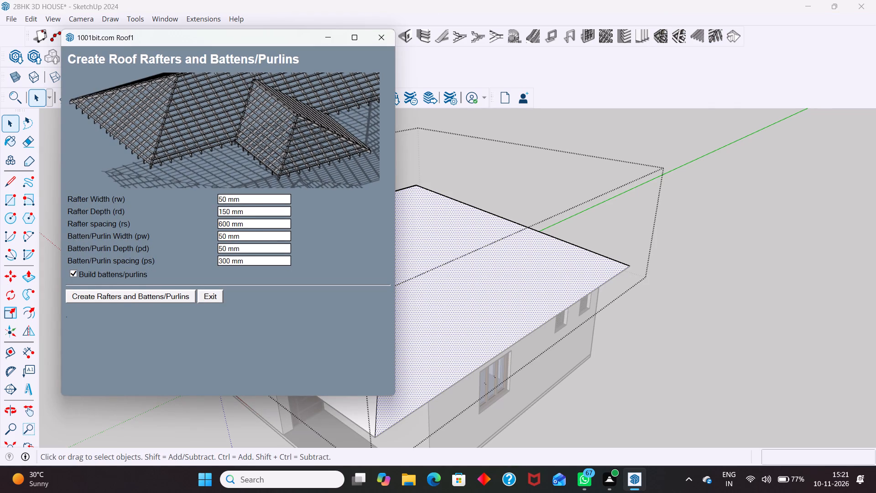
pyautogui.click(249, 200)
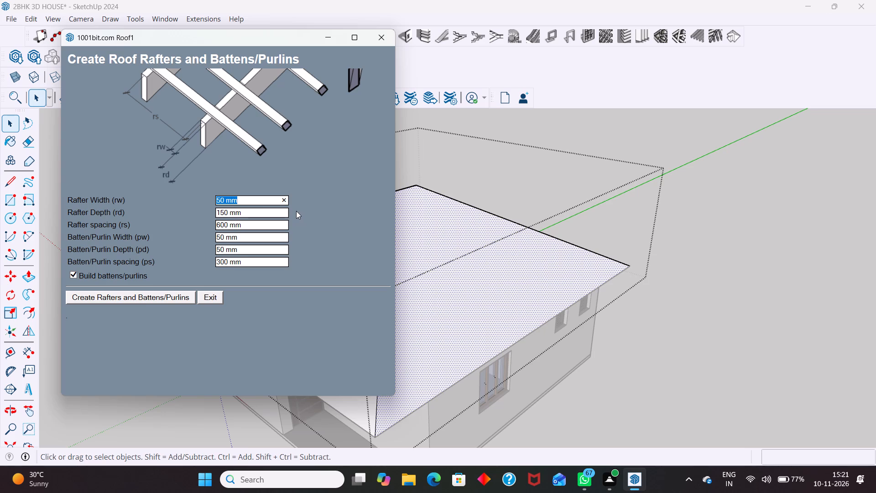
pyautogui.press('BackSpace')
pyautogui.press('2')
pyautogui.hotkey('shift', '"')
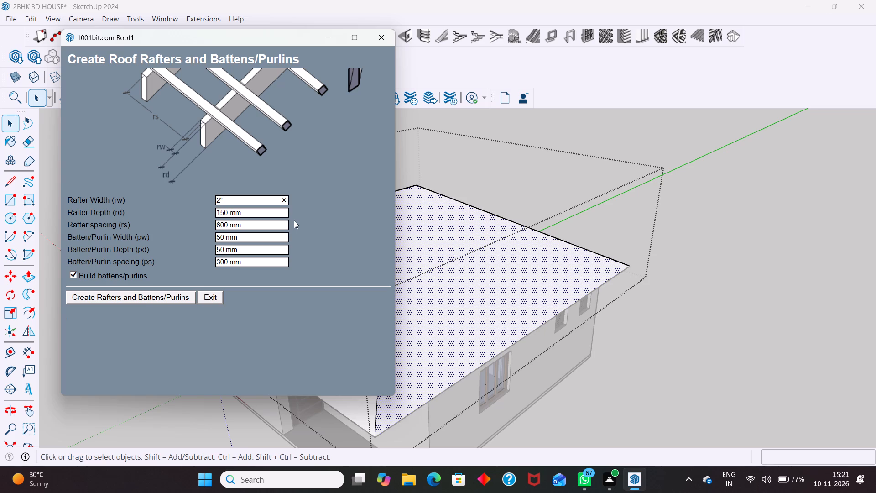
pyautogui.click(251, 215)
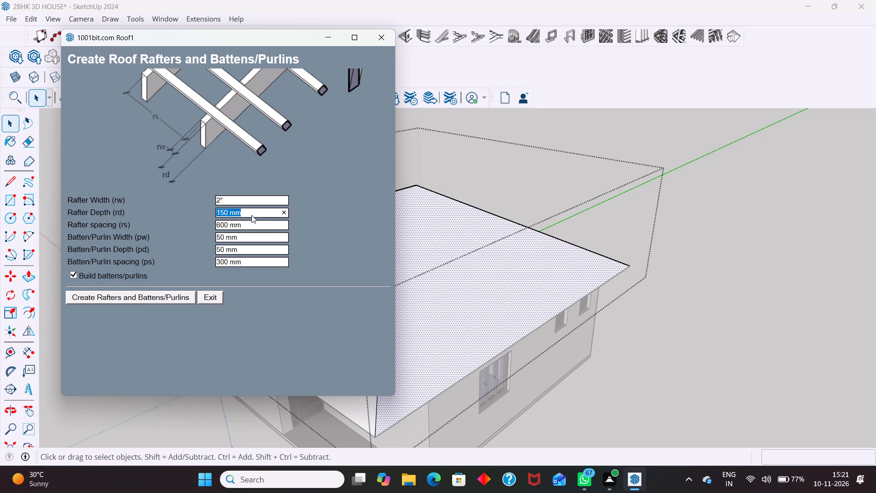
pyautogui.press('BackSpace')
pyautogui.press('6')
pyautogui.hotkey('shift', '"')
pyautogui.click(251, 229)
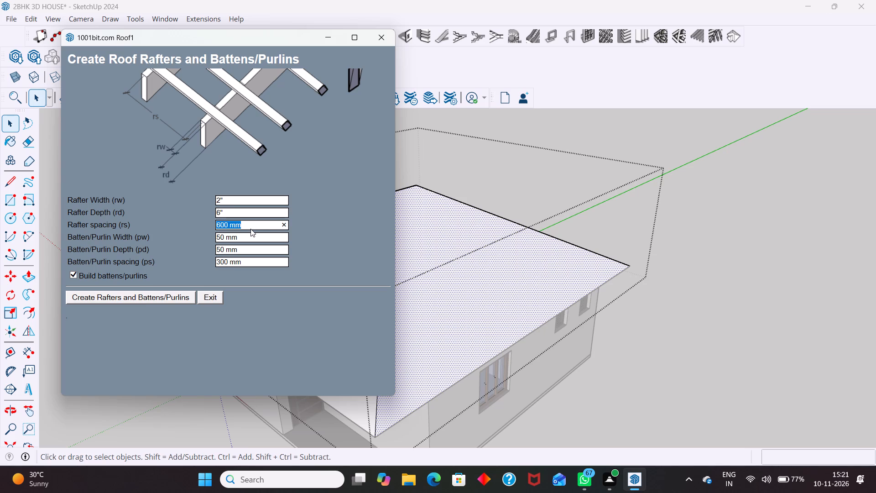
pyautogui.press('BackSpace')
pyautogui.write("1'")
# Set battens/purlins 2" wide, 6" deep and 1' apart, and create the rafters and battens/purlins on the selected slope.
pyautogui.click(253, 232)
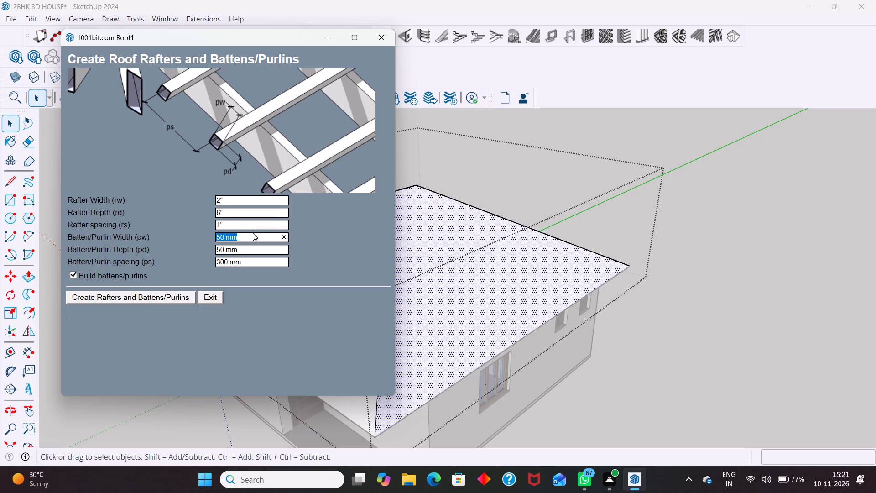
pyautogui.press('BackSpace')
pyautogui.write('2"')
pyautogui.click(262, 252)
pyautogui.press('BackSpace')
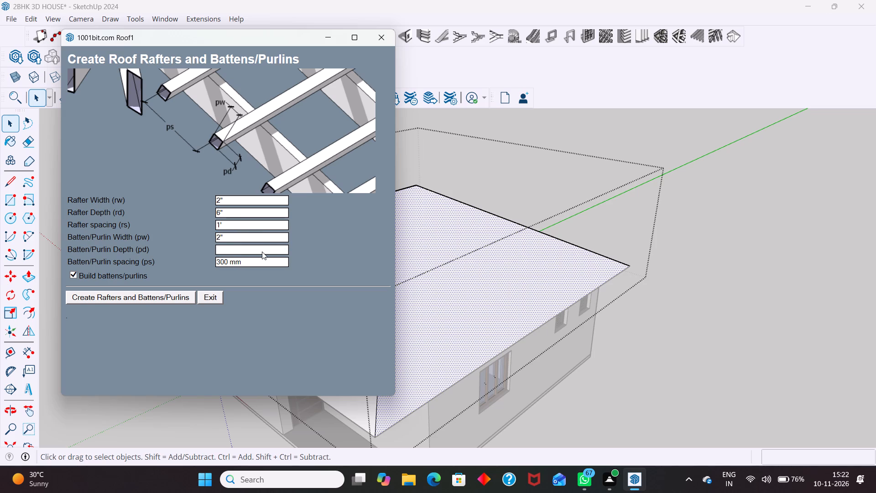
pyautogui.write('6"')
pyautogui.click(263, 257)
pyautogui.press('BackSpace')
pyautogui.press('1')
pyautogui.press("'")
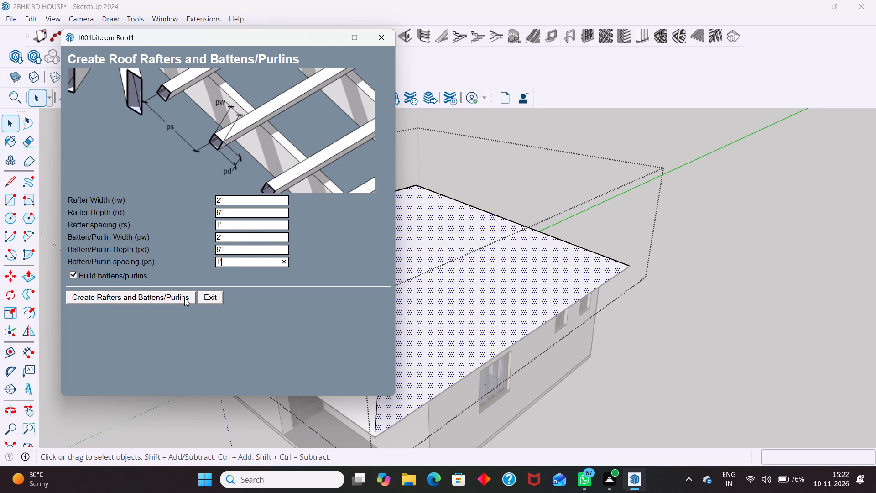
pyautogui.click(183, 295)
# Create rafters and battens/purlins with the same settings on the adjacent triangular slope above the rear wall with the single window.
pyautogui.scroll(-4, 422, 289)
pyautogui.moveTo(432, 351); pyautogui.dragTo(272, 364, button='middle')
pyautogui.scroll(1, 266, 351)
pyautogui.scroll(4, 516, 293)
pyautogui.moveTo(524, 310); pyautogui.dragTo(517, 317, button='middle')
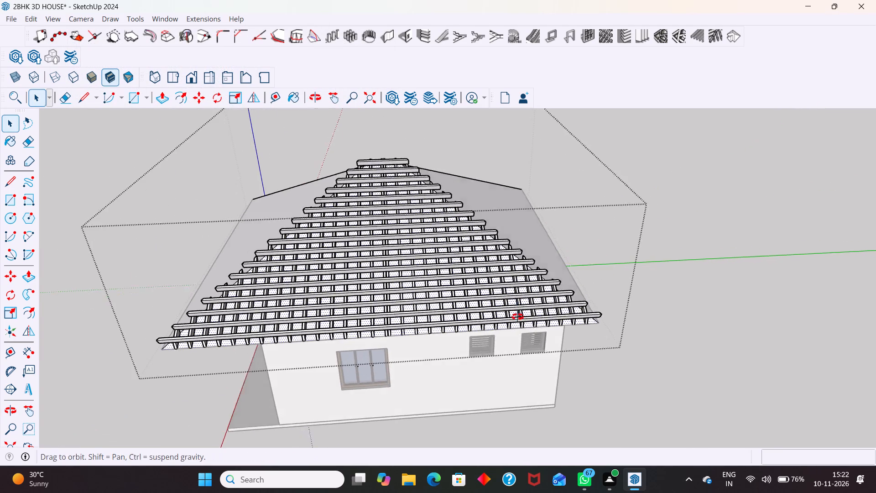
pyautogui.moveTo(517, 317); pyautogui.dragTo(315, 317, button='middle')
pyautogui.click(596, 342)
pyautogui.moveTo(400, 294); pyautogui.dragTo(531, 210, button='middle')
pyautogui.scroll(-4, 556, 253)
pyautogui.click(611, 315)
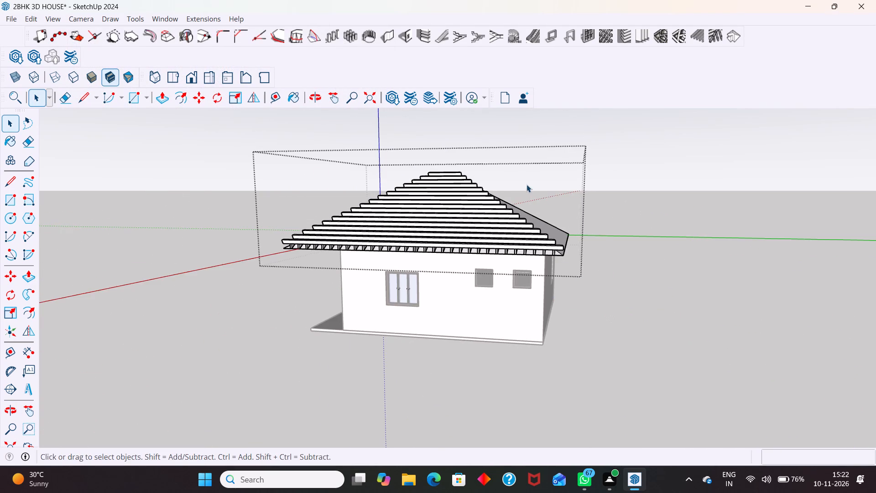
pyautogui.scroll(4, 527, 184)
pyautogui.moveTo(555, 283); pyautogui.dragTo(300, 329, button='middle')
pyautogui.click(477, 271)
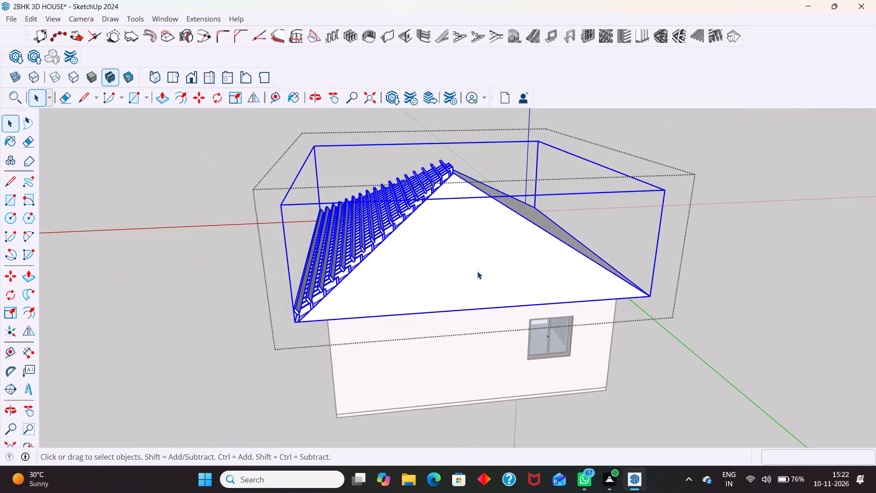
pyautogui.doubleClick(487, 274)
pyautogui.click(487, 274)
pyautogui.tripleClick(479, 268)
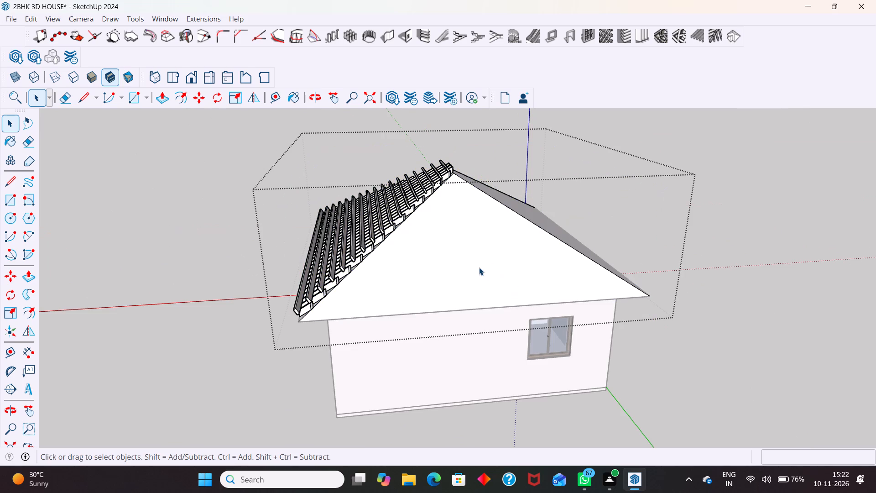
pyautogui.moveTo(561, 295); pyautogui.dragTo(463, 341, button='middle')
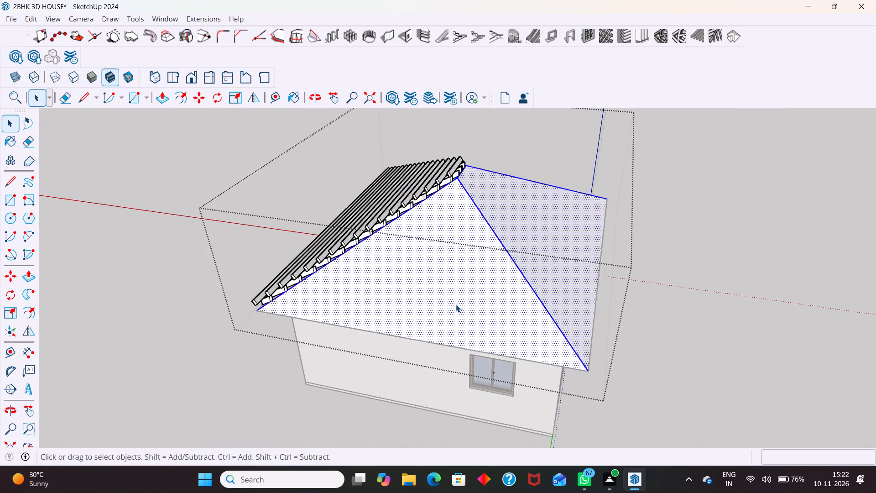
pyautogui.doubleClick(456, 304)
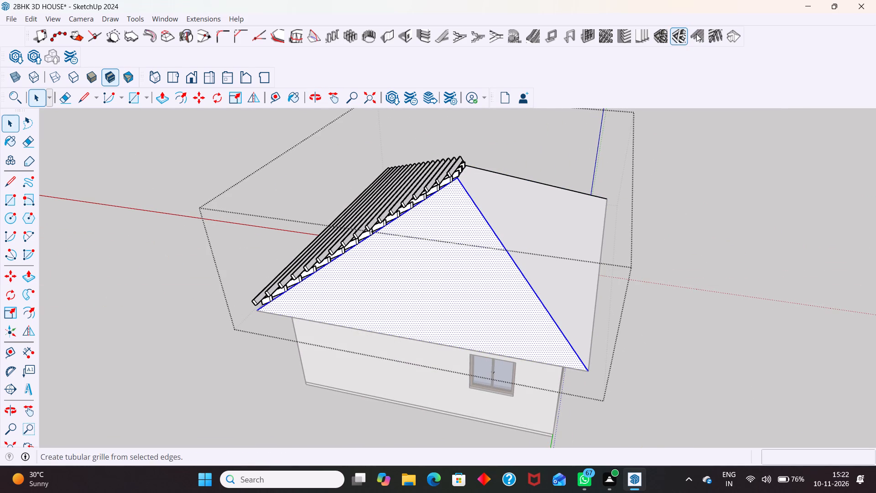
pyautogui.click(715, 31)
pyautogui.click(156, 299)
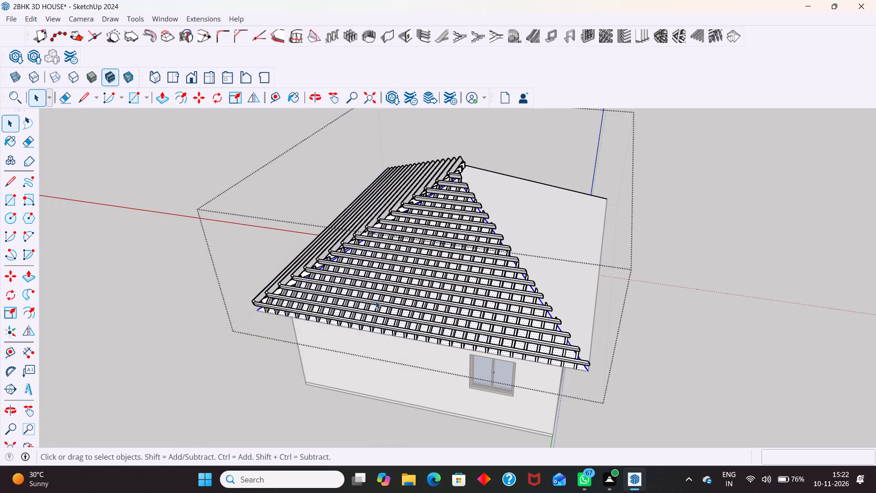
# Create 51 x 152 mm rafters and battens/purlins at 305 mm spacing on the slope opposite the ventilator side.
pyautogui.moveTo(487, 307); pyautogui.dragTo(246, 330, button='middle')
pyautogui.moveTo(516, 284); pyautogui.dragTo(478, 453, button='middle')
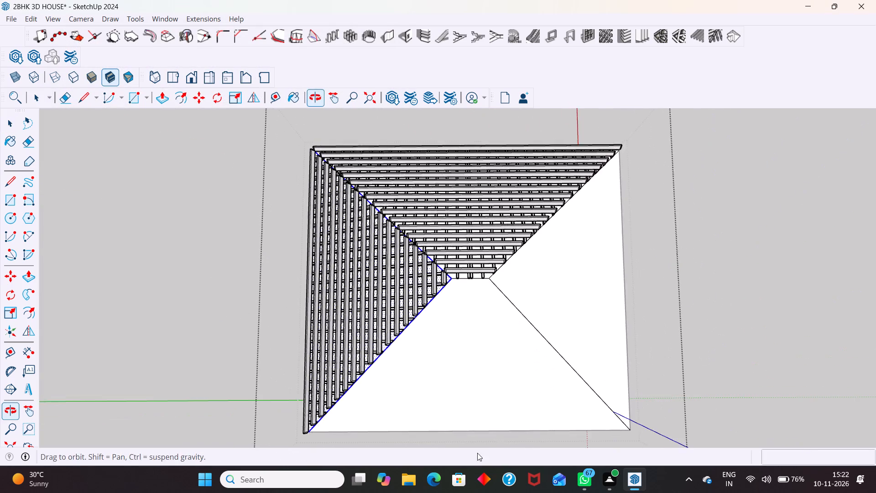
pyautogui.scroll(-4, 433, 253)
pyautogui.click(464, 336)
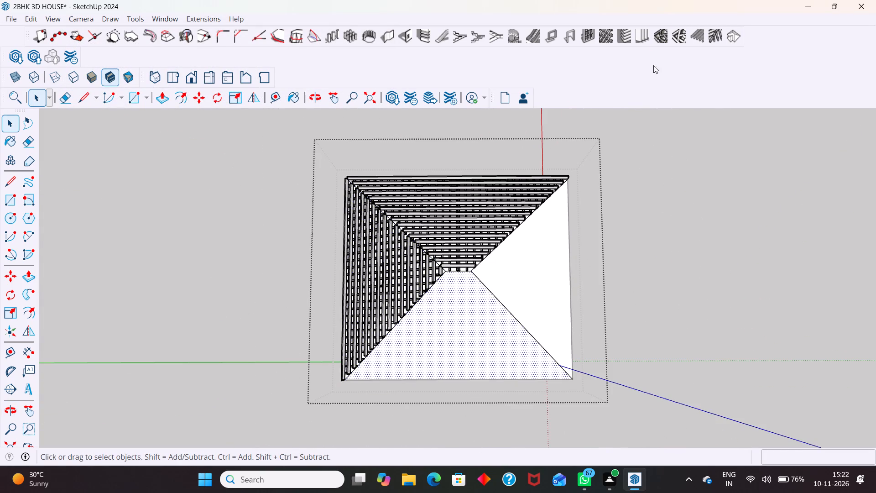
pyautogui.click(712, 27)
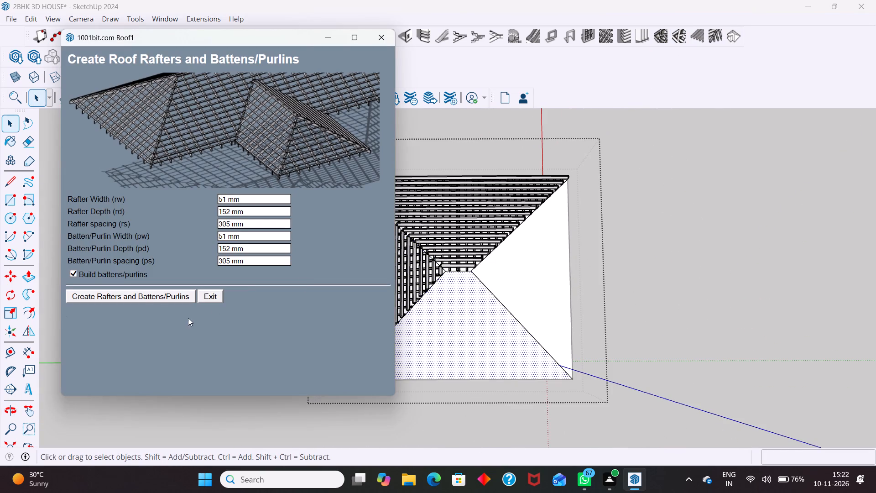
pyautogui.click(144, 295)
# Create 51 x 152 mm rafters and battens/purlins at 305 mm spacing on the last bare slope, above the entrance side.
pyautogui.scroll(-6, 202, 279)
pyautogui.moveTo(447, 339); pyautogui.dragTo(220, 318, button='middle')
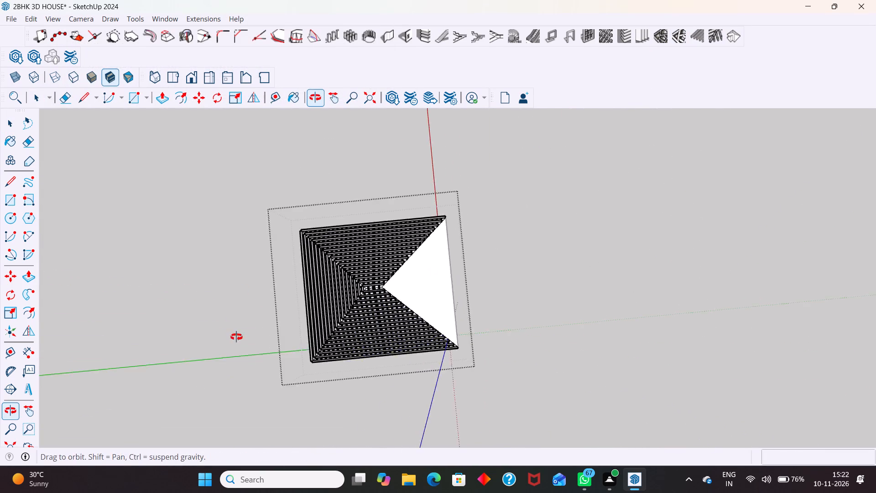
pyautogui.moveTo(220, 318); pyautogui.dragTo(232, 333, button='middle')
pyautogui.scroll(4, 420, 245)
pyautogui.click(425, 303)
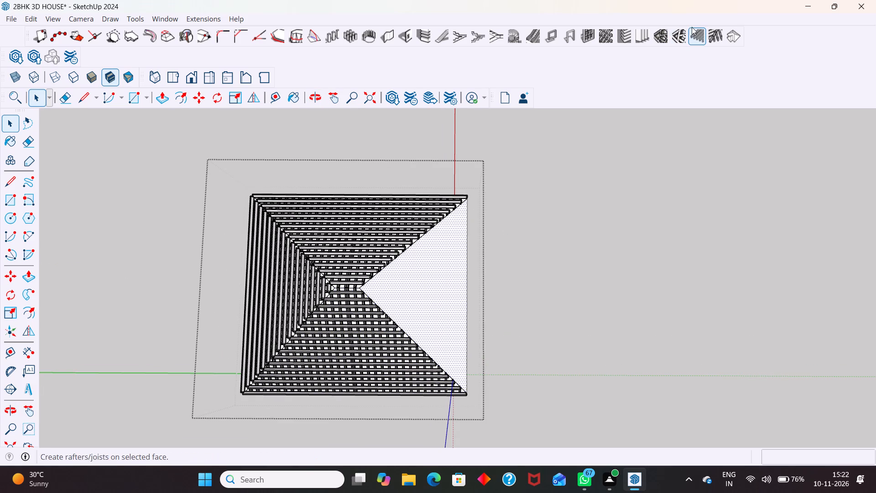
pyautogui.click(719, 31)
pyautogui.click(175, 297)
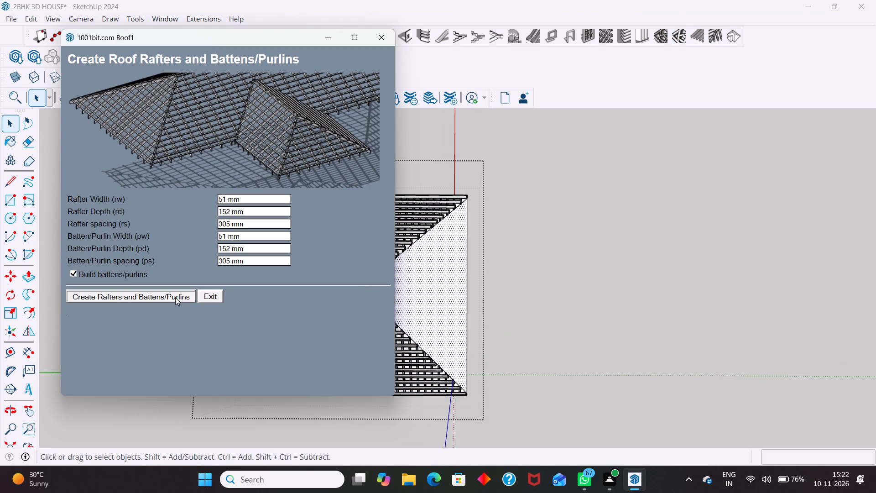
pyautogui.press('space')
# Save the house model with rafters and battens/purlins on all four roof slopes.
pyautogui.scroll(-5, 568, 269)
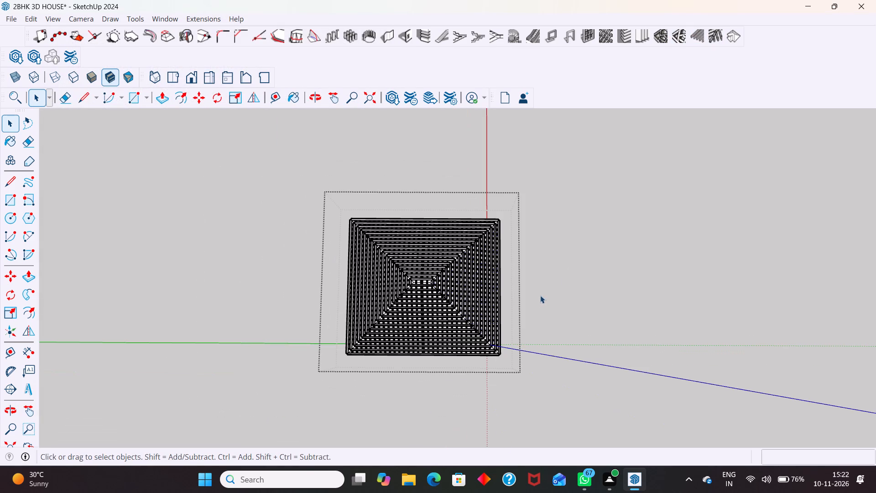
pyautogui.click(540, 297)
pyautogui.moveTo(493, 321); pyautogui.dragTo(546, 178, button='middle')
pyautogui.scroll(-5, 575, 212)
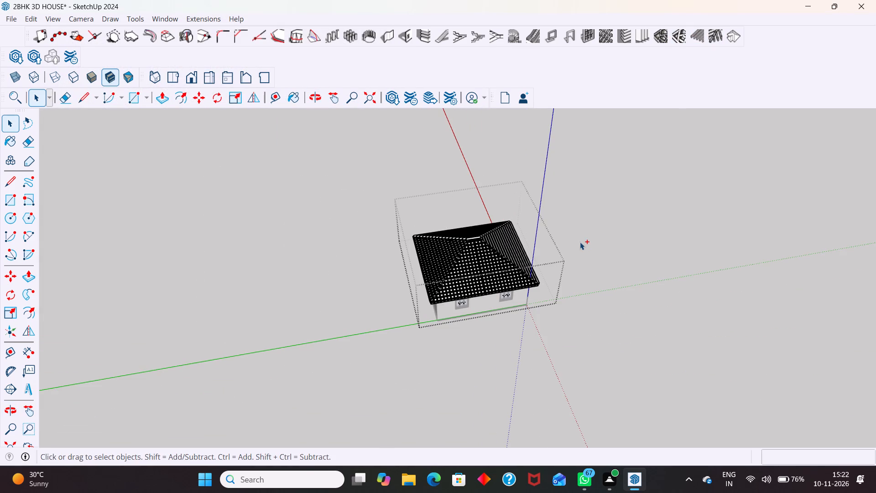
pyautogui.hotkey('ctrl', 's')
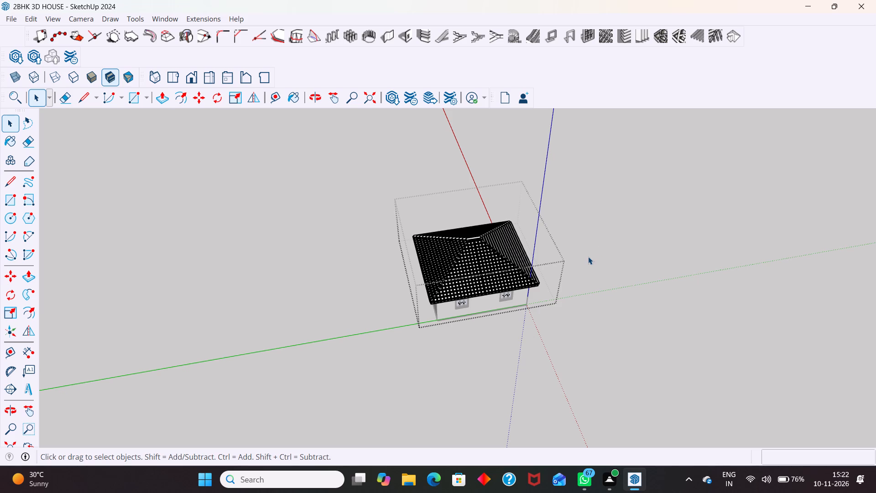
# Close the roof group that is open for editing.
pyautogui.click(596, 258)
pyautogui.doubleClick(522, 336)
# Examine the finished rafters and battens on the hip roof from the window, entrance and ventilator sides.
pyautogui.moveTo(558, 333); pyautogui.dragTo(454, 240, button='middle')
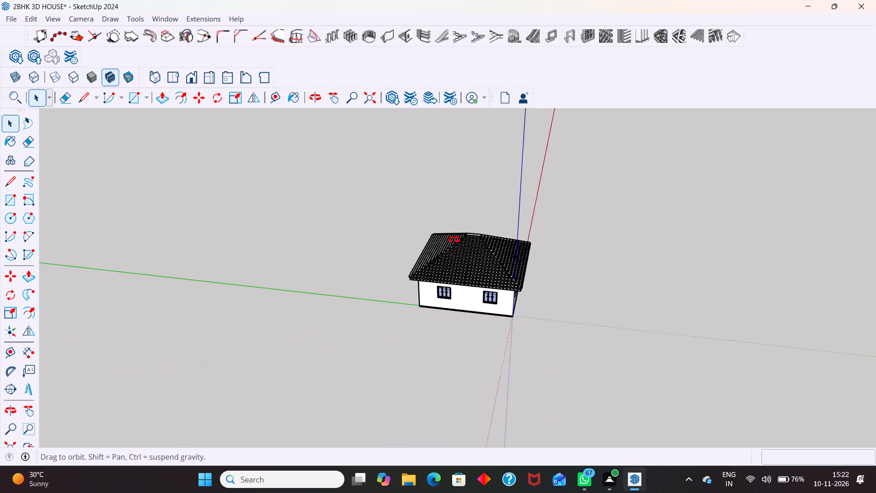
pyautogui.moveTo(454, 240); pyautogui.dragTo(472, 204, button='middle')
pyautogui.scroll(3, 480, 194)
pyautogui.moveTo(578, 317); pyautogui.dragTo(244, 320, button='middle')
pyautogui.scroll(6, 239, 290)
pyautogui.scroll(4, 640, 300)
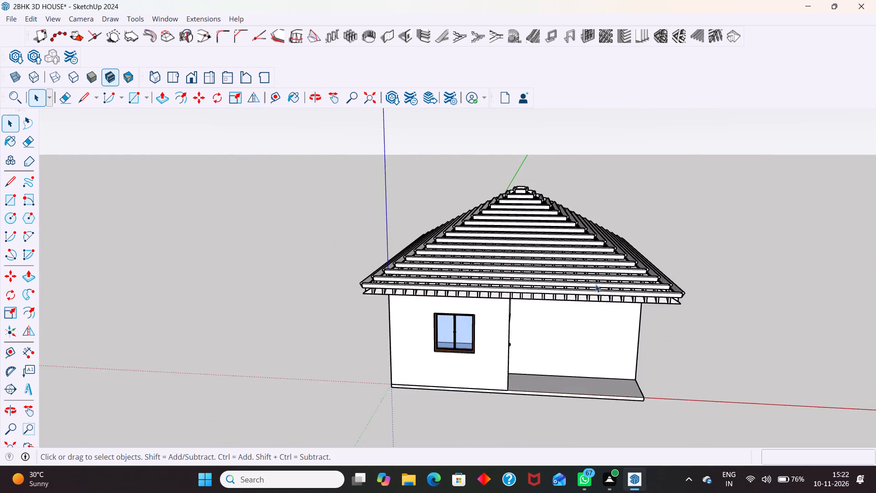
pyautogui.scroll(6, 595, 284)
pyautogui.scroll(4, 543, 279)
pyautogui.scroll(-6, 429, 247)
pyautogui.moveTo(573, 300); pyautogui.dragTo(374, 366, button='middle')
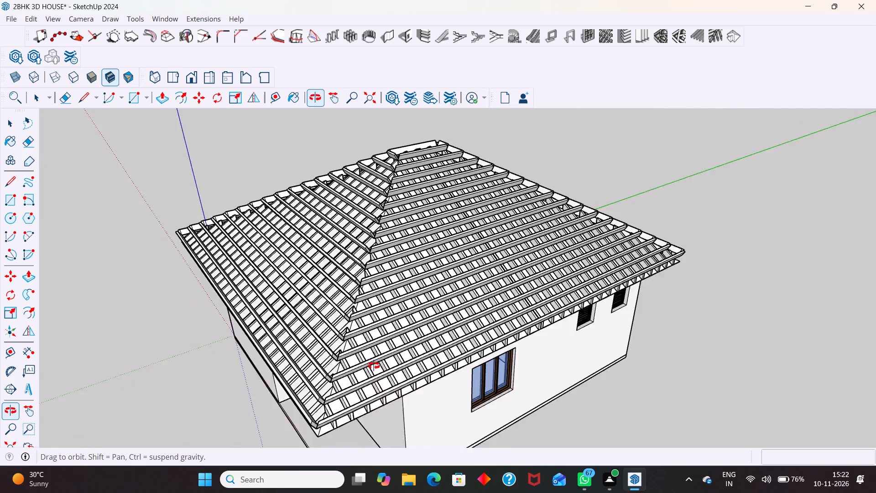
pyautogui.moveTo(374, 366); pyautogui.dragTo(358, 360, button='middle')
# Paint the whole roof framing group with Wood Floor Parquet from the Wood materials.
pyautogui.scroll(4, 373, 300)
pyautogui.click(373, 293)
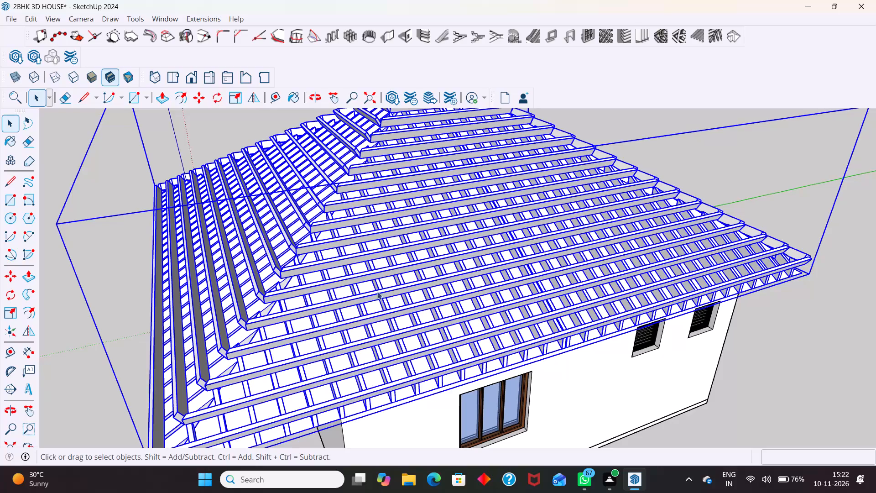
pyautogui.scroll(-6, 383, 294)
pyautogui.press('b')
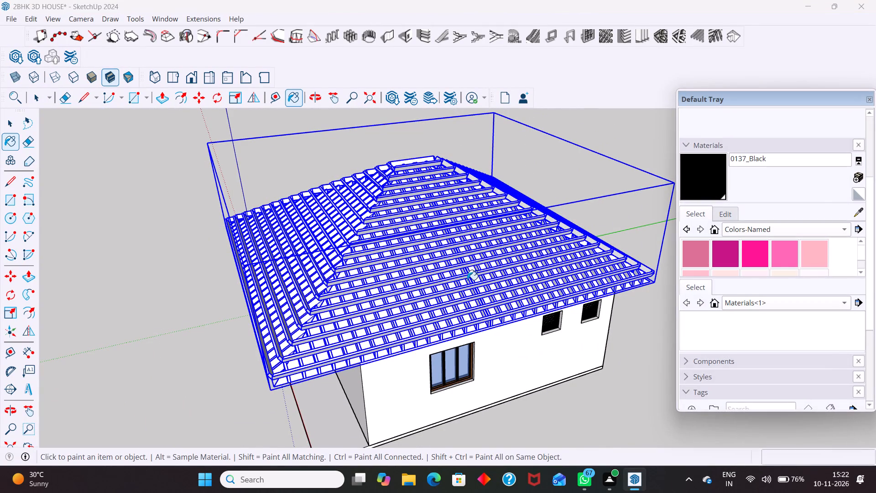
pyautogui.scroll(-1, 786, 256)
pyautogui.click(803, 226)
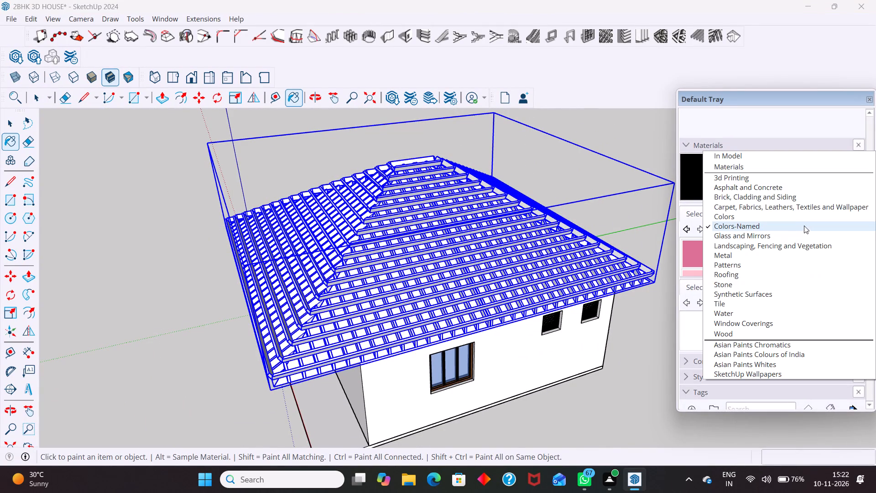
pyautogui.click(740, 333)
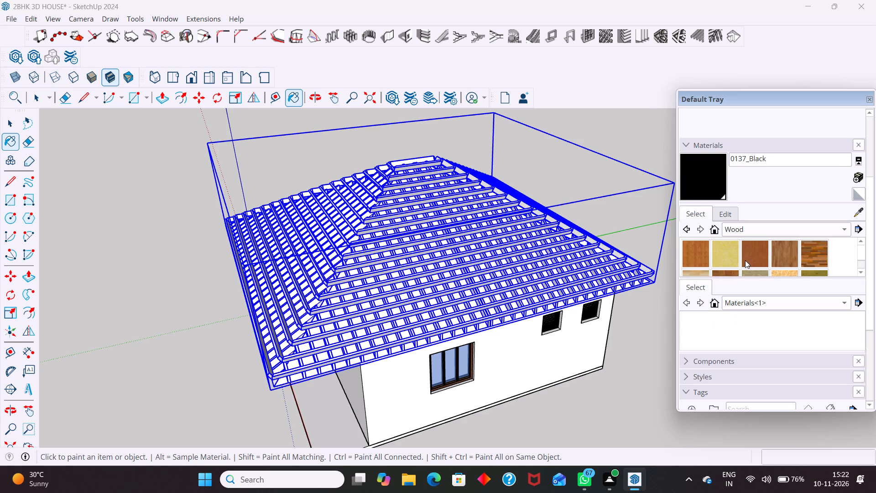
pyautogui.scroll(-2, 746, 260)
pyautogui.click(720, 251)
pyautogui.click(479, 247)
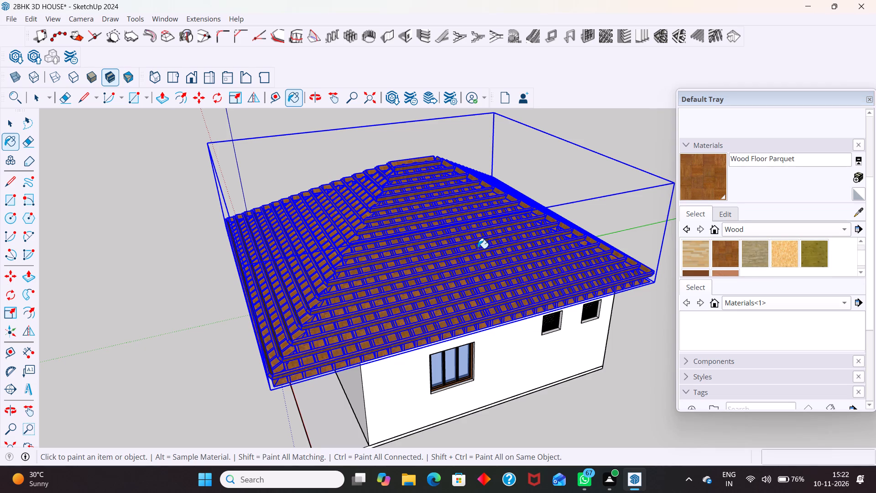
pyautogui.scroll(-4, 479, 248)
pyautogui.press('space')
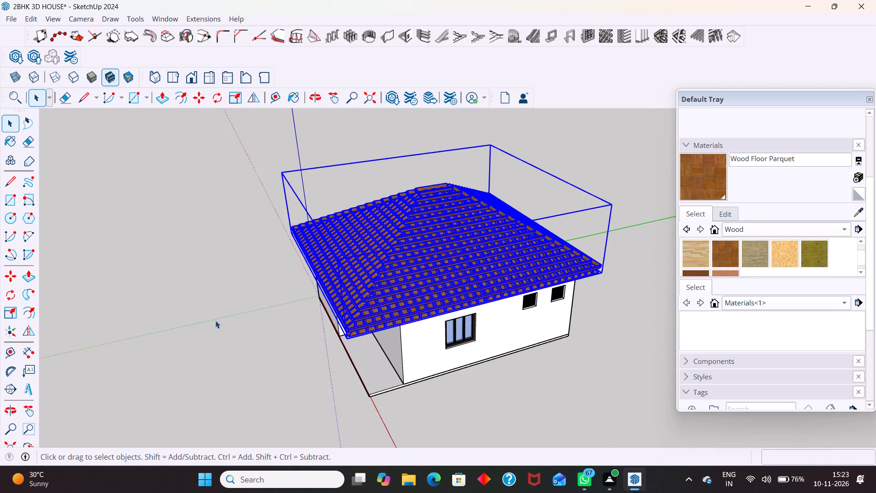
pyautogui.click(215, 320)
# Inspect the parquet-painted roof framing and its eaves around the entrance corner and the ventilator side.
pyautogui.moveTo(499, 294); pyautogui.dragTo(532, 255, button='middle')
pyautogui.moveTo(453, 279); pyautogui.dragTo(495, 255, button='middle')
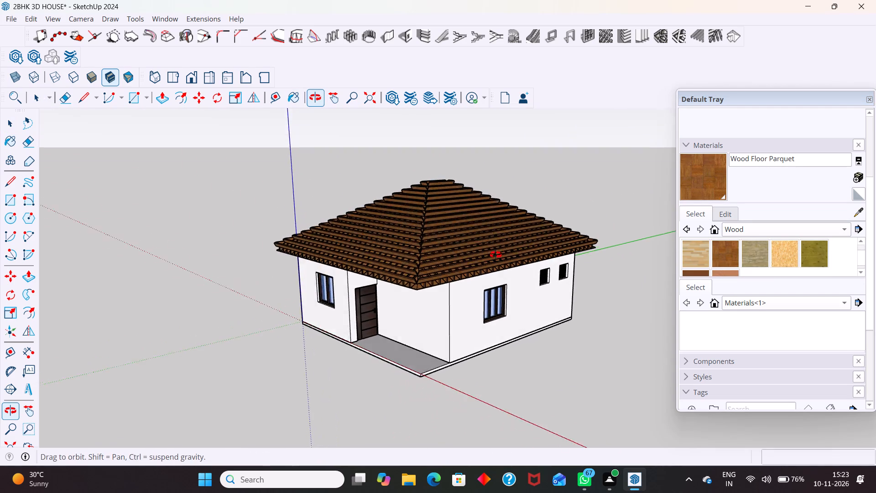
pyautogui.moveTo(495, 255); pyautogui.dragTo(504, 236, button='middle')
pyautogui.moveTo(518, 254); pyautogui.dragTo(355, 324, button='middle')
pyautogui.scroll(5, 399, 259)
pyautogui.moveTo(429, 303); pyautogui.dragTo(443, 308, button='middle')
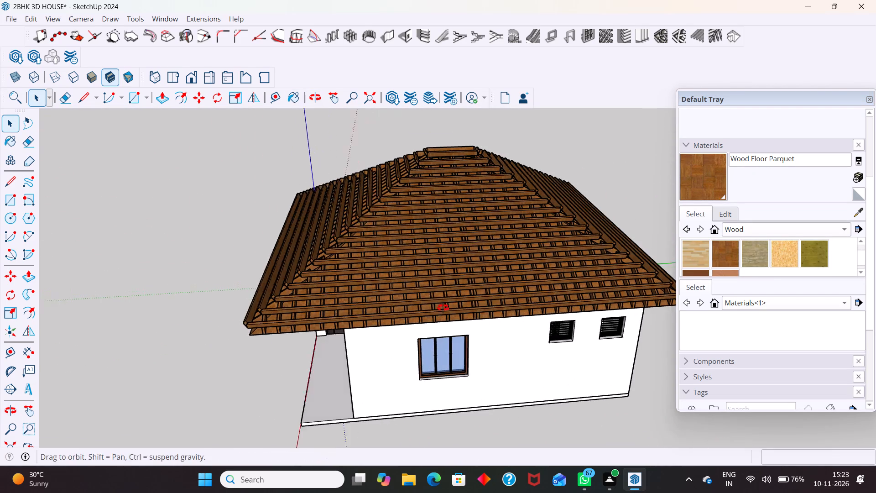
pyautogui.moveTo(443, 308); pyautogui.dragTo(465, 312, button='middle')
pyautogui.scroll(10, 467, 283)
pyautogui.scroll(-10, 373, 267)
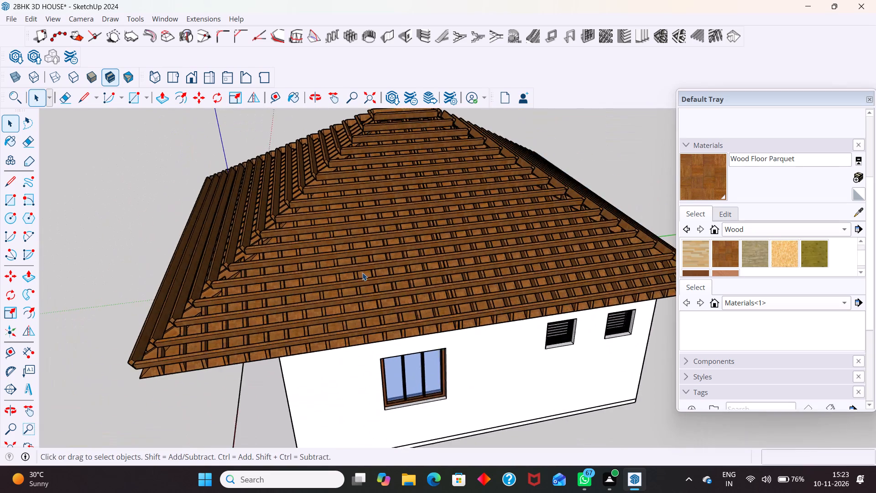
pyautogui.scroll(-6, 362, 273)
pyautogui.moveTo(391, 277); pyautogui.dragTo(484, 233, button='middle')
pyautogui.scroll(10, 285, 273)
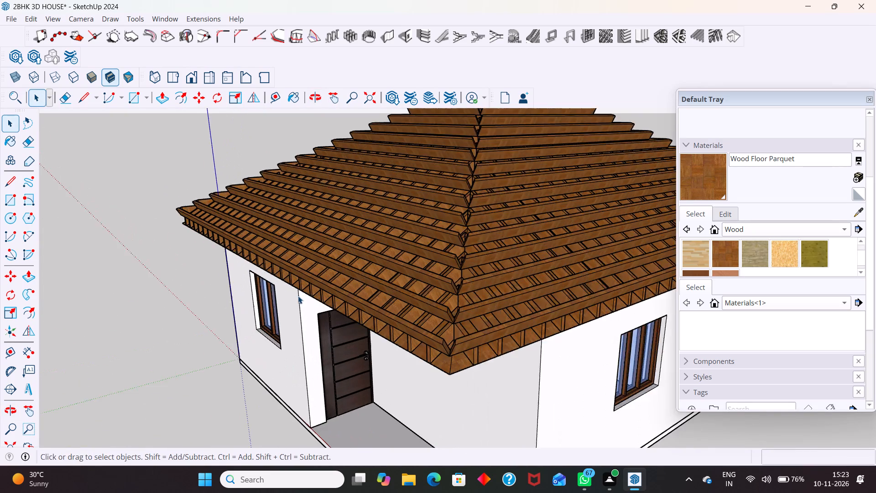
pyautogui.moveTo(339, 308); pyautogui.dragTo(338, 277, button='middle')
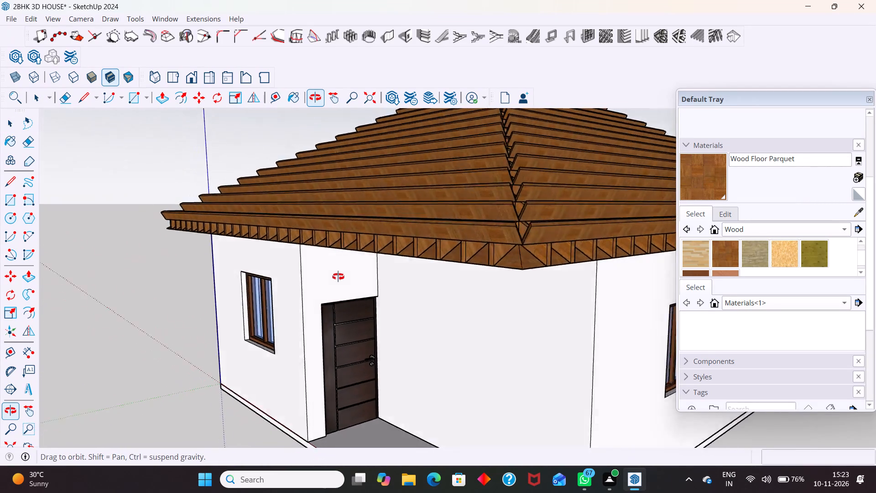
pyautogui.moveTo(338, 277); pyautogui.dragTo(243, 281, button='middle')
pyautogui.scroll(-3, 203, 263)
pyautogui.scroll(-5, 551, 294)
# Repaint the whole roof framing group with Wood Veneer 02 from the Wood materials.
pyautogui.click(548, 243)
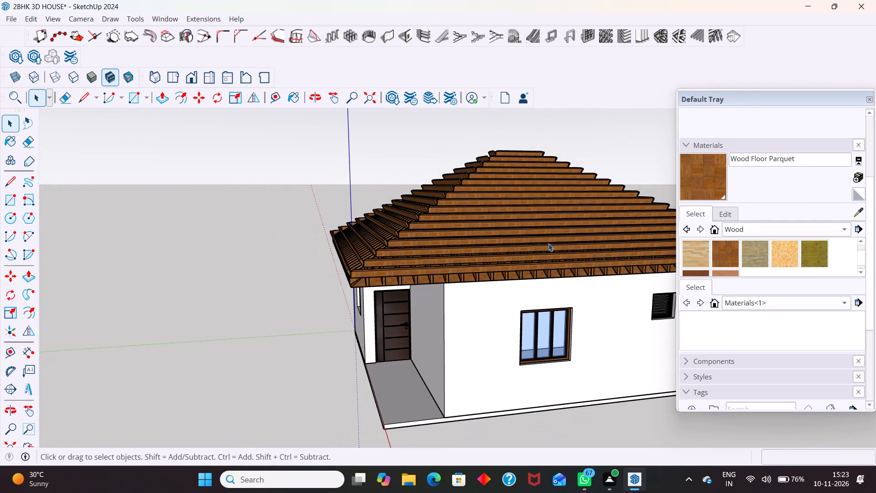
pyautogui.scroll(-3, 776, 256)
pyautogui.click(728, 252)
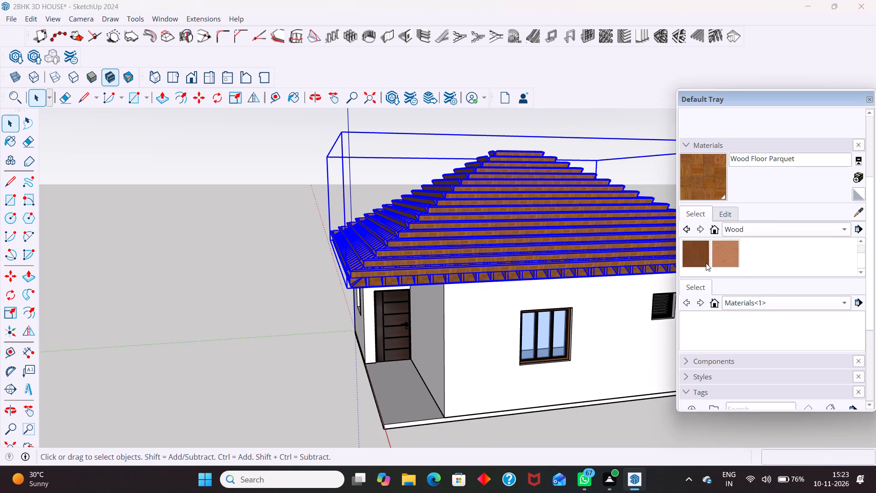
pyautogui.click(512, 257)
pyautogui.press('space')
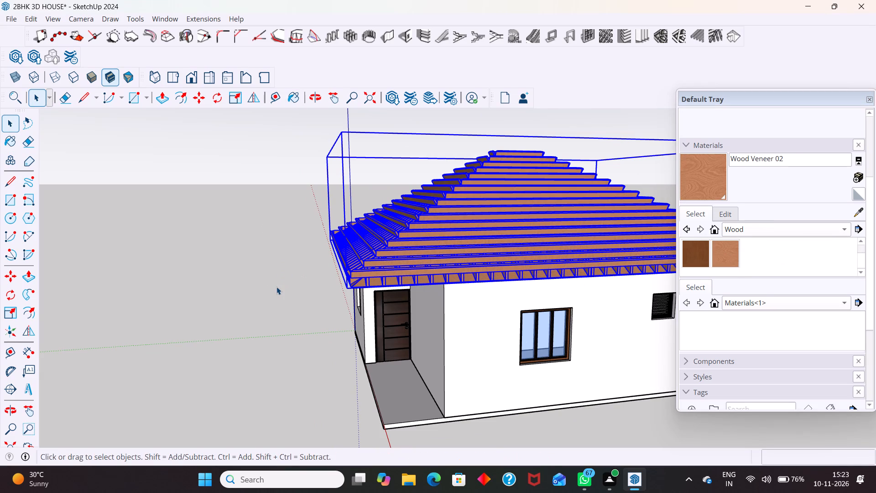
pyautogui.click(276, 287)
# Inspect the veneer-painted roof from above and at eye level around the entrance and ventilator sides.
pyautogui.moveTo(392, 263); pyautogui.dragTo(445, 331, button='middle')
pyautogui.scroll(-5, 463, 304)
pyautogui.moveTo(531, 321); pyautogui.dragTo(513, 325, button='middle')
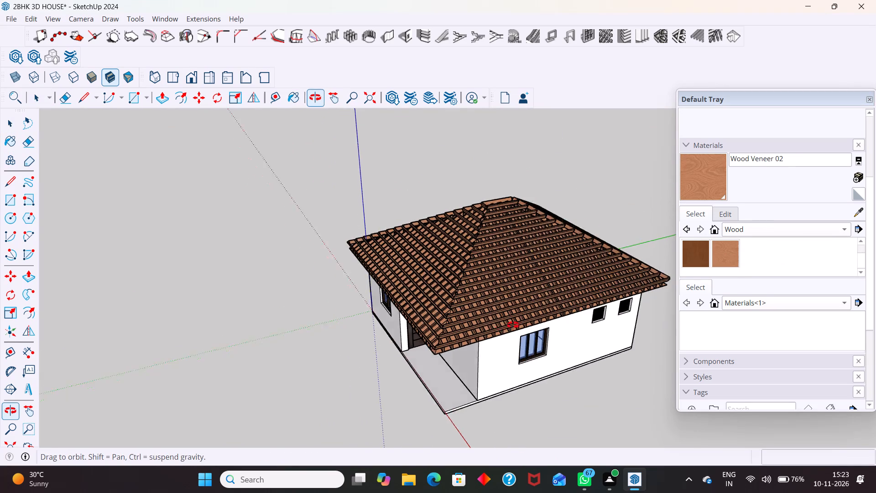
pyautogui.moveTo(513, 325); pyautogui.dragTo(460, 337, button='middle')
pyautogui.scroll(3, 448, 242)
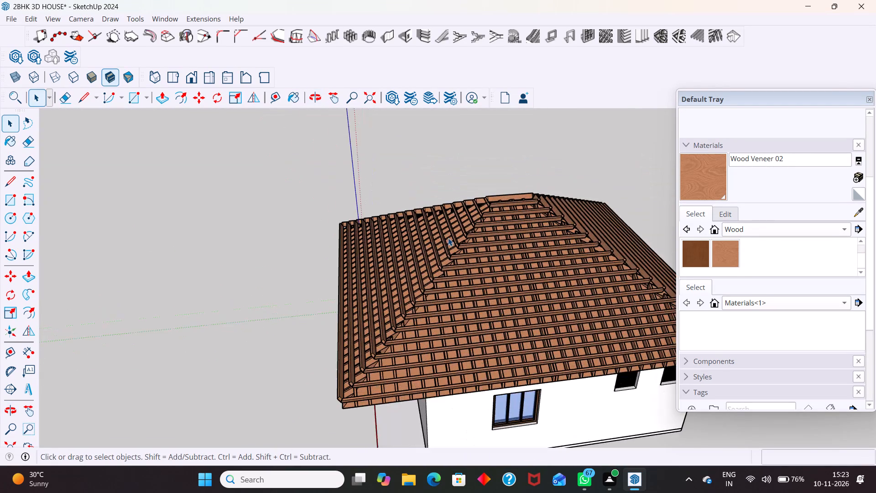
pyautogui.scroll(-4, 345, 207)
pyautogui.moveTo(426, 308); pyautogui.dragTo(464, 263, button='middle')
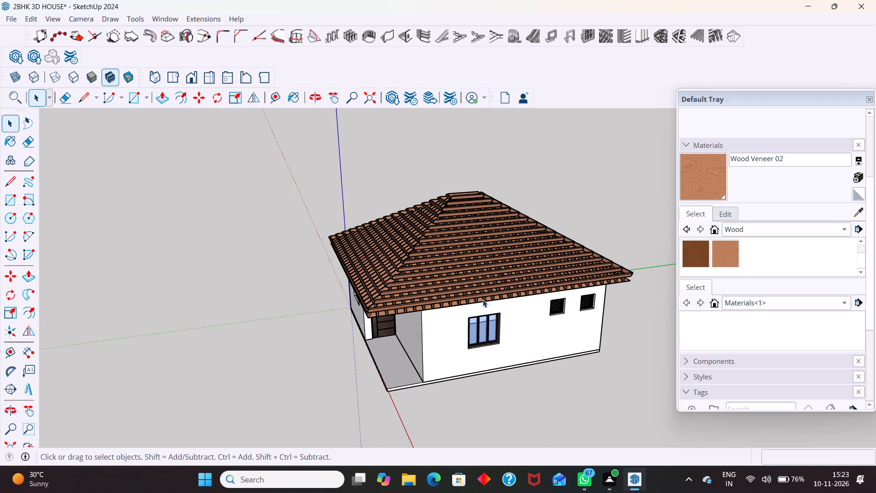
pyautogui.moveTo(489, 297); pyautogui.dragTo(530, 257, button='middle')
pyautogui.scroll(3, 439, 340)
pyautogui.moveTo(452, 336); pyautogui.dragTo(461, 328, button='middle')
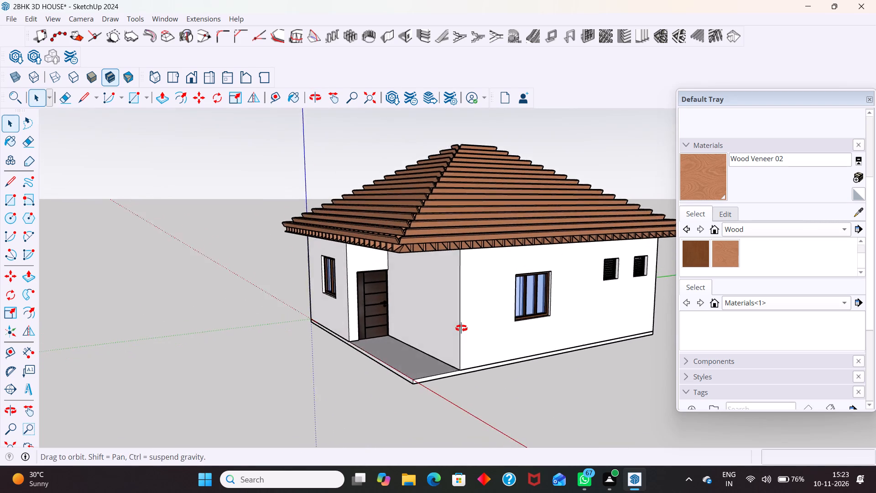
pyautogui.moveTo(461, 328); pyautogui.dragTo(369, 337, button='middle')
pyautogui.moveTo(469, 331); pyautogui.dragTo(481, 341, button='middle')
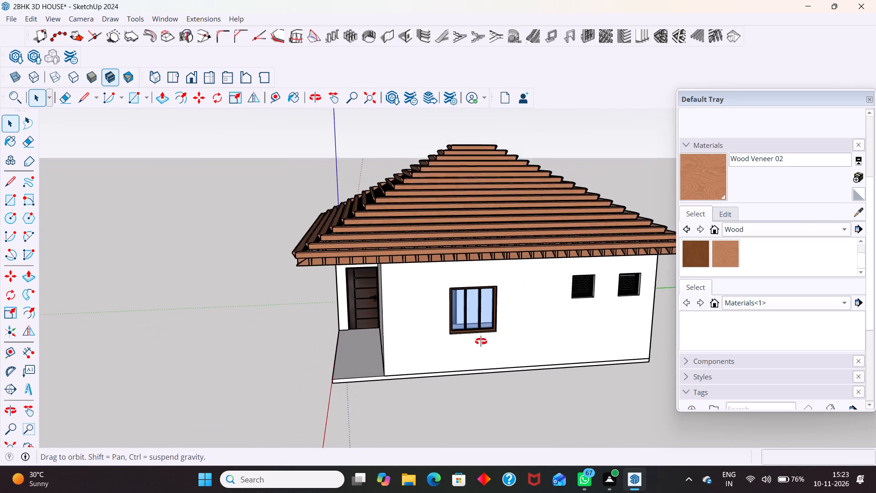
pyautogui.moveTo(481, 341); pyautogui.dragTo(488, 345, button='middle')
pyautogui.scroll(-5, 391, 200)
pyautogui.moveTo(419, 297); pyautogui.dragTo(454, 308, button='middle')
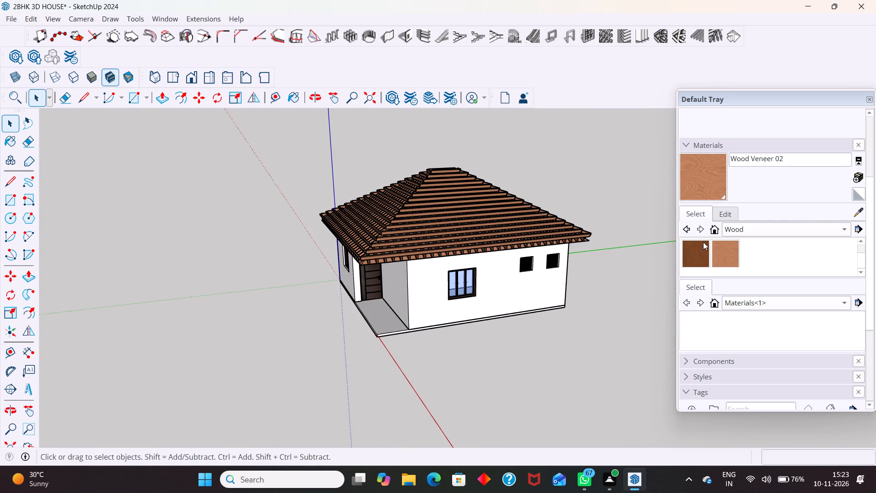
# Select the exterior wall face on the ventilator side and choose the Asian Paints Chromatics material collection for it.
pyautogui.scroll(2, 737, 252)
pyautogui.scroll(2, 799, 253)
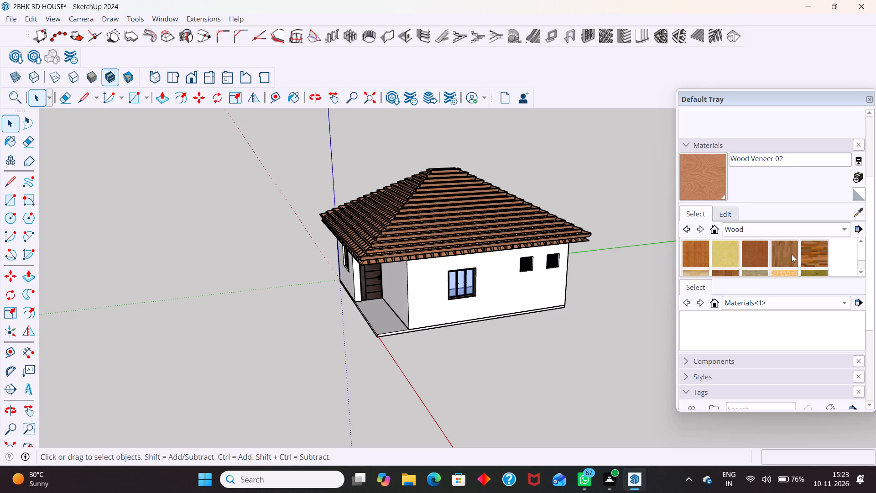
pyautogui.click(429, 301)
pyautogui.scroll(3, 431, 299)
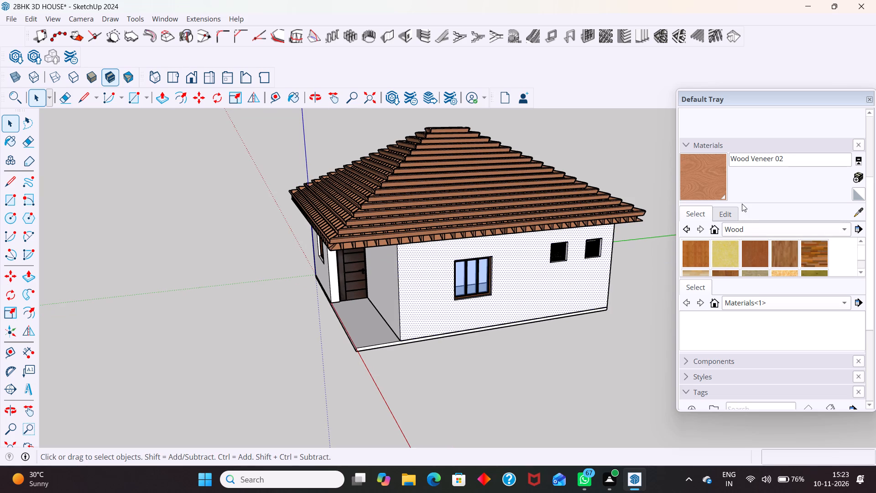
pyautogui.click(753, 231)
pyautogui.click(746, 241)
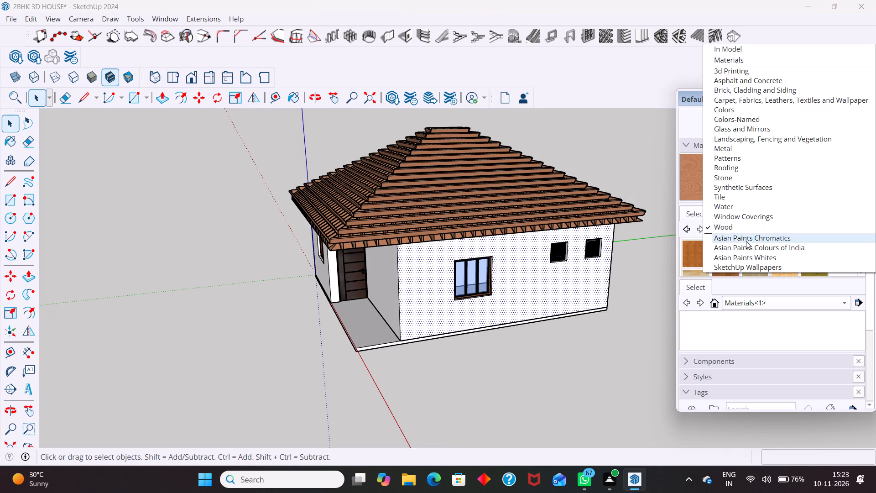
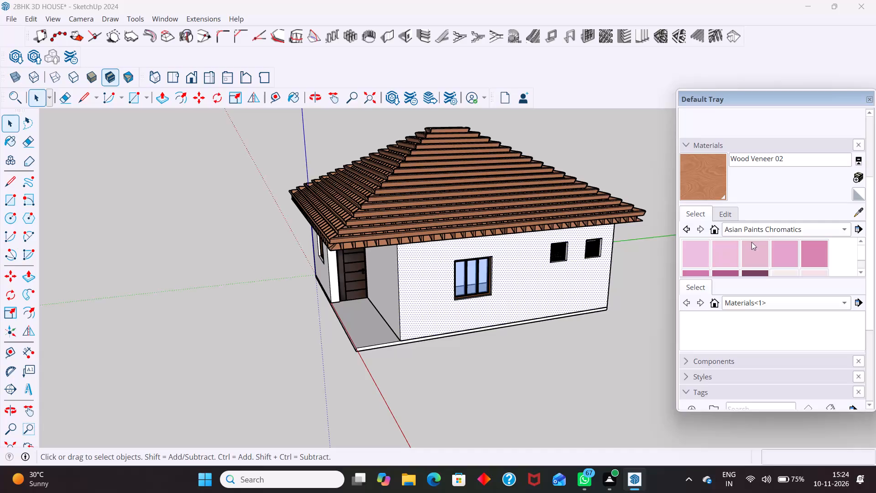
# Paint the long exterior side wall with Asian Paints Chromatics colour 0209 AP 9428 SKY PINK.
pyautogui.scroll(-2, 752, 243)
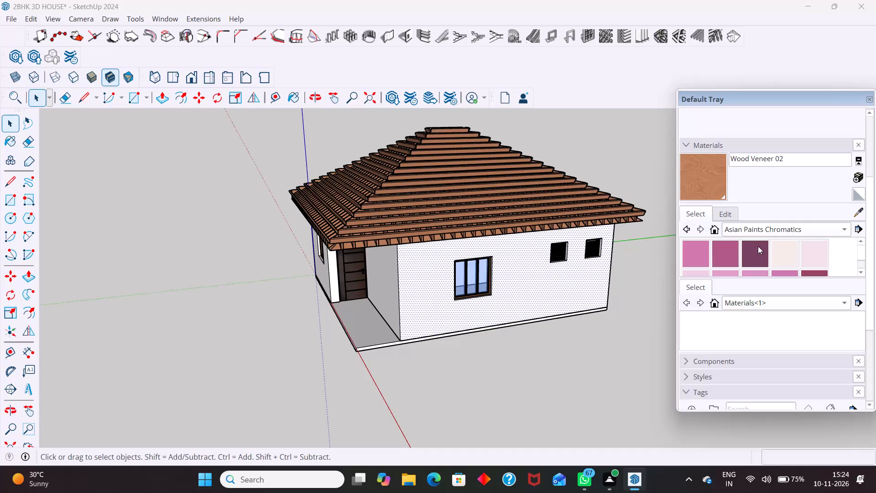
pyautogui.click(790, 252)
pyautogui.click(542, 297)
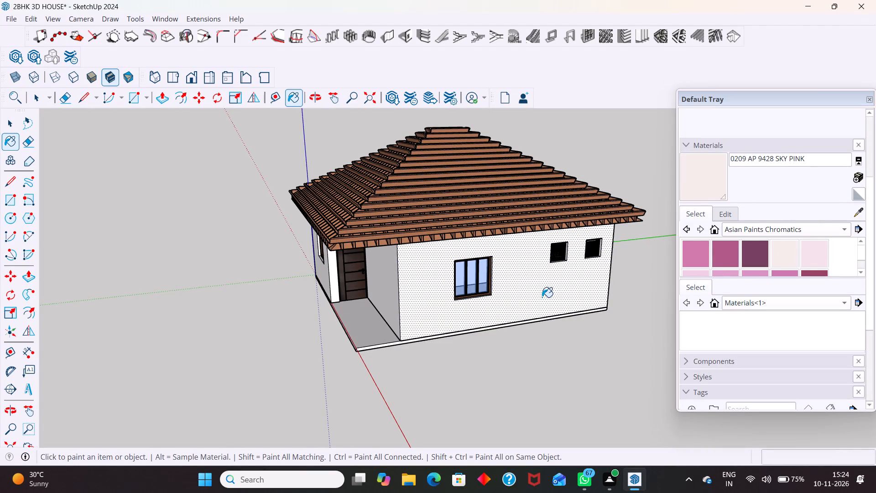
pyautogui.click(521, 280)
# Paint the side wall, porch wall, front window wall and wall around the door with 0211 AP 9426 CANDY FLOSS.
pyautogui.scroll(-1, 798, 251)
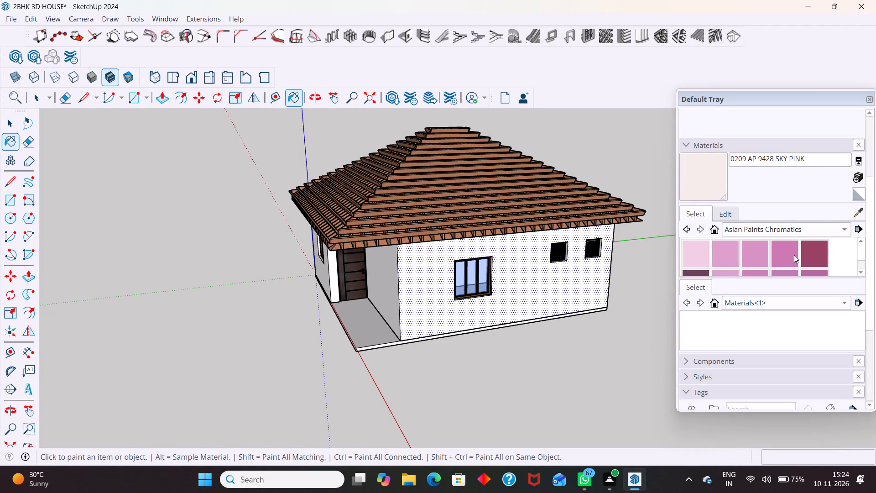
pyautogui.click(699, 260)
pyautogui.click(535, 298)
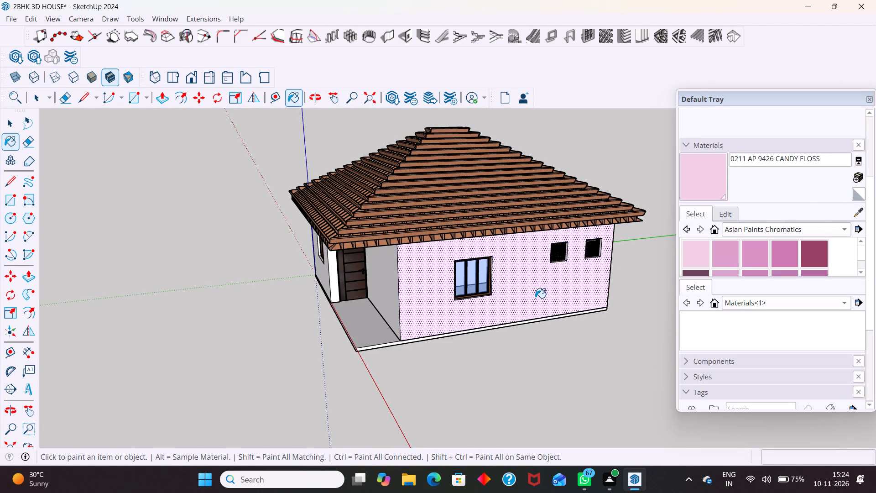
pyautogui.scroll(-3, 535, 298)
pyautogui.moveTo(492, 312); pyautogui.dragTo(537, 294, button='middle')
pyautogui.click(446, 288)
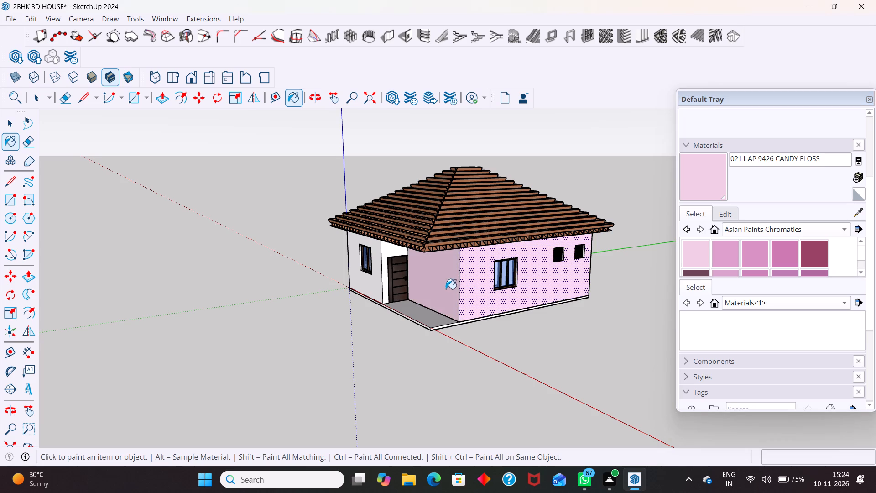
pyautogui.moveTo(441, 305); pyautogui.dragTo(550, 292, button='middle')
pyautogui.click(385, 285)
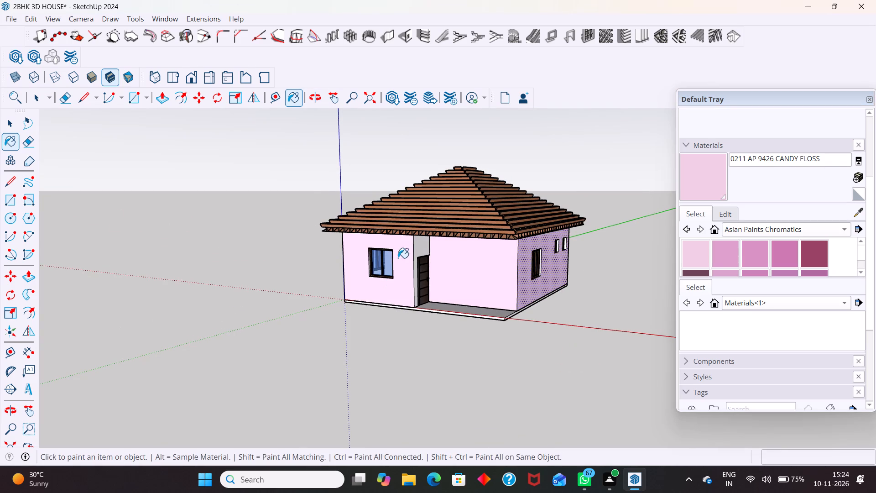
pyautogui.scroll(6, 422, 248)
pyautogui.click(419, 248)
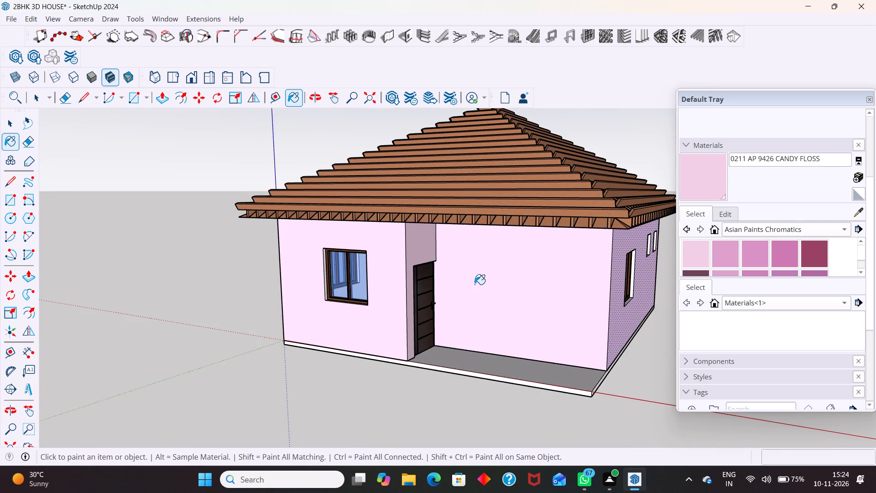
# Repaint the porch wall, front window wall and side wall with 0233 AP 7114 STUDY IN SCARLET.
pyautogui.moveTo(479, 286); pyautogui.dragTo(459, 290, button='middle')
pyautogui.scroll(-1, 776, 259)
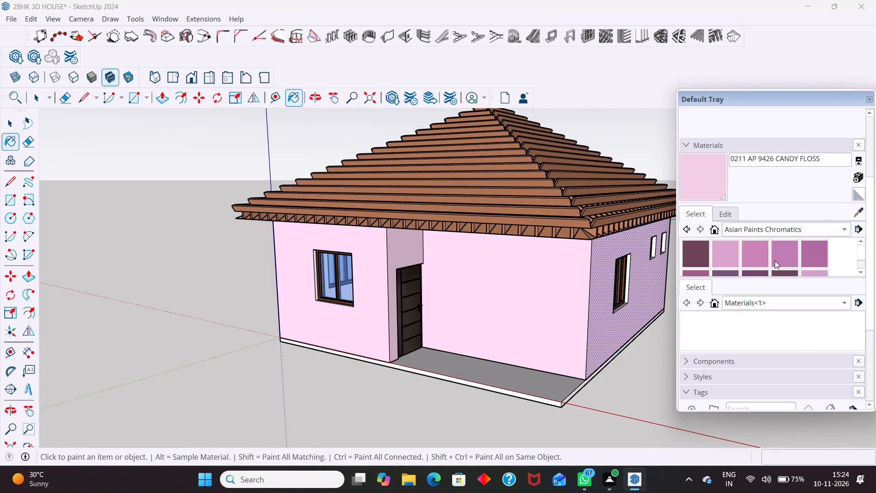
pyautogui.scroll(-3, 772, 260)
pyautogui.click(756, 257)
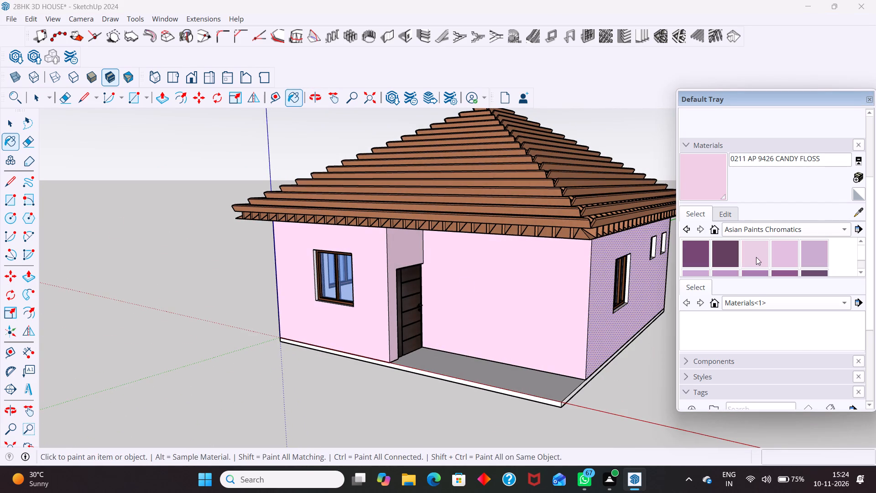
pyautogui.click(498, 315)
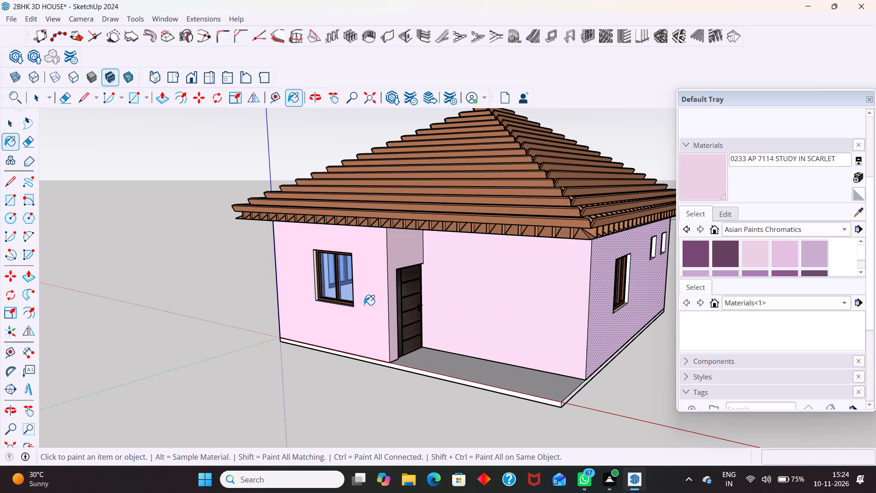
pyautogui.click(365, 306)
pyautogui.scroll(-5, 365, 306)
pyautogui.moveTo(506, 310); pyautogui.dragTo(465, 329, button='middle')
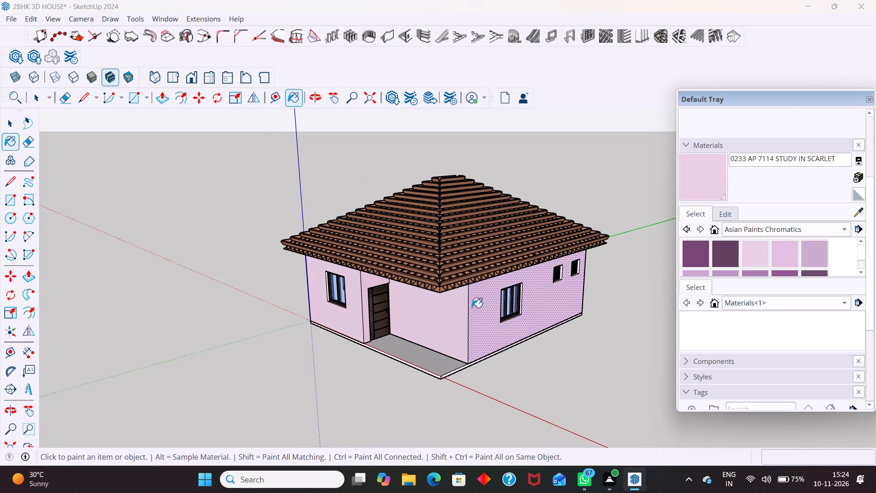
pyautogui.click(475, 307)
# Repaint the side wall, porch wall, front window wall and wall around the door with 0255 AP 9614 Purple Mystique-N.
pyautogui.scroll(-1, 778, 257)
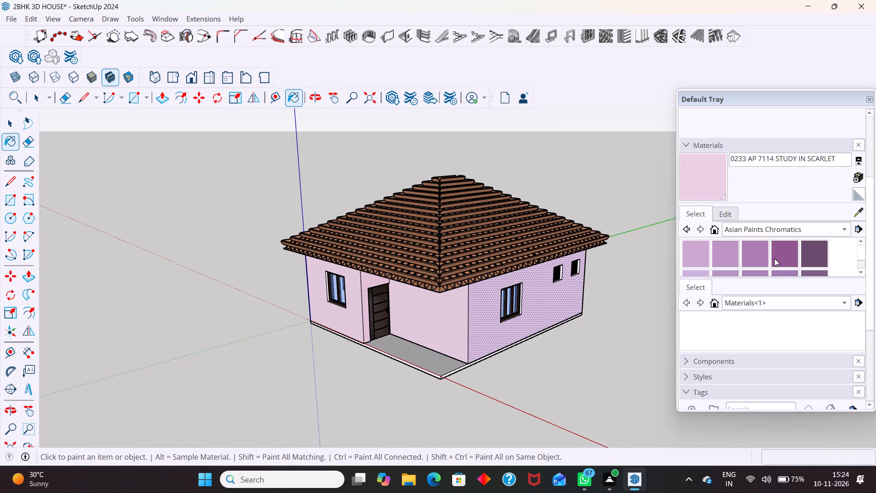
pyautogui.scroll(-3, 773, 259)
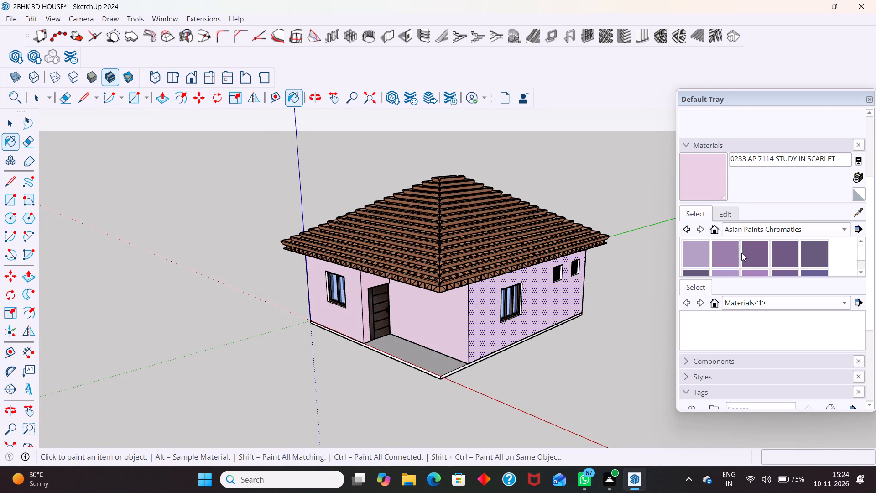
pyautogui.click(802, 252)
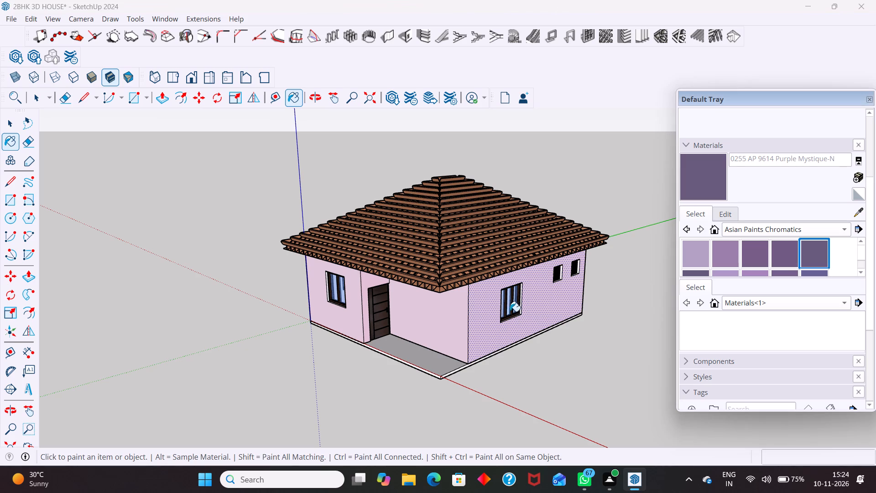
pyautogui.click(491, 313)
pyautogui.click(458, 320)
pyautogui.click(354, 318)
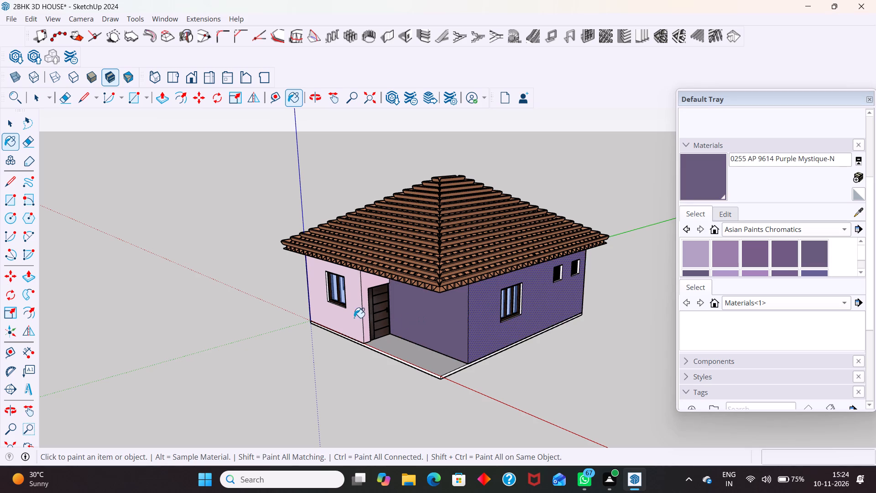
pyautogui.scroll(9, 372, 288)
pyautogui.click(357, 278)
# Repaint the exterior walls, including the side wall and front window wall, with 0256 AP 9615 Thangjing-N.
pyautogui.scroll(-6, 350, 283)
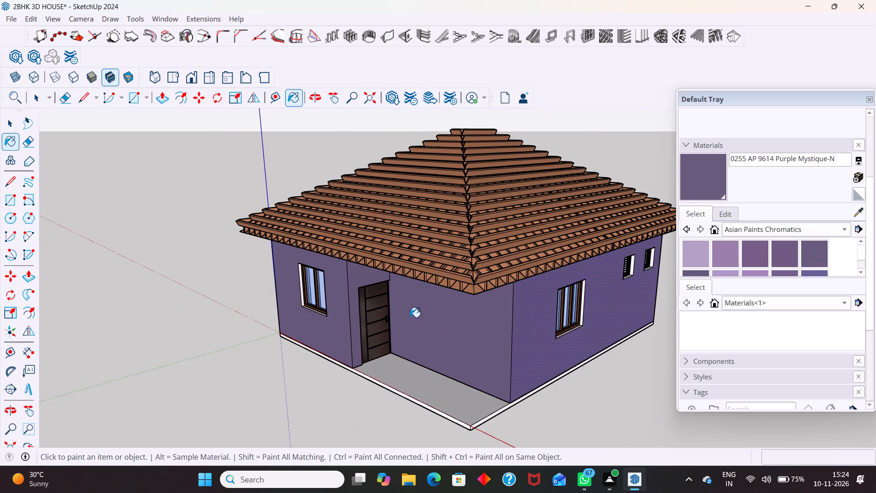
pyautogui.scroll(-1, 729, 257)
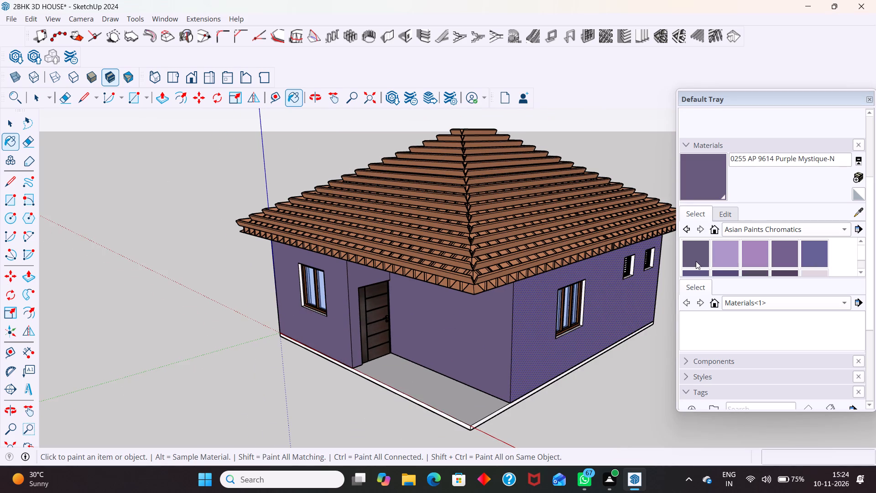
pyautogui.click(696, 261)
pyautogui.click(511, 303)
pyautogui.click(530, 304)
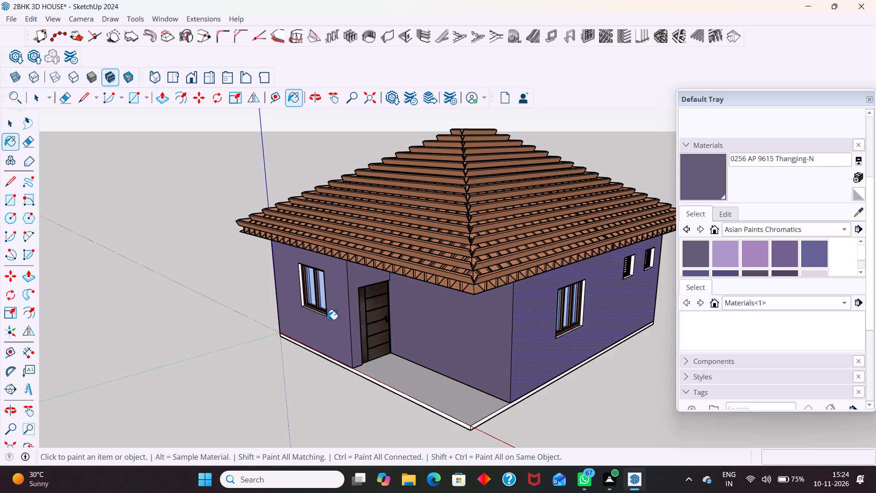
pyautogui.click(328, 320)
pyautogui.scroll(7, 357, 288)
pyautogui.click(353, 288)
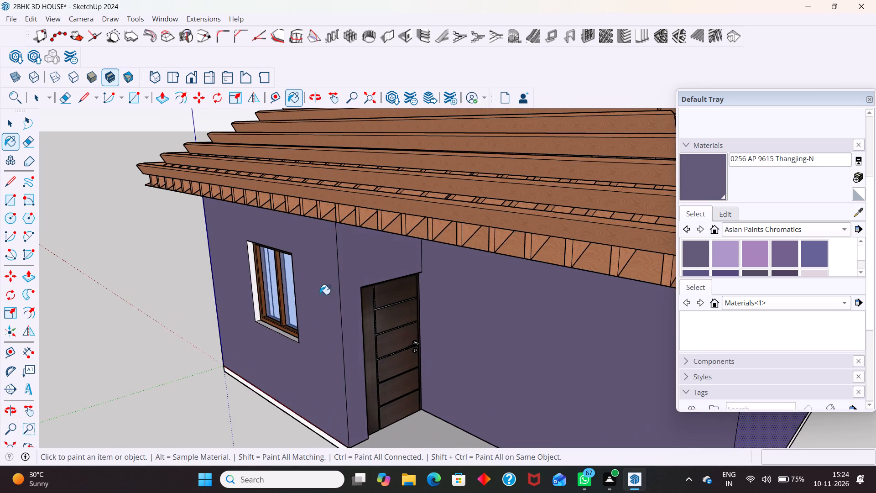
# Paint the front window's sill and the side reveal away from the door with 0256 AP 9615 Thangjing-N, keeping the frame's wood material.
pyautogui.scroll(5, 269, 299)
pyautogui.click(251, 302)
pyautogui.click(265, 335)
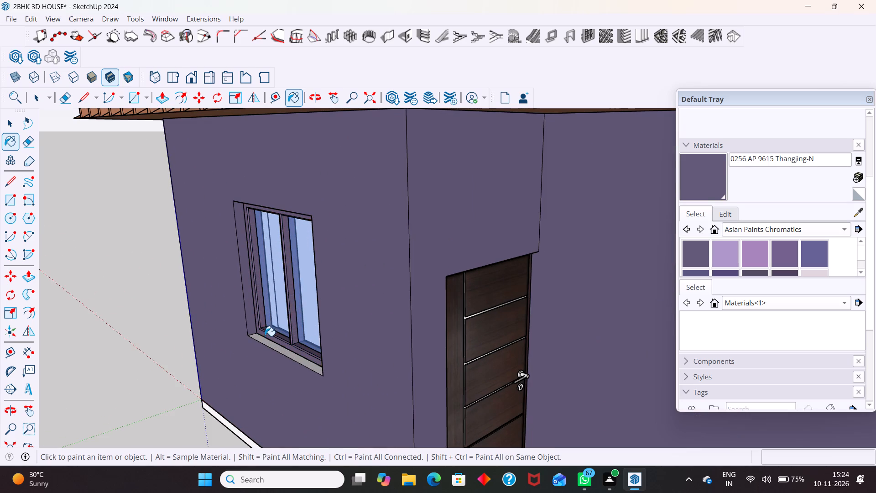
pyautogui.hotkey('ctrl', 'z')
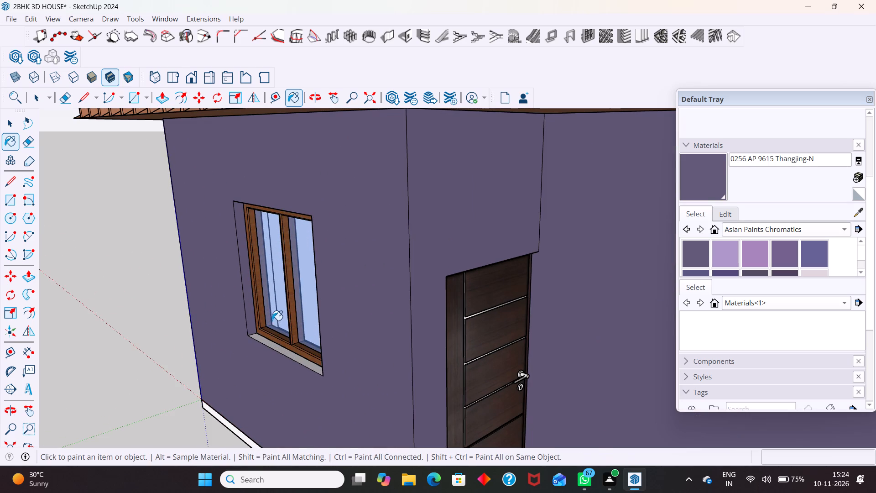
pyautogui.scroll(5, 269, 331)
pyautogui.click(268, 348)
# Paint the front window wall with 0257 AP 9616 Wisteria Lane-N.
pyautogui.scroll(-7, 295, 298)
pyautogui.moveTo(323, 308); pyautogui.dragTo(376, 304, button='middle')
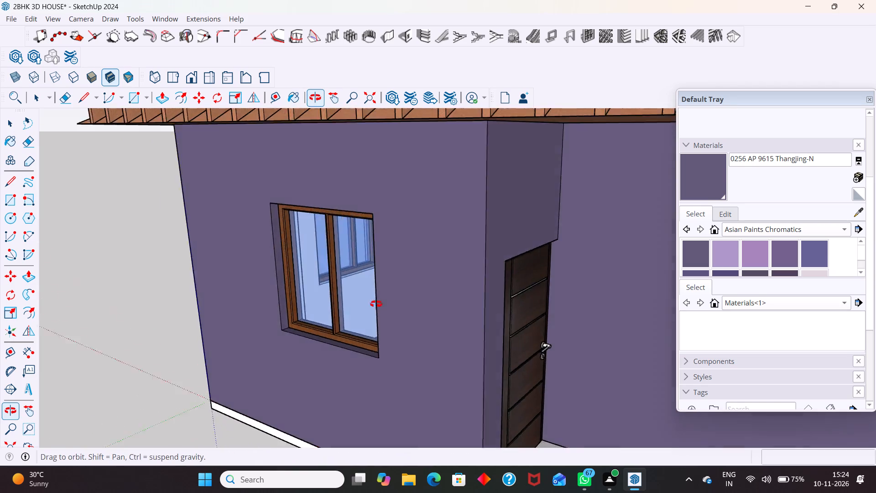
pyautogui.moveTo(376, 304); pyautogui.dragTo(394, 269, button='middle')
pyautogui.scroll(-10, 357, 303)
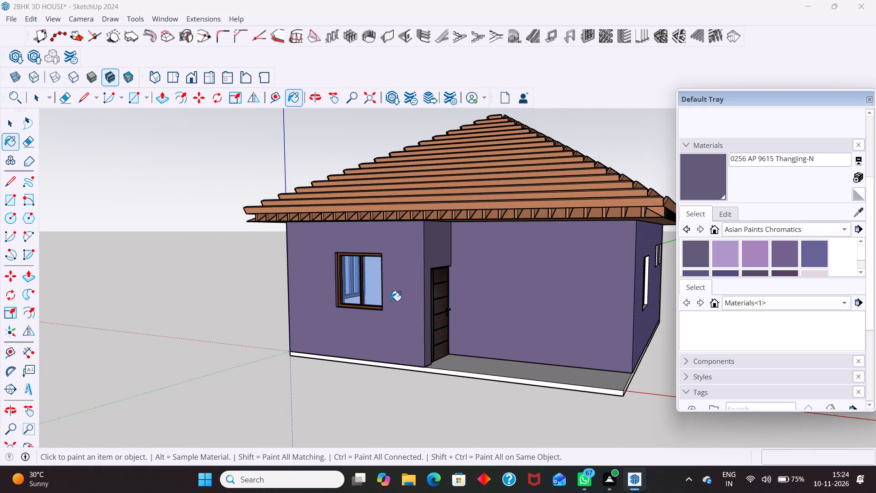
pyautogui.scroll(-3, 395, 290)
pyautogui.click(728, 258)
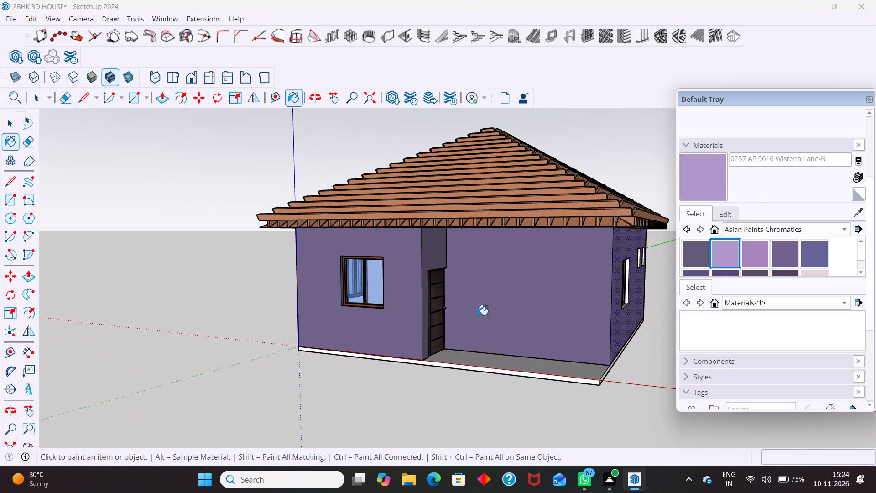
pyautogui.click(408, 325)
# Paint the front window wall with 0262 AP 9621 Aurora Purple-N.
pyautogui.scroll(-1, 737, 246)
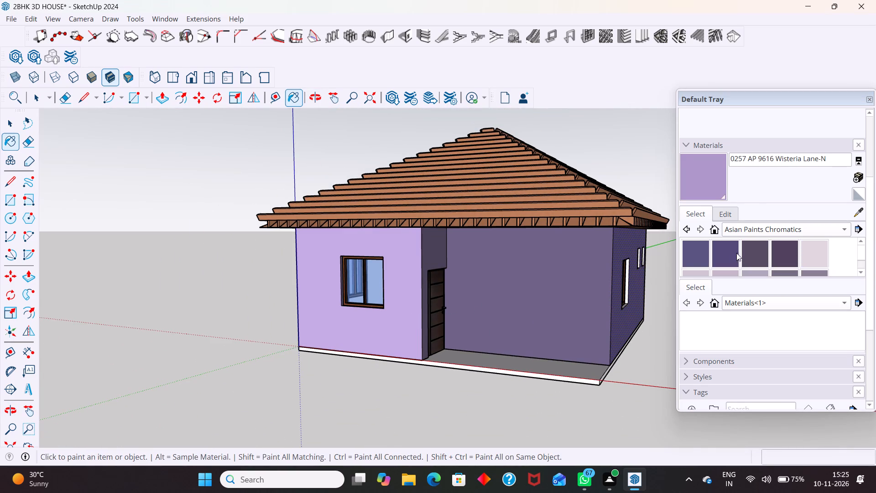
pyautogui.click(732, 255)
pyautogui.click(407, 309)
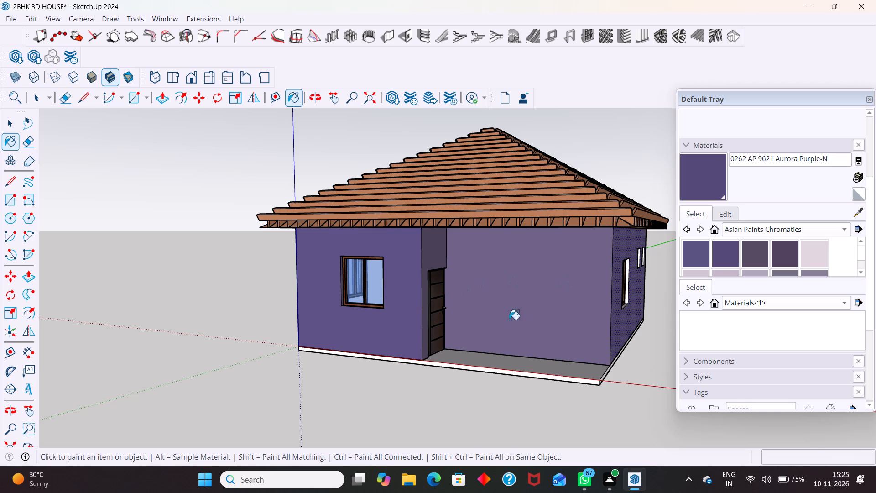
# Paint the front window wall with 0268 AP 7144 ITALIAN IRIS.
pyautogui.scroll(-1, 759, 243)
pyautogui.click(756, 252)
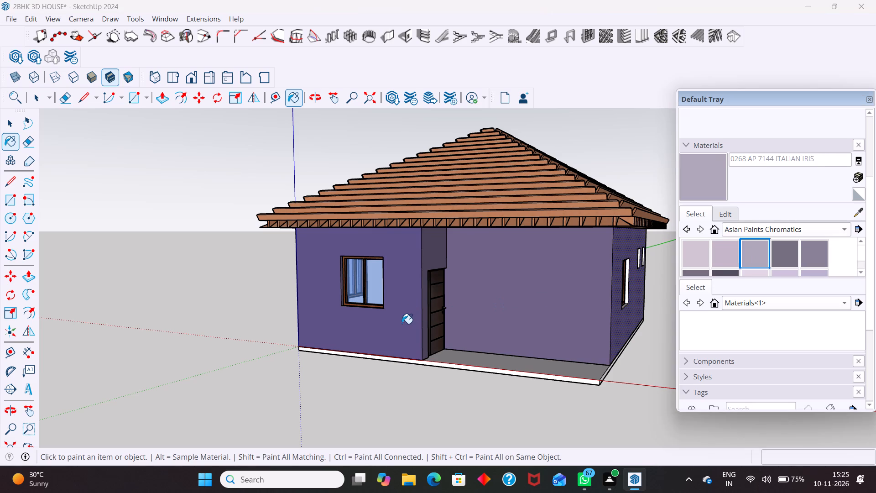
pyautogui.click(399, 325)
# Paint the front window's sill and the side reveal away from the door with 0268 AP 7144 ITALIAN IRIS.
pyautogui.scroll(9, 383, 284)
pyautogui.scroll(5, 305, 336)
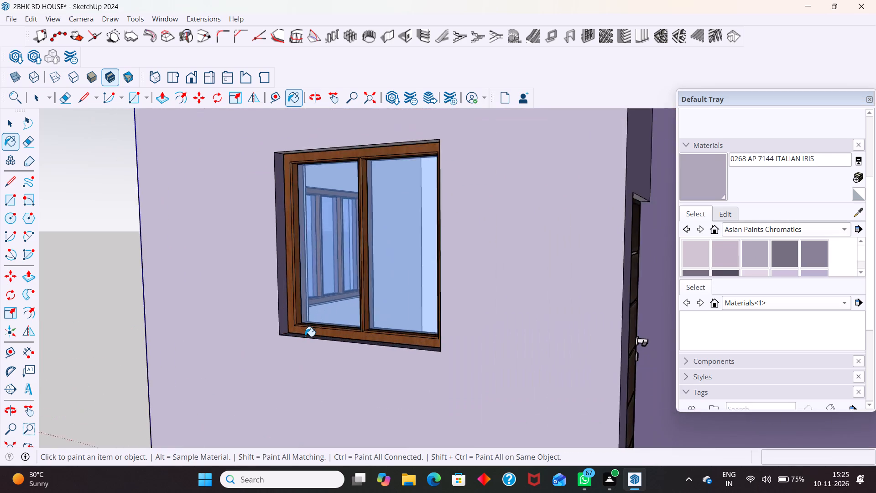
pyautogui.scroll(2, 305, 336)
pyautogui.click(304, 336)
pyautogui.moveTo(307, 338); pyautogui.dragTo(328, 420, button='middle')
pyautogui.scroll(5, 328, 420)
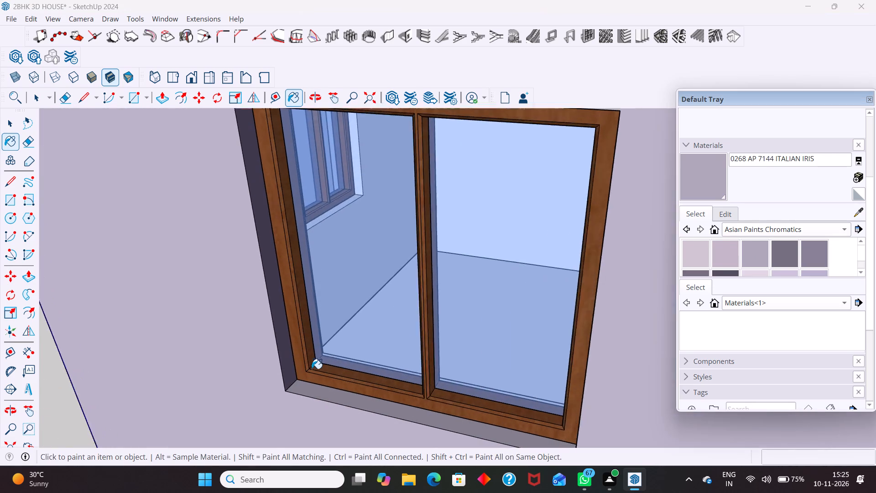
pyautogui.scroll(1, 312, 369)
pyautogui.click(270, 360)
# Paint the front window's door-side reveal and top reveal with 0268 AP 7144 ITALIAN IRIS.
pyautogui.scroll(-12, 269, 359)
pyautogui.moveTo(467, 406); pyautogui.dragTo(571, 361, button='middle')
pyautogui.scroll(1, 484, 407)
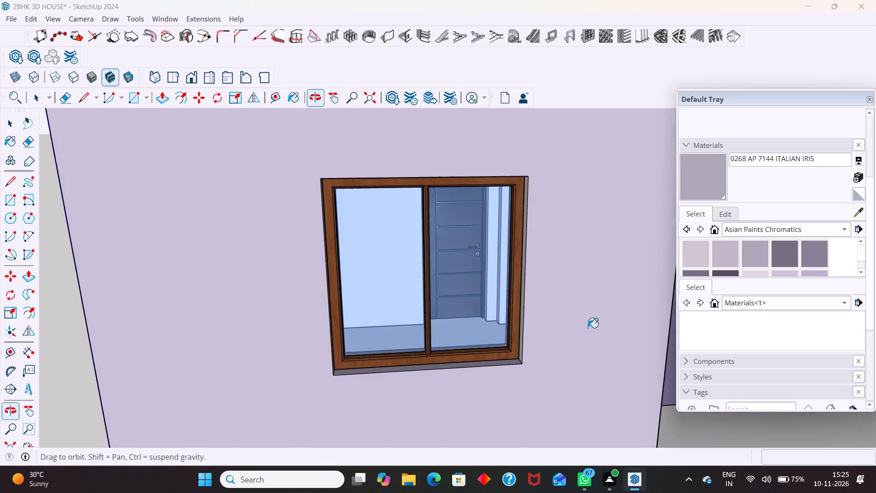
pyautogui.scroll(4, 548, 276)
pyautogui.scroll(-1, 501, 293)
pyautogui.moveTo(504, 295); pyautogui.dragTo(601, 291, button='middle')
pyautogui.scroll(5, 560, 257)
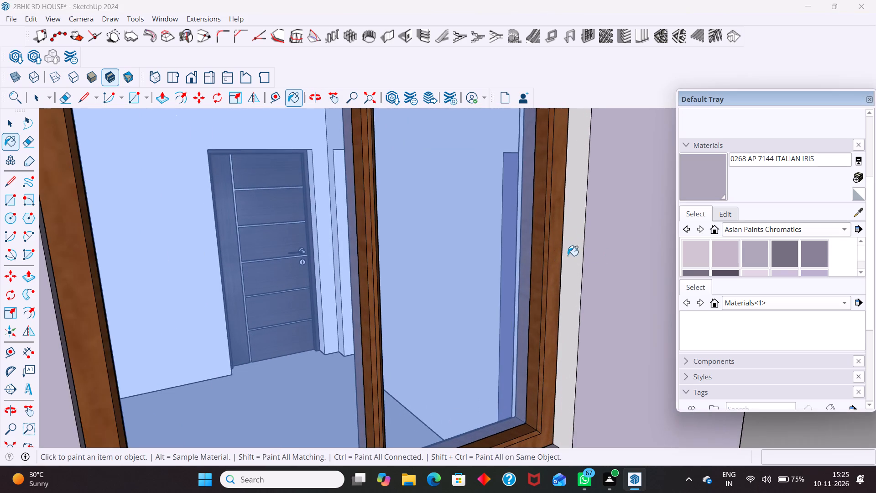
pyautogui.click(570, 256)
pyautogui.scroll(-10, 544, 341)
pyautogui.moveTo(478, 275); pyautogui.dragTo(487, 199, button='middle')
pyautogui.scroll(3, 502, 159)
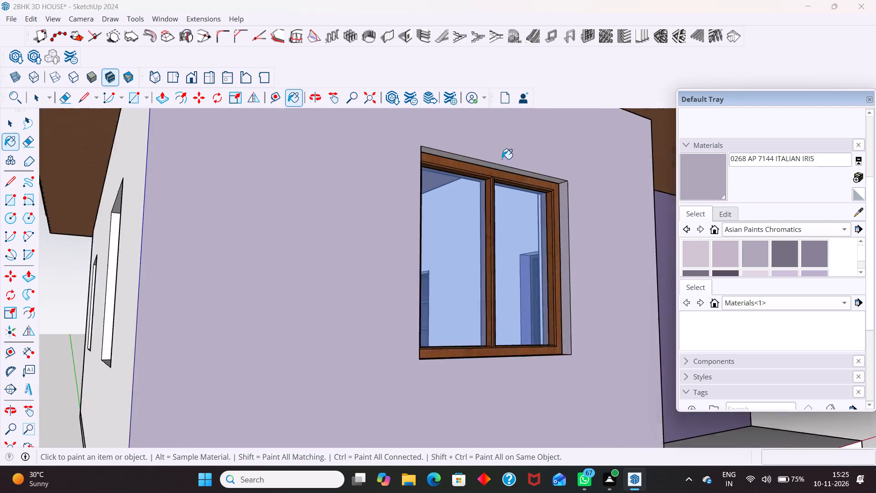
pyautogui.scroll(3, 502, 159)
pyautogui.click(509, 177)
# Paint the recessed wall around the entrance door with 0268 AP 7144 ITALIAN IRIS.
pyautogui.scroll(-13, 422, 210)
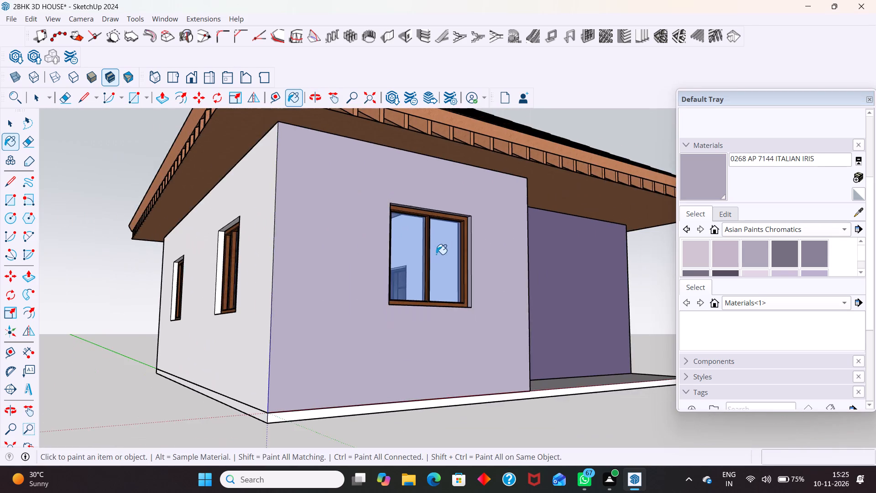
pyautogui.moveTo(441, 268); pyautogui.dragTo(437, 288, button='middle')
pyautogui.scroll(1, 436, 288)
pyautogui.moveTo(348, 319); pyautogui.dragTo(210, 316, button='middle')
pyautogui.scroll(-6, 206, 285)
pyautogui.moveTo(399, 320); pyautogui.dragTo(373, 337, button='middle')
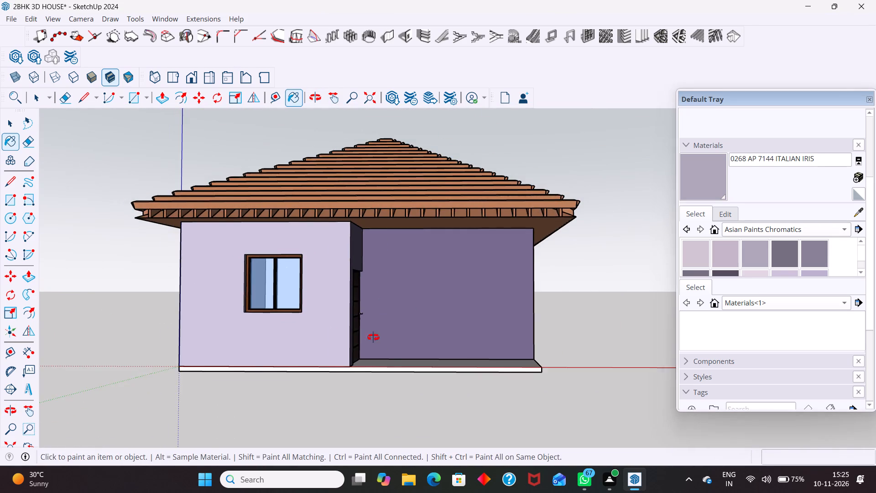
pyautogui.moveTo(373, 337); pyautogui.dragTo(224, 345, button='middle')
pyautogui.scroll(6, 238, 279)
pyautogui.click(319, 258)
pyautogui.click(356, 257)
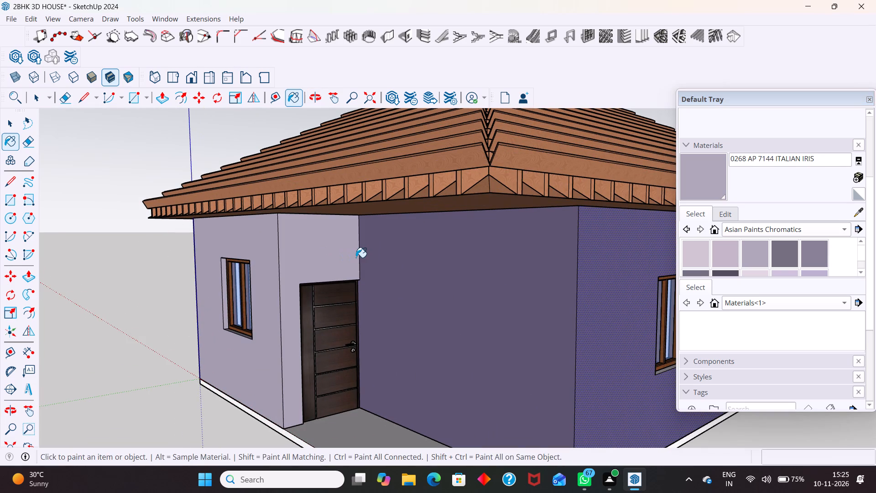
# Paint the porch's side wall and the adjoining exterior wall with the two ventilators with 0268 AP 7144 ITALIAN IRIS.
pyautogui.click(416, 262)
pyautogui.scroll(-10, 338, 257)
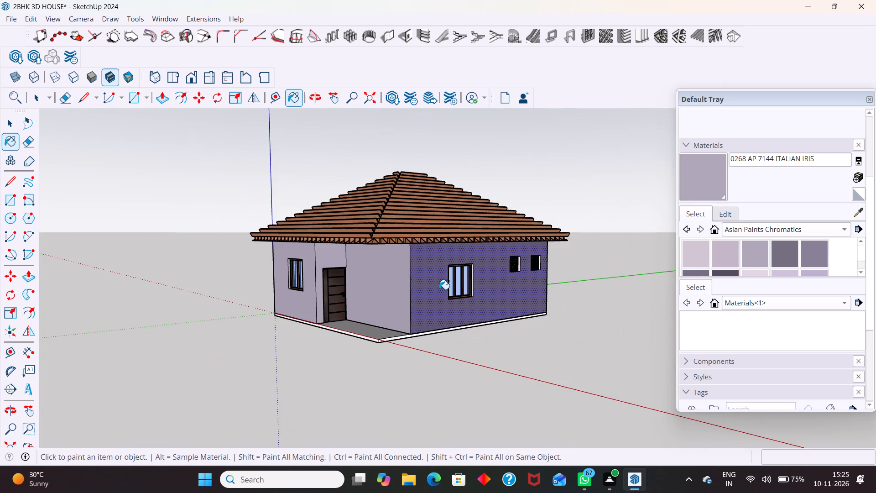
pyautogui.click(436, 289)
# Paint the single-window rear wall and the exterior side wall with two windows with 0268 AP 7144 ITALIAN IRIS.
pyautogui.scroll(-5, 436, 290)
pyautogui.moveTo(467, 296); pyautogui.dragTo(189, 341, button='middle')
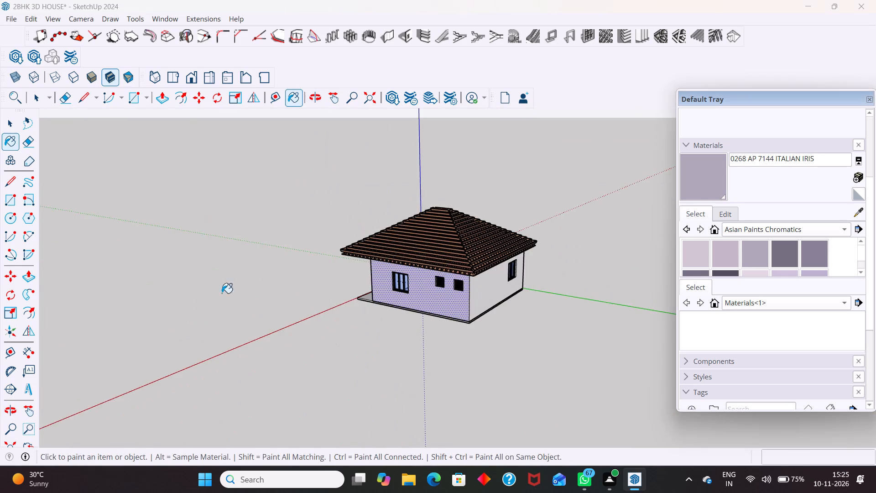
pyautogui.scroll(11, 447, 282)
pyautogui.click(443, 292)
pyautogui.scroll(-7, 451, 288)
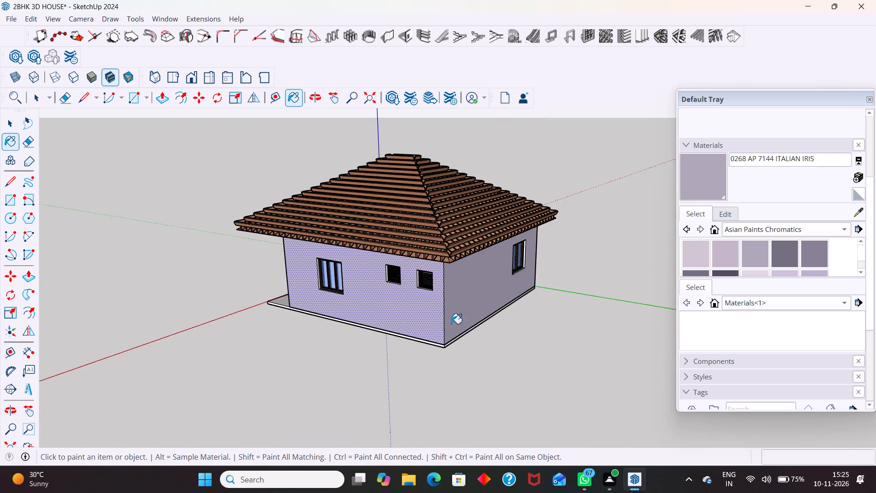
pyautogui.scroll(6, 438, 335)
pyautogui.moveTo(527, 339); pyautogui.dragTo(263, 315, button='middle')
pyautogui.scroll(-5, 282, 254)
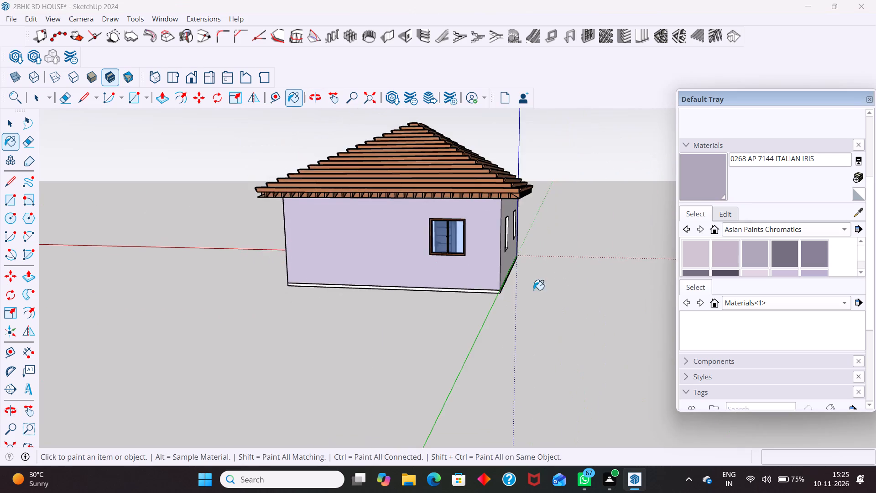
pyautogui.moveTo(540, 287); pyautogui.dragTo(322, 307, button='middle')
pyautogui.scroll(6, 311, 302)
pyautogui.click(405, 246)
# Examine the exterior walls on all sides of the house for surfaces still lacking paint.
pyautogui.scroll(-6, 390, 258)
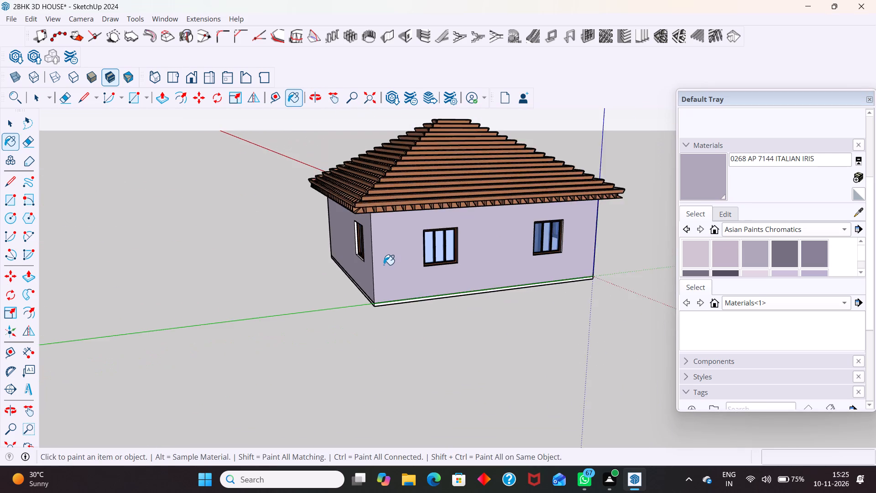
pyautogui.scroll(-4, 384, 265)
pyautogui.scroll(4, 590, 266)
pyautogui.moveTo(542, 279); pyautogui.dragTo(465, 311, button='middle')
pyautogui.scroll(10, 414, 299)
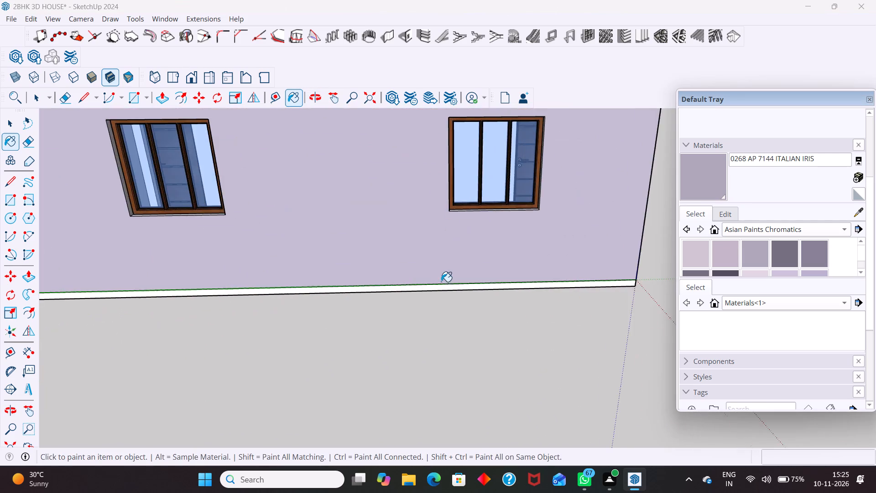
pyautogui.scroll(-11, 407, 282)
pyautogui.moveTo(572, 274); pyautogui.dragTo(303, 233, button='middle')
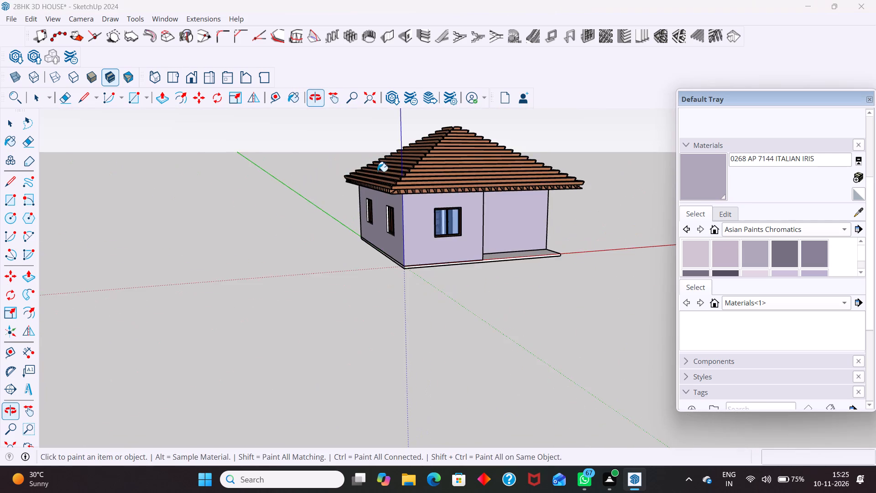
pyautogui.scroll(6, 422, 186)
pyautogui.scroll(1, 574, 284)
pyautogui.moveTo(573, 301); pyautogui.dragTo(400, 324, button='middle')
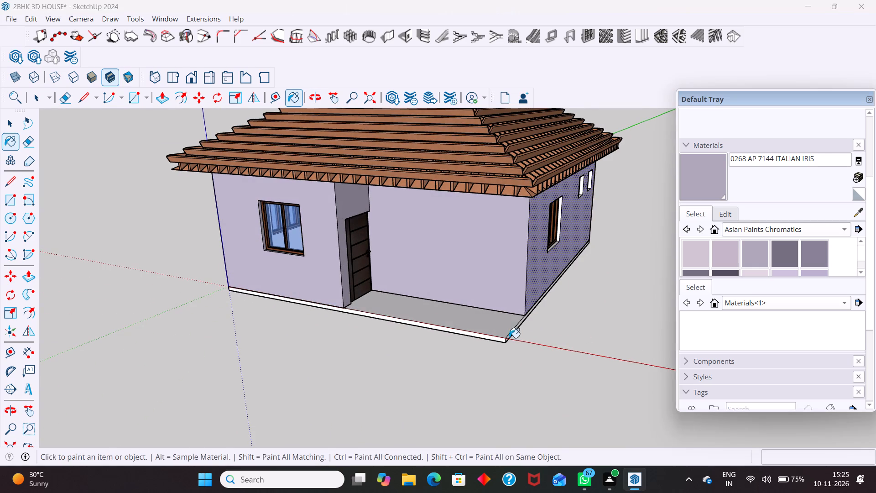
# Select the base slab under the house.
pyautogui.press('space')
pyautogui.click(501, 336)
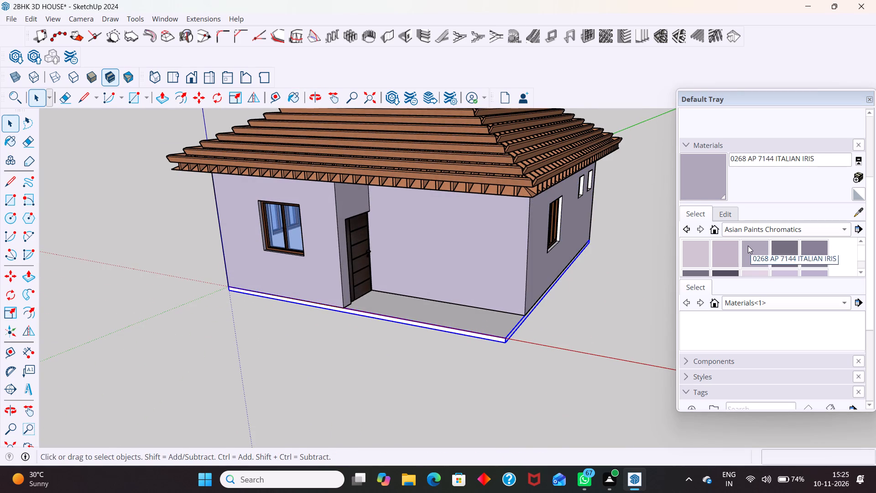
# Sample the ventilator wall's colour and paint the three-pane window's ventilator-side reveal and sill with 0268 AP 7144 ITALIAN IRIS.
pyautogui.moveTo(543, 242); pyautogui.dragTo(446, 283, button='middle')
pyautogui.scroll(4, 662, 268)
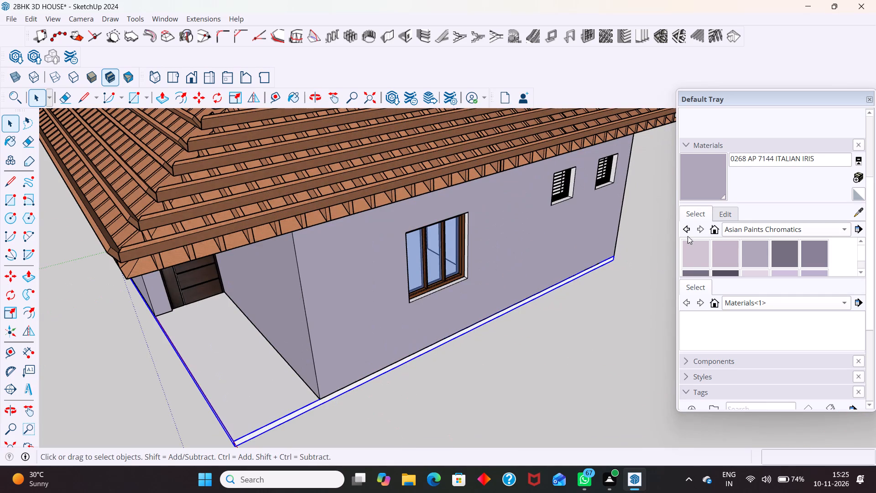
pyautogui.click(861, 211)
pyautogui.scroll(2, 457, 265)
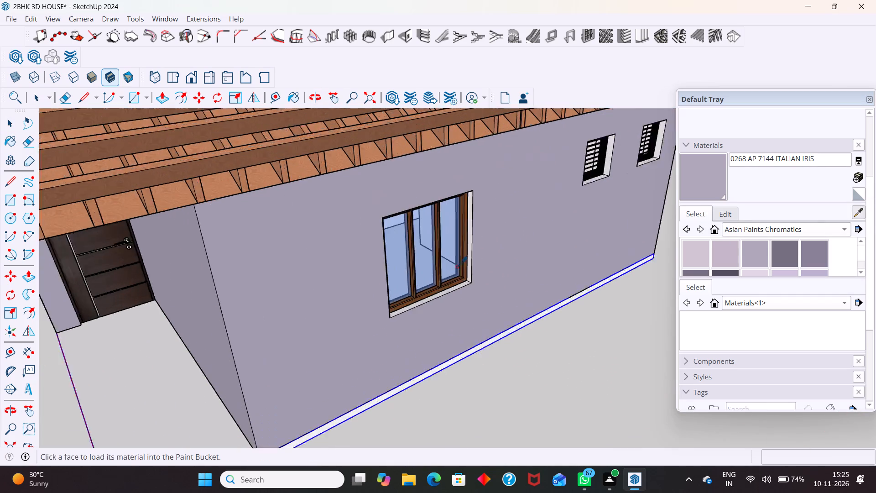
pyautogui.scroll(7, 457, 267)
pyautogui.scroll(3, 503, 271)
pyautogui.doubleClick(503, 271)
pyautogui.click(437, 260)
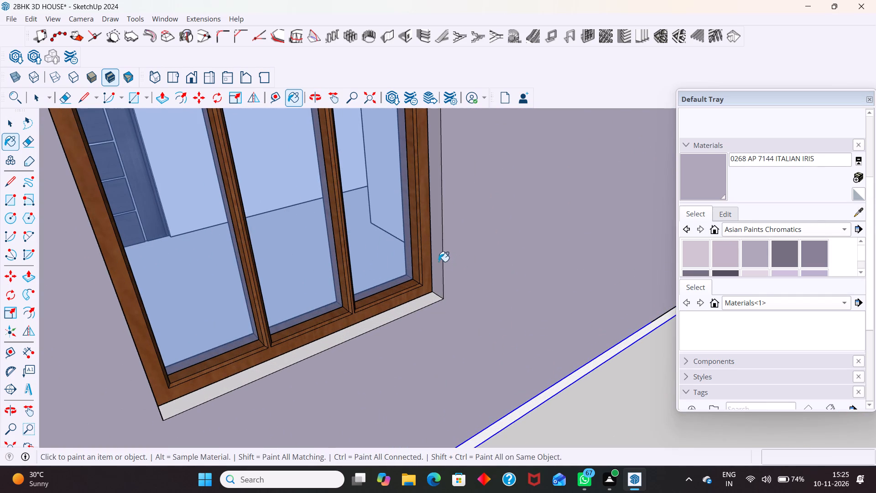
pyautogui.click(417, 304)
# Paint the same three-pane window's porch-side reveal and top reveal with 0268 AP 7144 ITALIAN IRIS.
pyautogui.scroll(-7, 514, 282)
pyautogui.scroll(5, 380, 251)
pyautogui.moveTo(368, 258); pyautogui.dragTo(330, 285, button='middle')
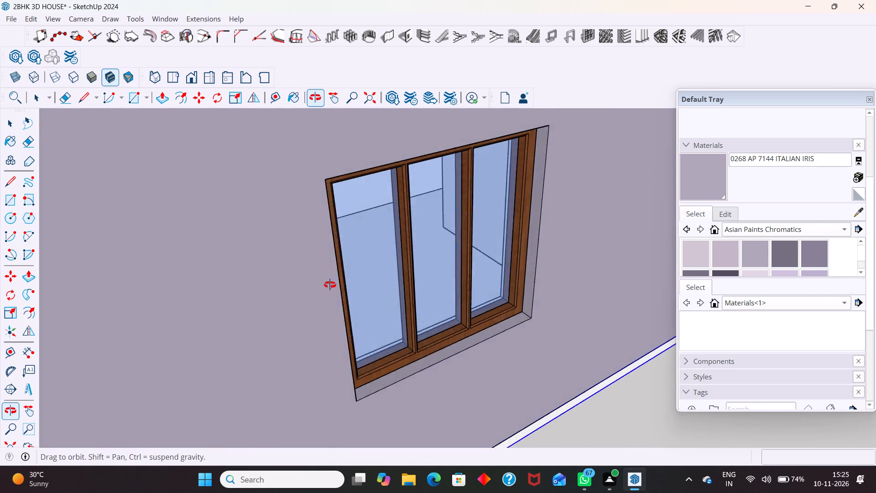
pyautogui.moveTo(330, 285); pyautogui.dragTo(246, 294, button='middle')
pyautogui.scroll(5, 249, 259)
pyautogui.click(302, 271)
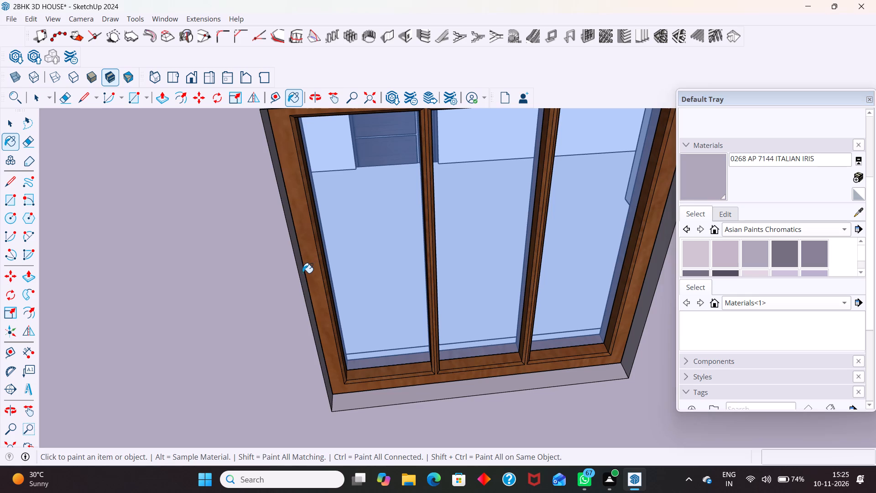
pyautogui.scroll(-6, 328, 337)
pyautogui.moveTo(412, 255); pyautogui.dragTo(452, 139, button='middle')
pyautogui.scroll(6, 459, 114)
pyautogui.scroll(3, 455, 159)
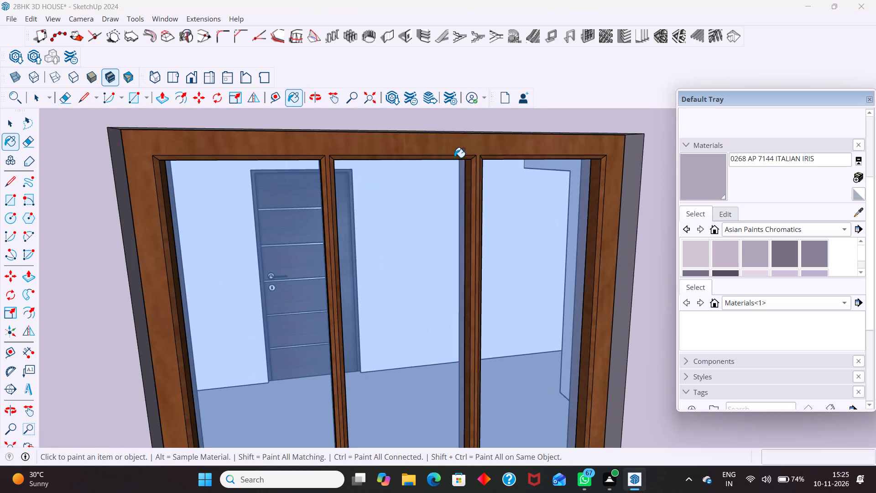
pyautogui.scroll(-6, 442, 250)
pyautogui.moveTo(452, 210); pyautogui.dragTo(474, 132, button='middle')
pyautogui.moveTo(477, 124); pyautogui.dragTo(482, 112, button='middle')
pyautogui.scroll(5, 481, 115)
pyautogui.scroll(4, 506, 164)
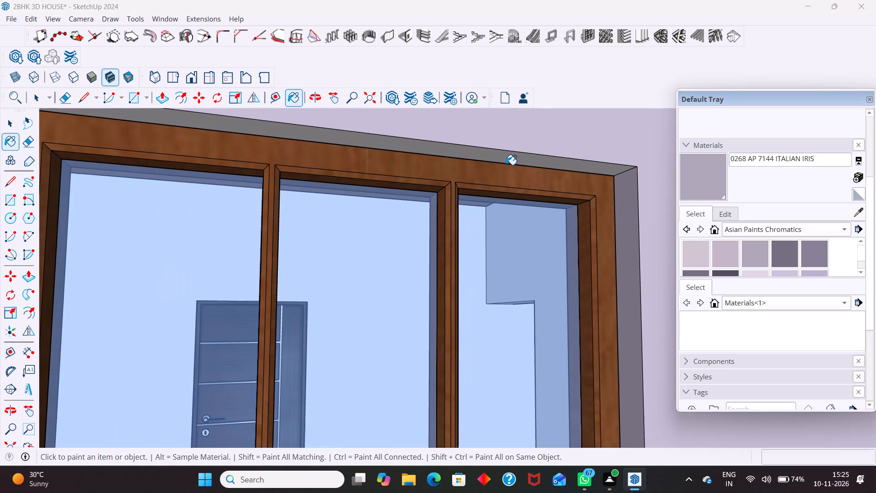
pyautogui.click(509, 155)
# Paint all four reveals of the ventilator nearer the three-pane window with 0268 AP 7144 ITALIAN IRIS.
pyautogui.scroll(-6, 429, 201)
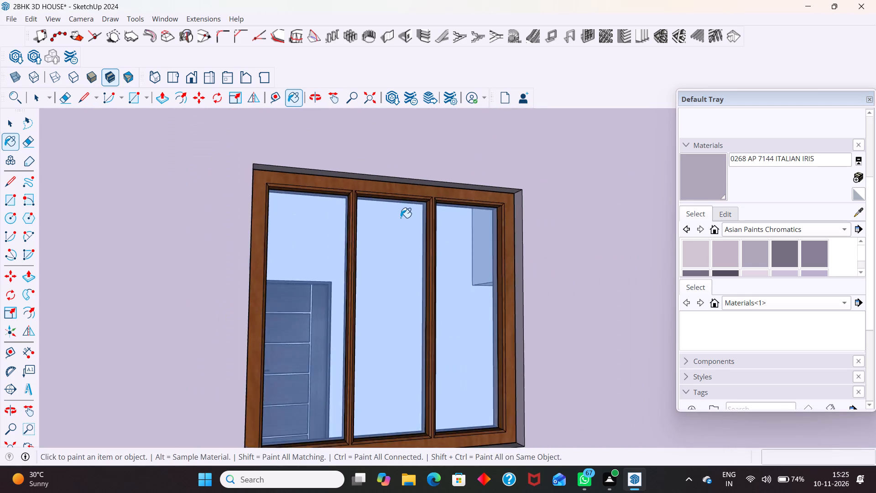
pyautogui.scroll(-18, 401, 218)
pyautogui.scroll(16, 575, 224)
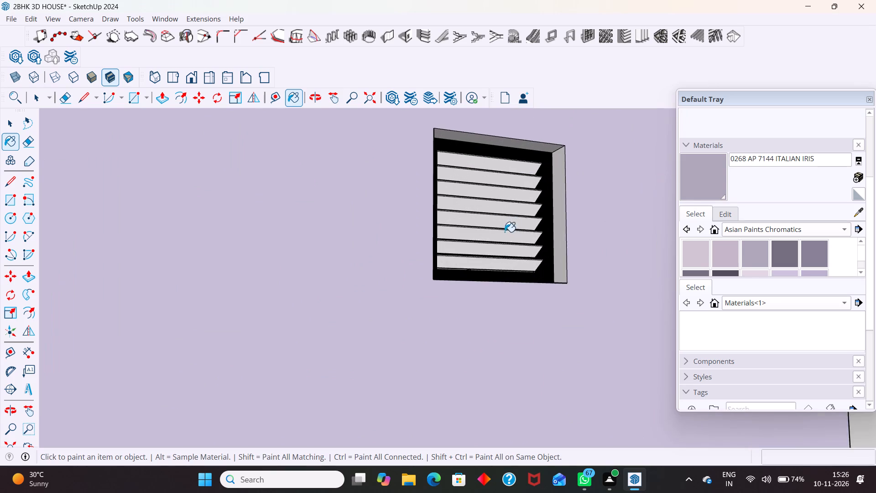
pyautogui.click(565, 231)
pyautogui.click(527, 135)
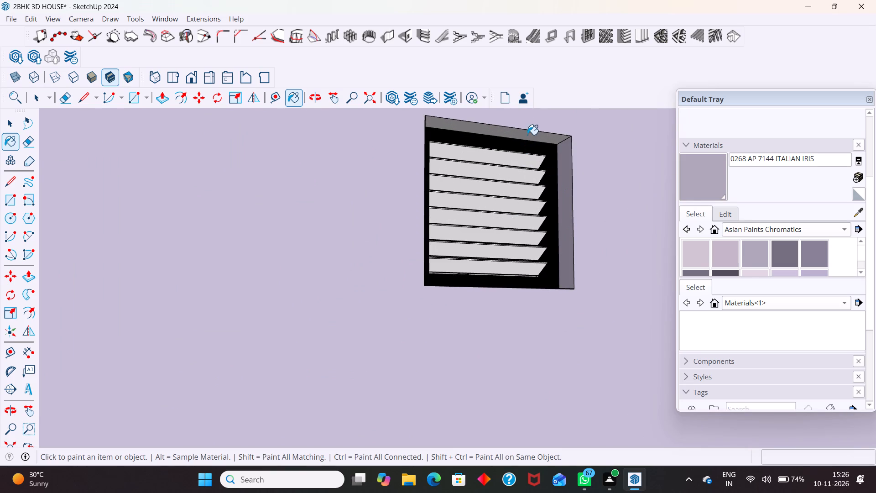
pyautogui.moveTo(465, 230); pyautogui.dragTo(372, 319, button='middle')
pyautogui.scroll(1, 465, 230)
pyautogui.scroll(4, 343, 303)
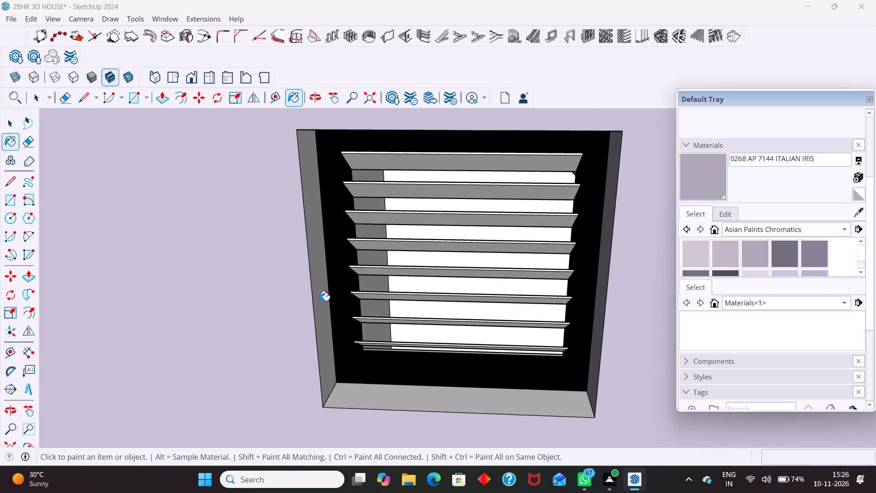
pyautogui.click(319, 301)
pyautogui.click(388, 405)
# Paint the sill, both side reveals and top reveal of the ventilator nearer the wall corner with 0268 AP 7144 ITALIAN IRIS.
pyautogui.scroll(-12, 235, 286)
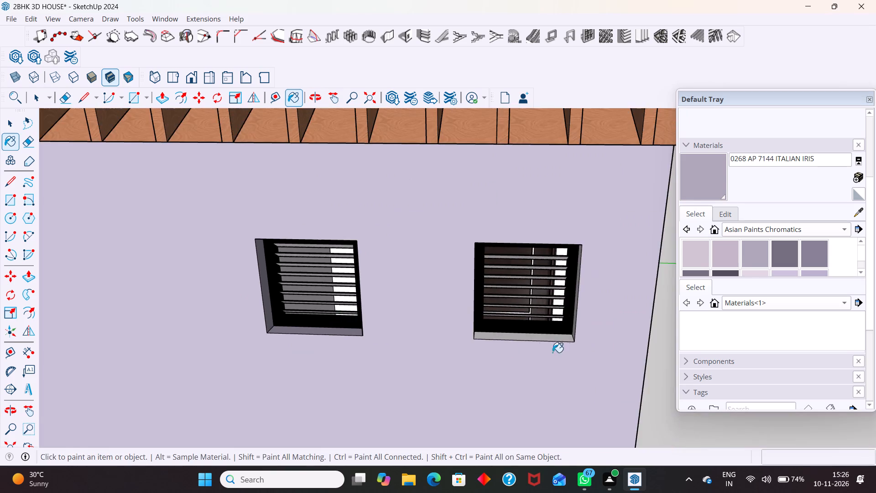
pyautogui.scroll(8, 560, 353)
pyautogui.click(543, 329)
pyautogui.click(367, 254)
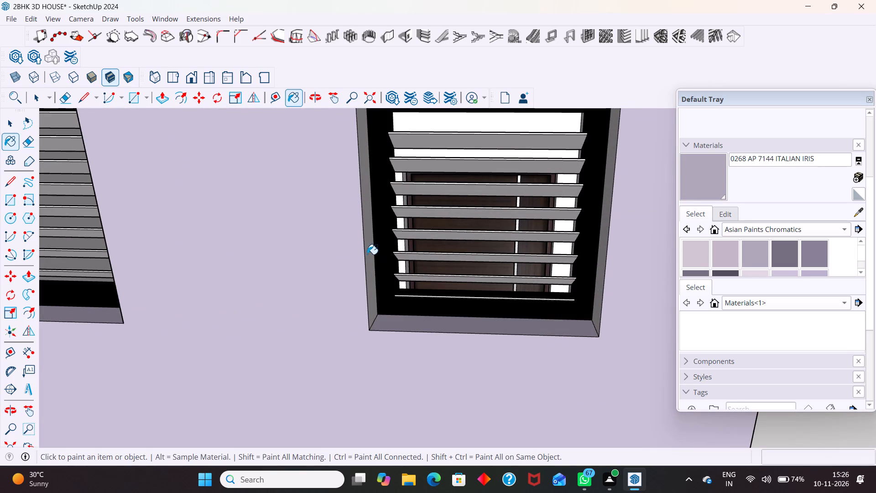
pyautogui.scroll(-9, 399, 330)
pyautogui.moveTo(487, 335); pyautogui.dragTo(589, 295, button='middle')
pyautogui.scroll(5, 599, 200)
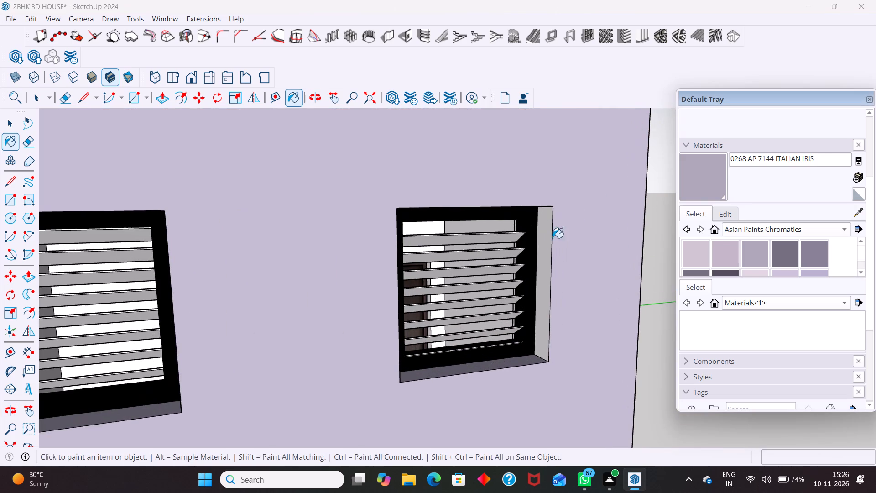
pyautogui.click(545, 248)
pyautogui.scroll(-6, 521, 332)
pyautogui.moveTo(486, 271); pyautogui.dragTo(515, 158, button='middle')
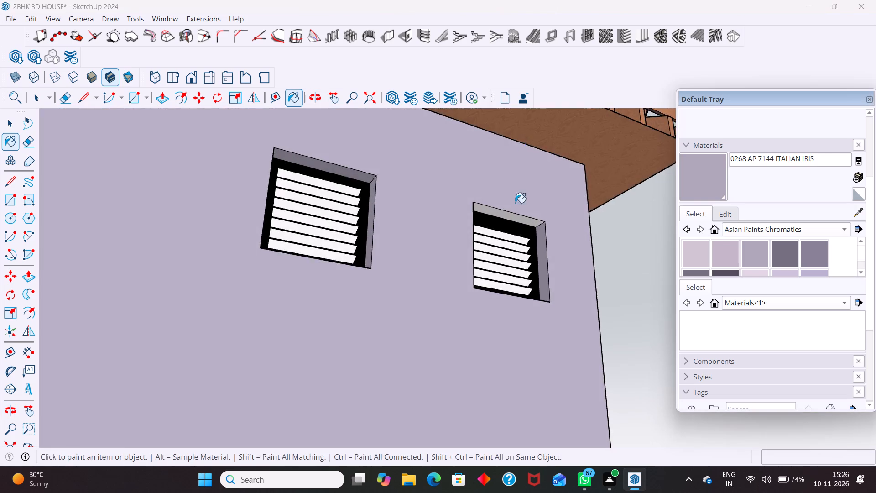
pyautogui.scroll(5, 512, 221)
pyautogui.click(518, 205)
# Paint the interior door wall and its adjoining side wall behind the corner-side ventilator with 0268 AP 7144 ITALIAN IRIS.
pyautogui.scroll(-12, 504, 219)
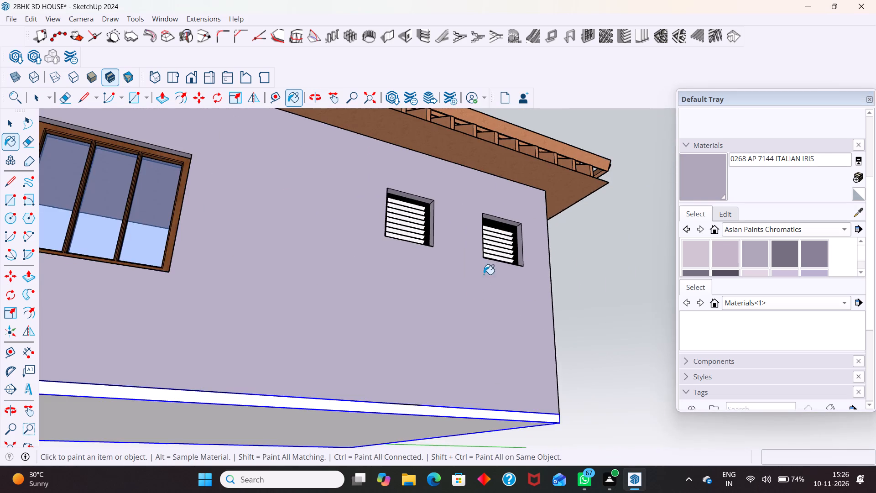
pyautogui.moveTo(483, 276); pyautogui.dragTo(392, 352, button='middle')
pyautogui.scroll(14, 454, 288)
pyautogui.scroll(1, 458, 205)
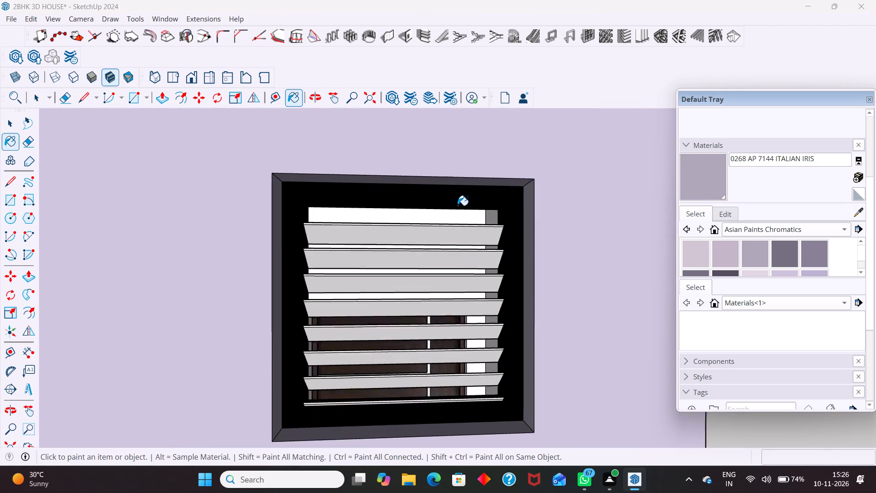
pyautogui.scroll(11, 458, 205)
pyautogui.click(467, 220)
pyautogui.scroll(-6, 467, 223)
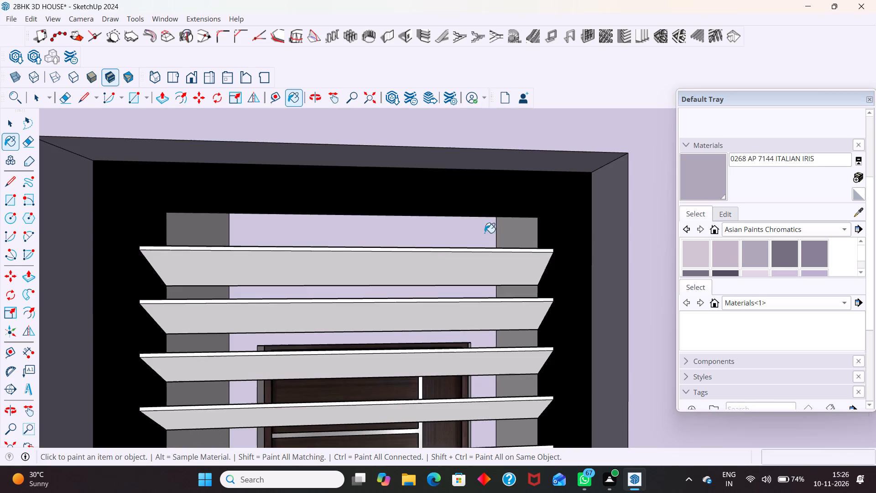
pyautogui.scroll(9, 502, 230)
pyautogui.click(534, 236)
pyautogui.scroll(-6, 534, 237)
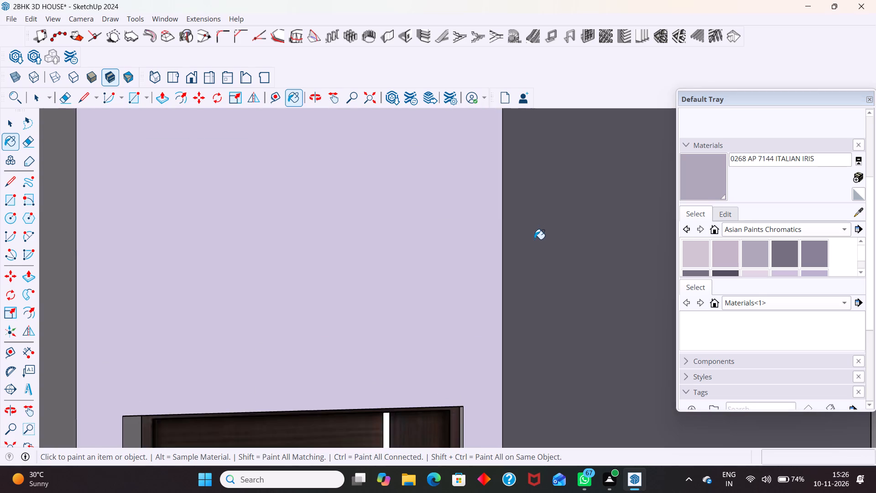
# Paint the interior door opening's side reveal, seen through the corner-side ventilator, with 0268 AP 7144 ITALIAN IRIS.
pyautogui.scroll(-5, 534, 240)
pyautogui.moveTo(518, 259); pyautogui.dragTo(461, 311, button='middle')
pyautogui.scroll(-5, 443, 235)
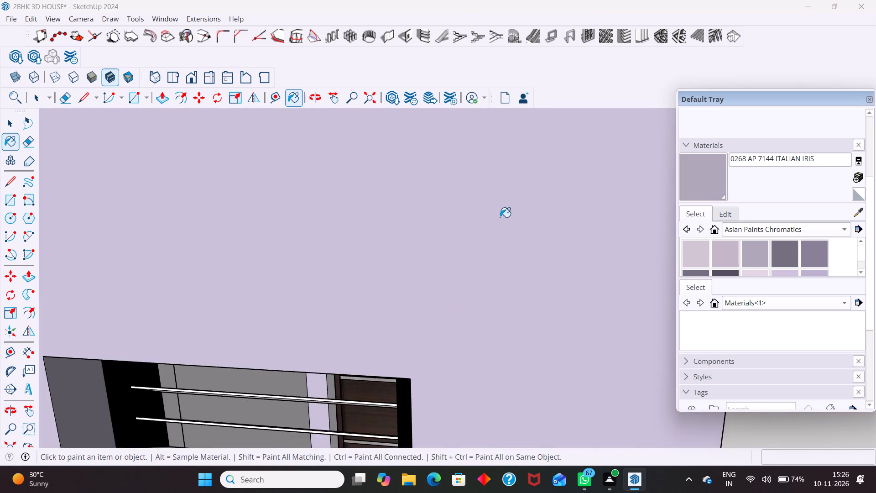
pyautogui.scroll(-11, 500, 217)
pyautogui.scroll(-4, 442, 260)
pyautogui.scroll(13, 412, 294)
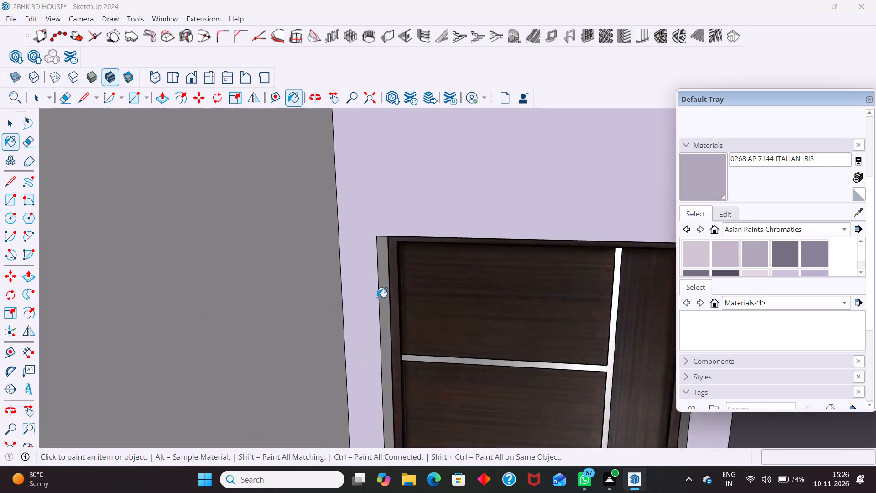
pyautogui.scroll(3, 377, 297)
pyautogui.click(394, 280)
# Paint the louvres of both ventilators with 0268 AP 7144 ITALIAN IRIS.
pyautogui.scroll(-6, 433, 230)
pyautogui.scroll(-6, 505, 205)
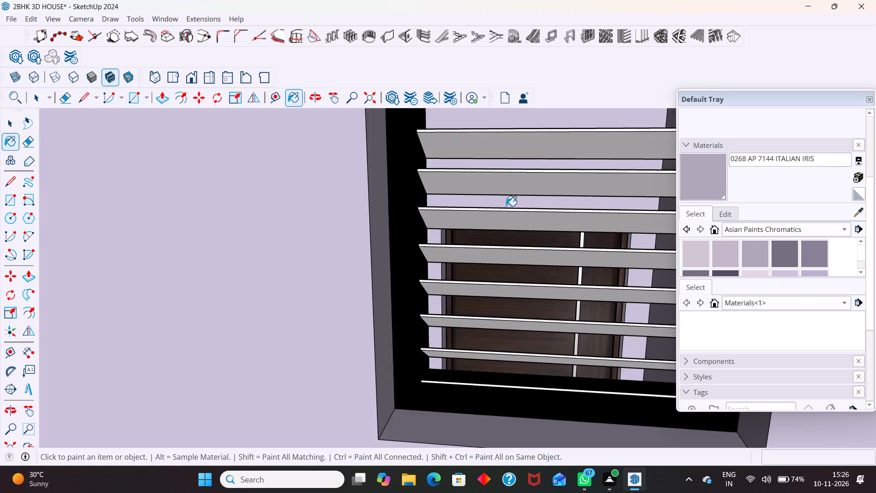
pyautogui.scroll(-11, 506, 206)
pyautogui.scroll(3, 525, 199)
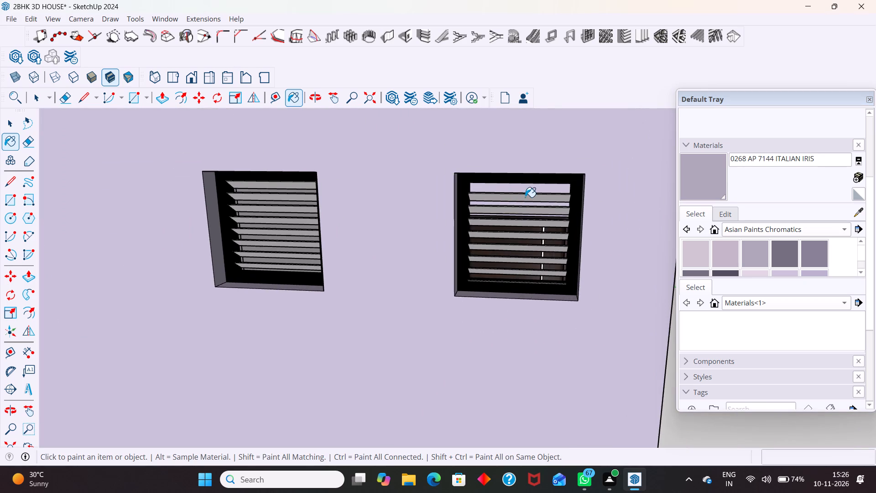
pyautogui.click(525, 197)
pyautogui.scroll(-4, 536, 205)
pyautogui.scroll(4, 362, 197)
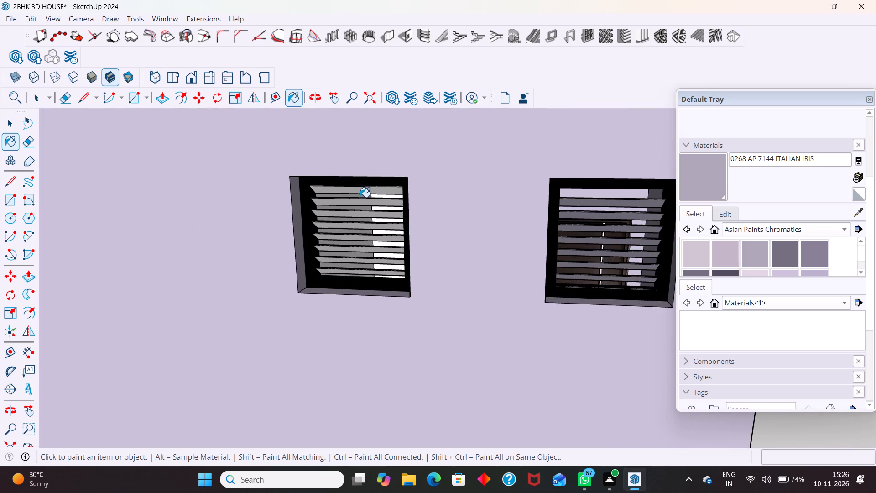
pyautogui.click(365, 190)
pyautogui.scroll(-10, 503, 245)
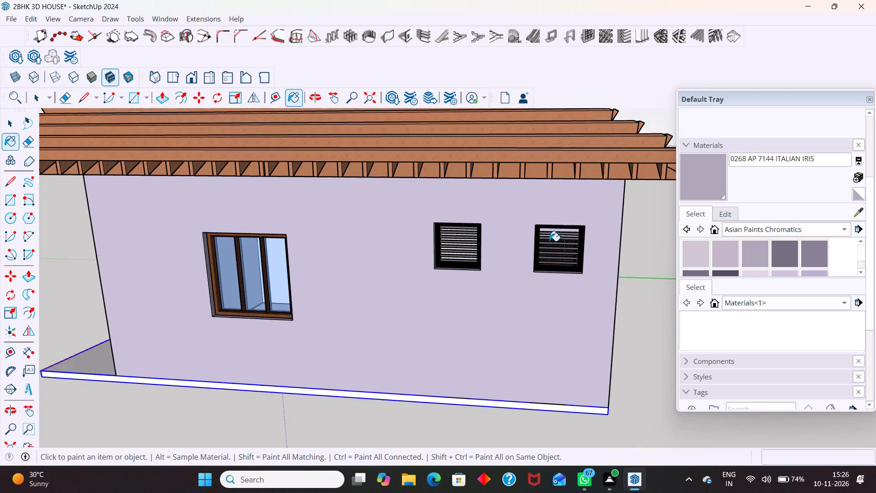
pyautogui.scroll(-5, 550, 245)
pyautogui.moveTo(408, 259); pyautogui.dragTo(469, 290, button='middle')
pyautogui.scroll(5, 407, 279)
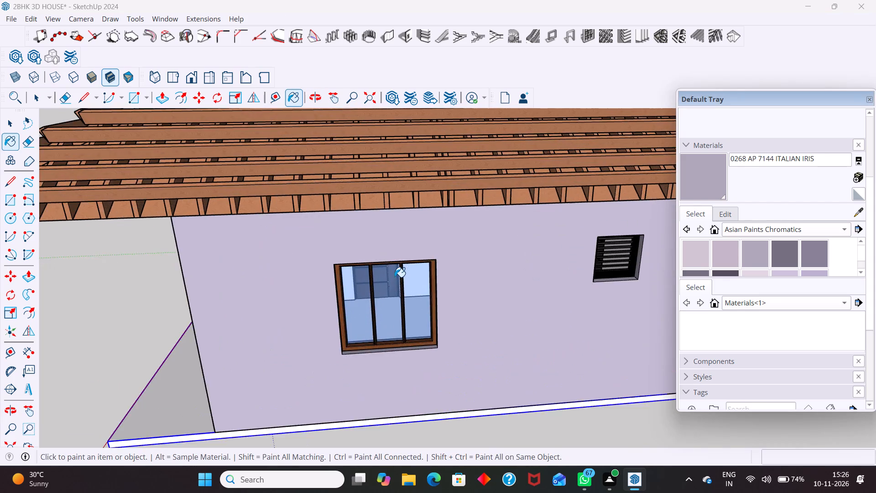
# Hide the roof so the rooms of the house can be seen from above.
pyautogui.scroll(2, 395, 277)
pyautogui.moveTo(433, 281); pyautogui.dragTo(560, 257, button='middle')
pyautogui.scroll(1, 583, 229)
pyautogui.scroll(-5, 542, 238)
pyautogui.scroll(-6, 409, 249)
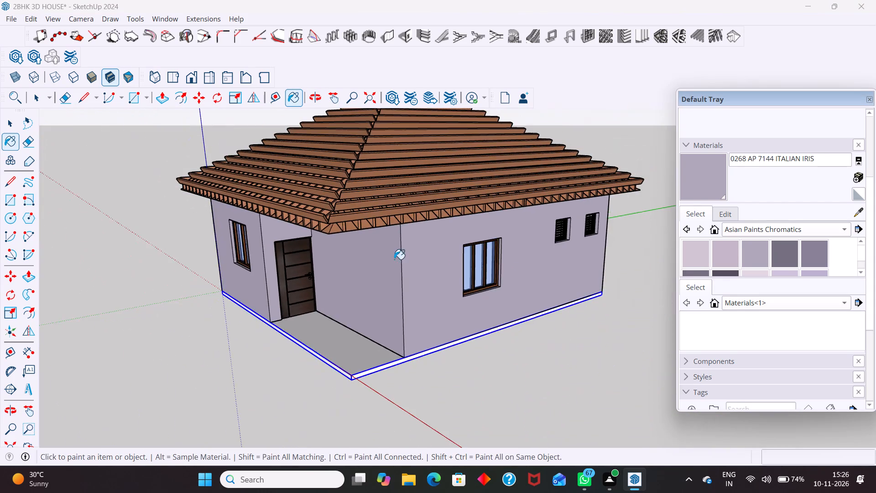
pyautogui.moveTo(395, 271); pyautogui.dragTo(489, 291, button='middle')
pyautogui.moveTo(383, 258); pyautogui.dragTo(414, 254, button='middle')
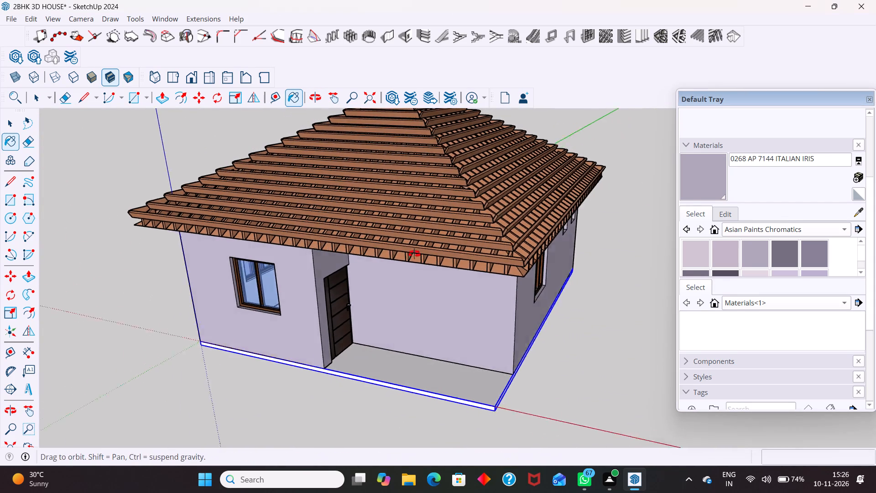
pyautogui.moveTo(414, 254); pyautogui.dragTo(474, 231, button='middle')
pyautogui.press('space')
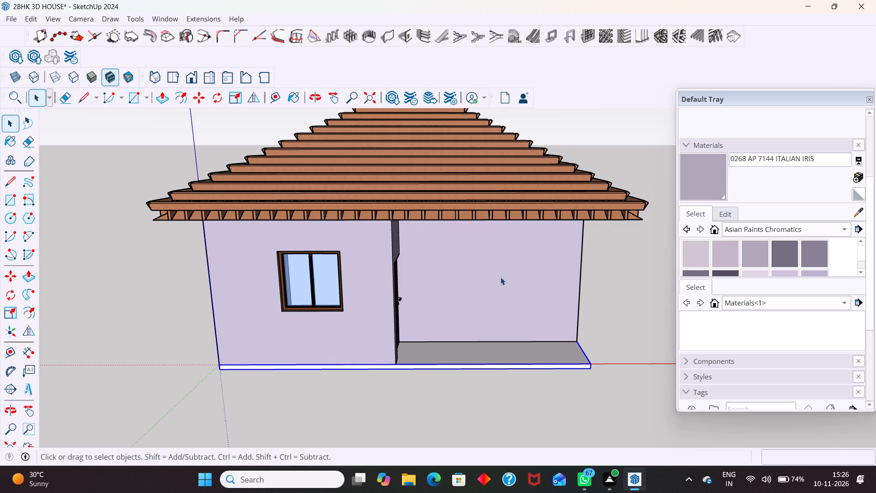
pyautogui.moveTo(497, 281); pyautogui.dragTo(412, 299, button='middle')
pyautogui.click(438, 216)
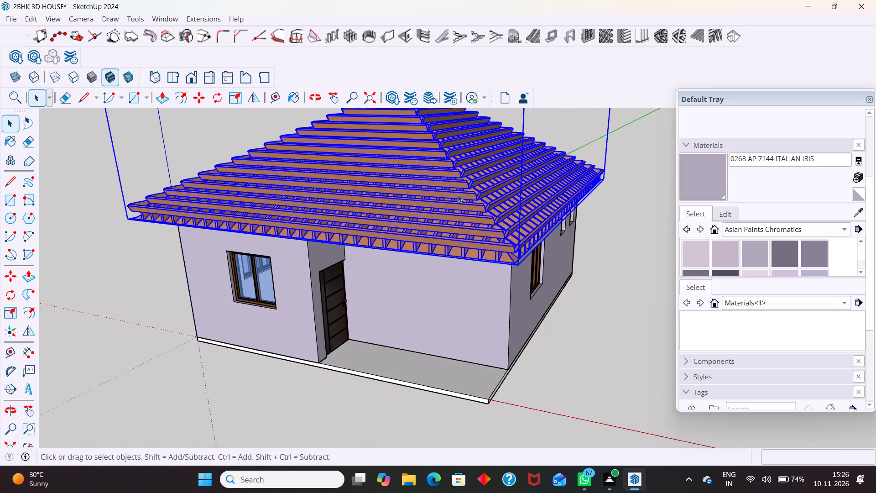
pyautogui.rightClick(458, 194)
pyautogui.click(466, 224)
# Sample the exterior wall's 0268 AP 7144 ITALIAN IRIS material and paint the top faces of the walls with it.
pyautogui.moveTo(469, 233); pyautogui.dragTo(427, 331, button='middle')
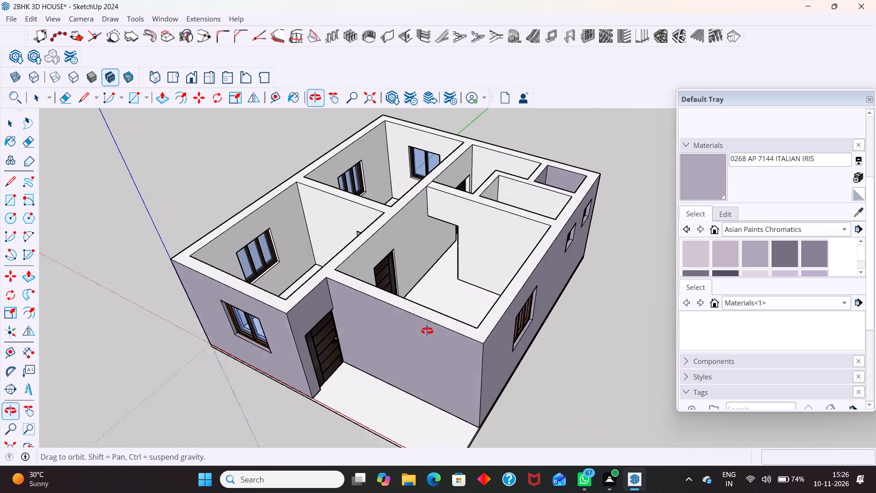
pyautogui.moveTo(427, 331); pyautogui.dragTo(424, 331, button='middle')
pyautogui.click(860, 211)
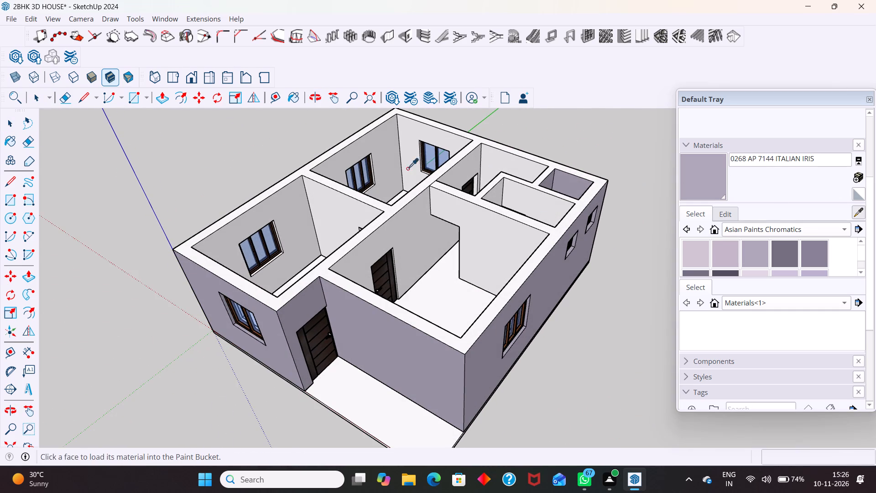
pyautogui.scroll(4, 488, 175)
pyautogui.scroll(-5, 474, 167)
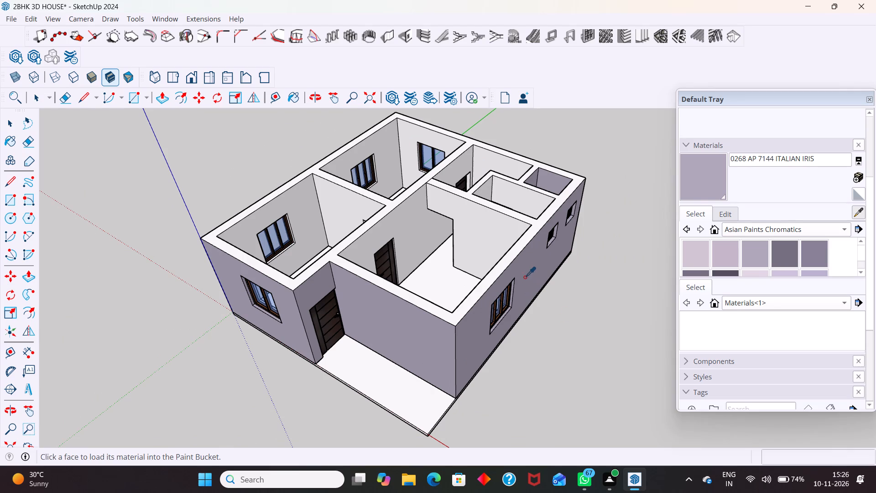
pyautogui.click(525, 271)
pyautogui.click(521, 244)
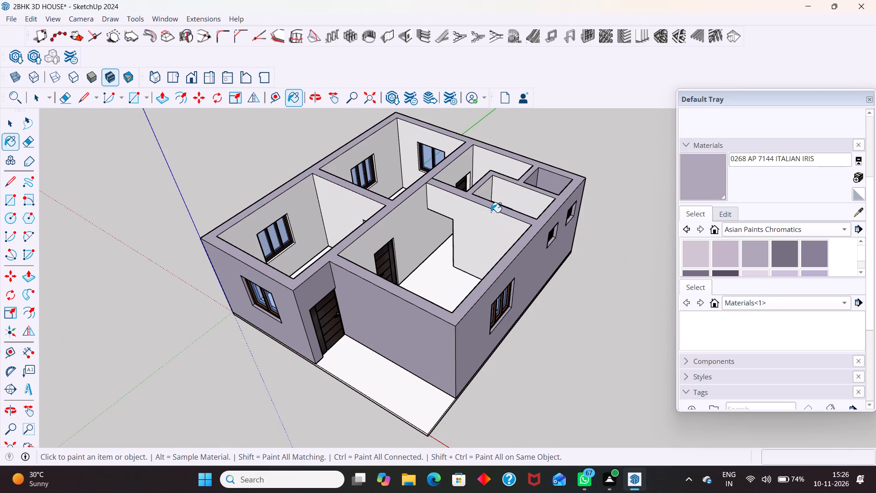
# Paint the visible interior walls of the hall, bathroom, passage, rear room and front room with 0268 AP 7144 ITALIAN IRIS.
pyautogui.click(467, 210)
pyautogui.click(514, 197)
pyautogui.click(507, 165)
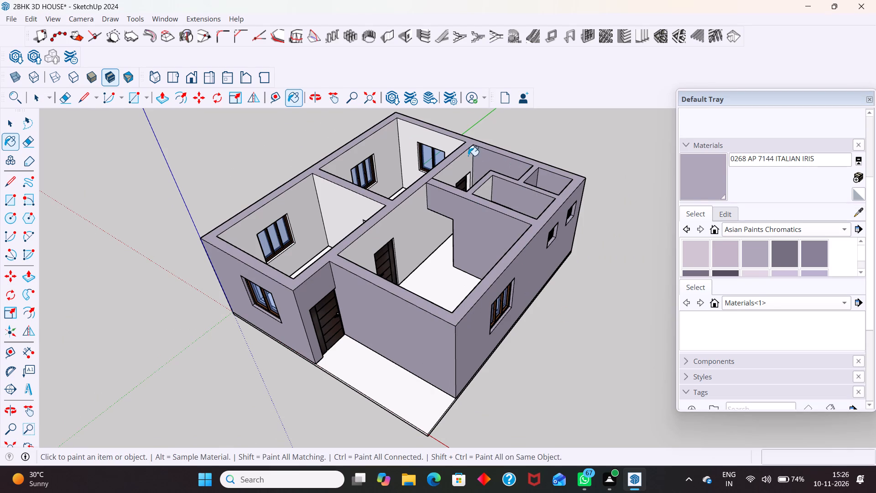
pyautogui.click(467, 156)
pyautogui.click(420, 132)
pyautogui.click(380, 134)
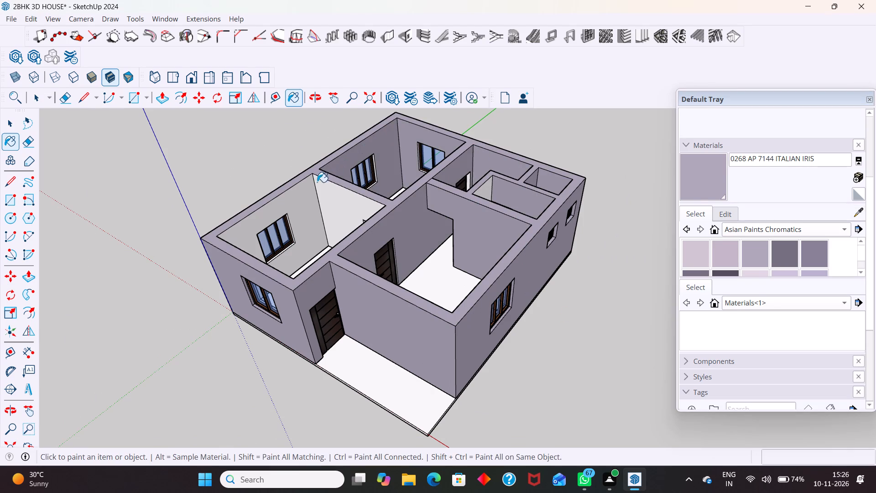
pyautogui.click(317, 186)
pyautogui.click(297, 191)
# Paint the inner side reveal and sill of the front room's two-pane front window with 0268 AP 7144 ITALIAN IRIS.
pyautogui.scroll(6, 303, 220)
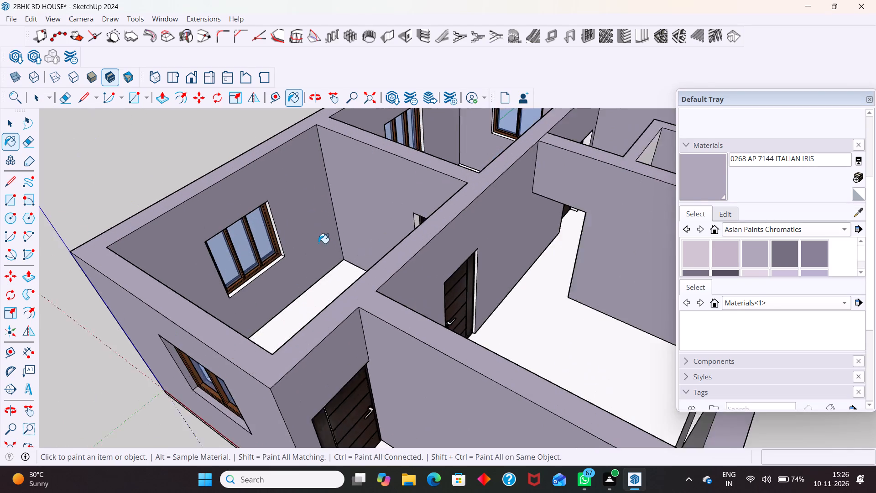
pyautogui.scroll(1, 318, 243)
pyautogui.moveTo(343, 263); pyautogui.dragTo(152, 294, button='middle')
pyautogui.scroll(8, 187, 190)
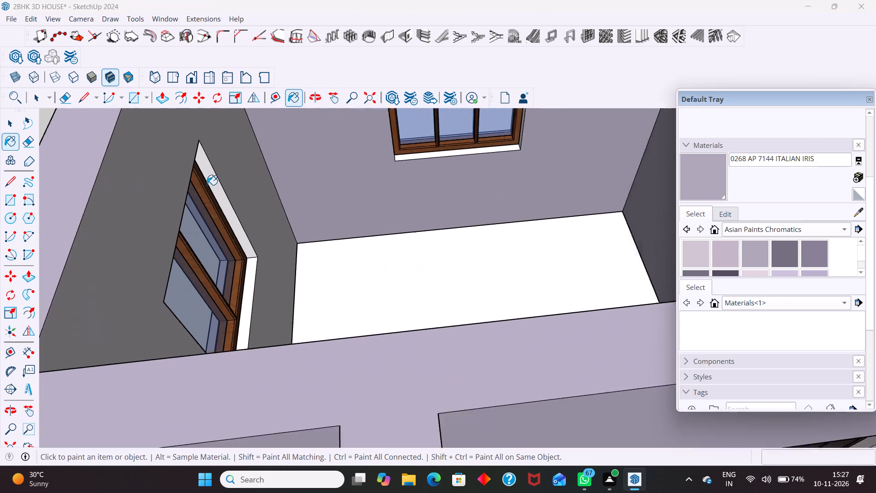
pyautogui.scroll(2, 207, 185)
pyautogui.click(211, 178)
pyautogui.click(253, 276)
# Paint the front room's inner front wall and the remaining side reveal of its two-pane window with 0268 AP 7144 ITALIAN IRIS.
pyautogui.scroll(-7, 240, 201)
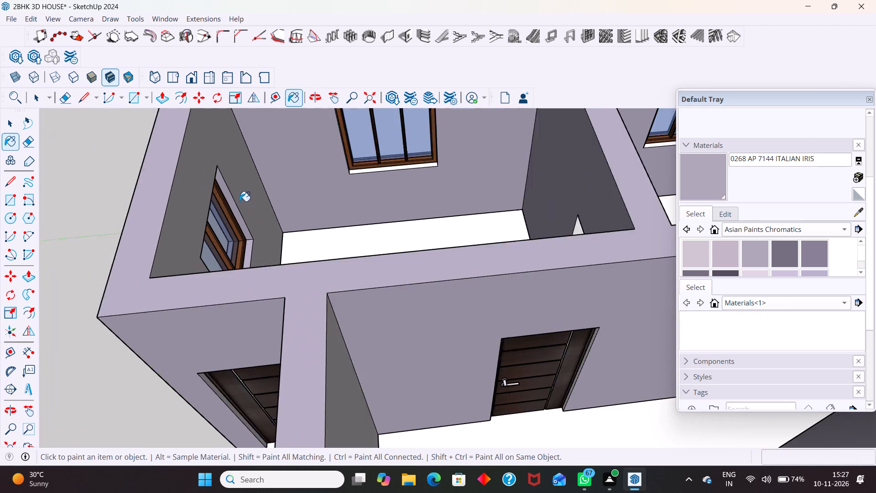
pyautogui.scroll(-1, 269, 257)
pyautogui.moveTo(268, 259); pyautogui.dragTo(125, 294, button='middle')
pyautogui.scroll(6, 272, 160)
pyautogui.moveTo(261, 215); pyautogui.dragTo(136, 234, button='middle')
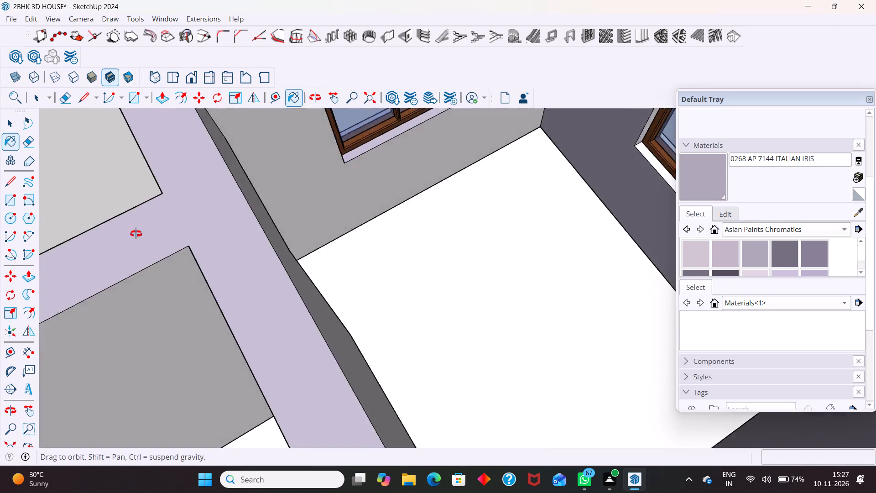
pyautogui.moveTo(136, 234); pyautogui.dragTo(114, 231, button='middle')
pyautogui.scroll(5, 394, 160)
pyautogui.click(308, 213)
pyautogui.scroll(-6, 363, 328)
pyautogui.scroll(2, 391, 197)
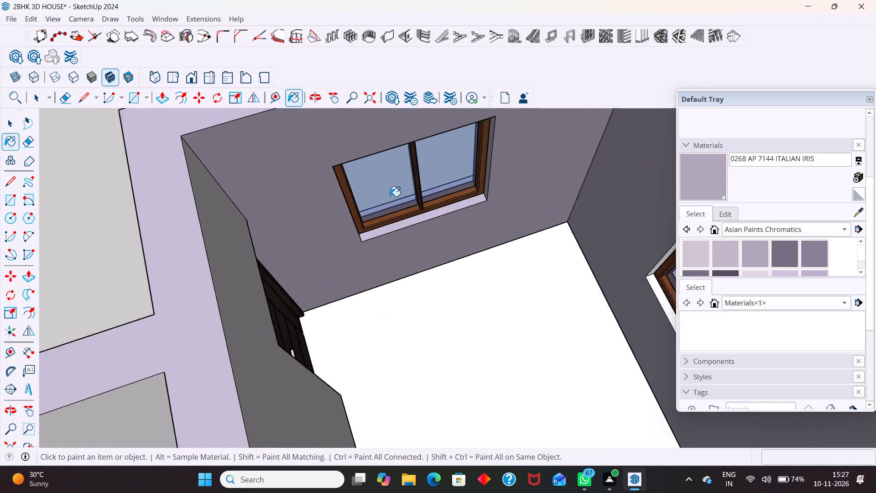
pyautogui.scroll(3, 390, 196)
pyautogui.moveTo(289, 187); pyautogui.dragTo(223, 100, button='middle')
pyautogui.scroll(10, 416, 157)
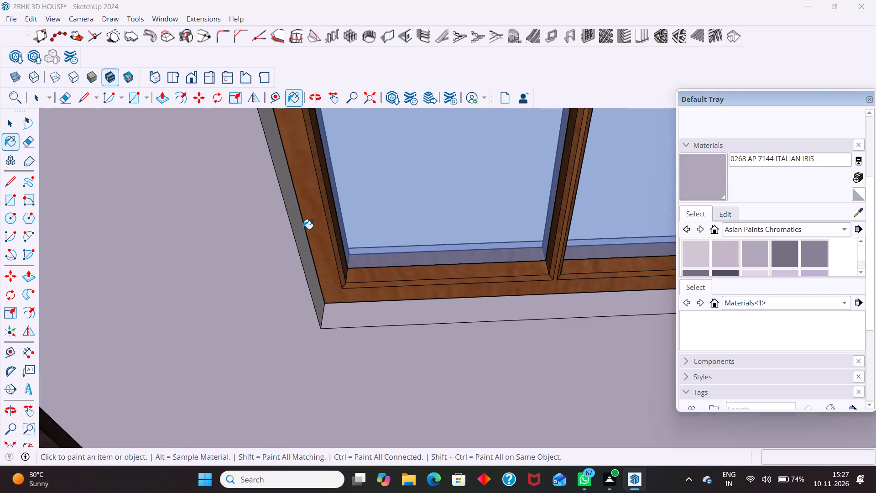
pyautogui.click(302, 229)
# Paint the inner sill and both side reveals of the front room's three-pane side window with 0268 AP 7144 ITALIAN IRIS.
pyautogui.scroll(-17, 315, 299)
pyautogui.moveTo(408, 248); pyautogui.dragTo(454, 94, button='middle')
pyautogui.scroll(-12, 374, 233)
pyautogui.scroll(-5, 396, 195)
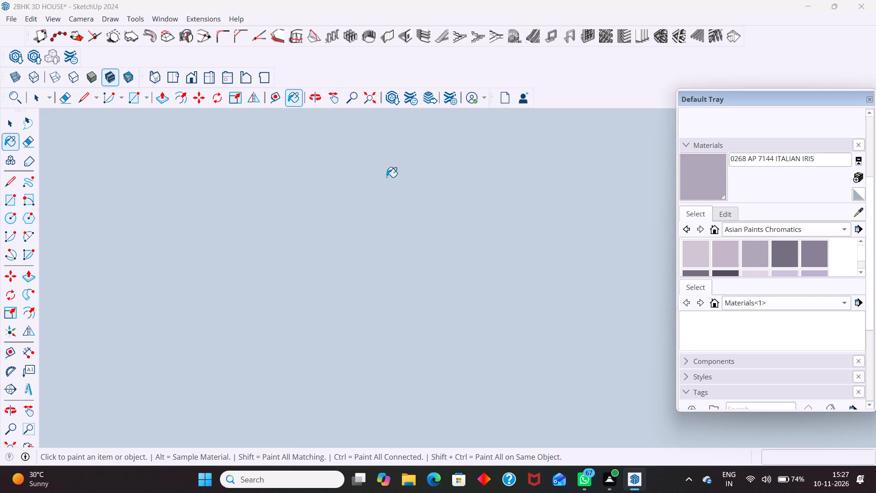
pyautogui.scroll(-3, 402, 207)
pyautogui.scroll(-1, 422, 273)
pyautogui.scroll(-20, 407, 267)
pyautogui.scroll(-6, 407, 267)
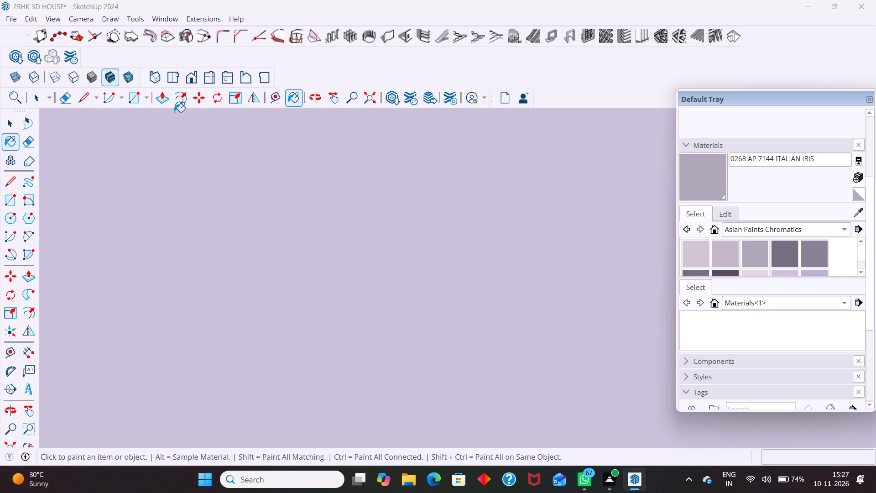
pyautogui.click(164, 75)
pyautogui.scroll(-9, 376, 238)
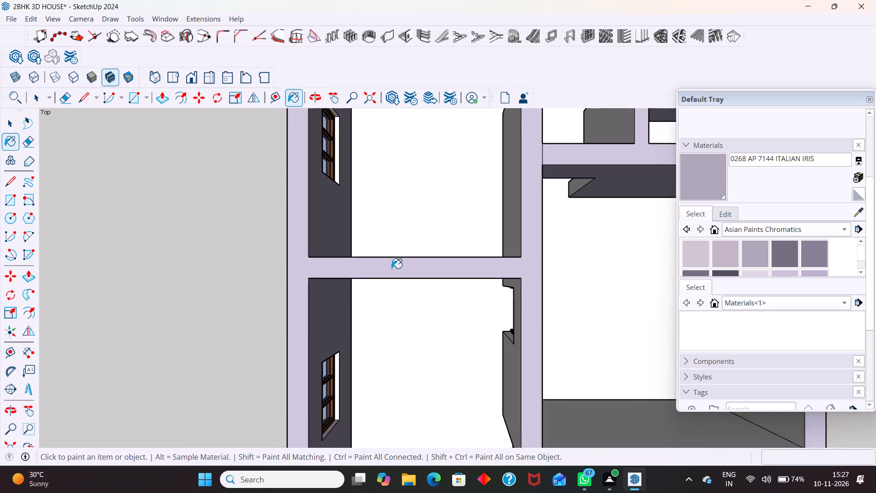
pyautogui.scroll(-3, 391, 268)
pyautogui.moveTo(534, 286); pyautogui.dragTo(454, 278, button='middle')
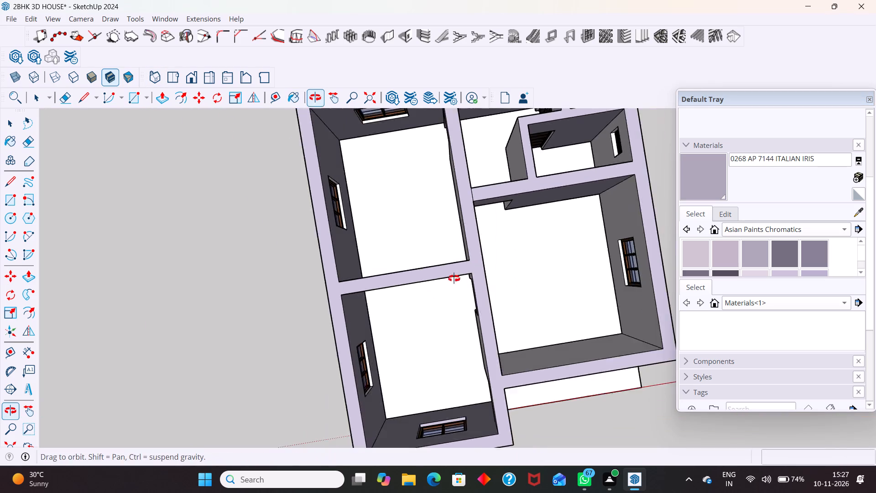
pyautogui.moveTo(454, 278); pyautogui.dragTo(425, 270, button='middle')
pyautogui.scroll(14, 394, 439)
pyautogui.click(382, 394)
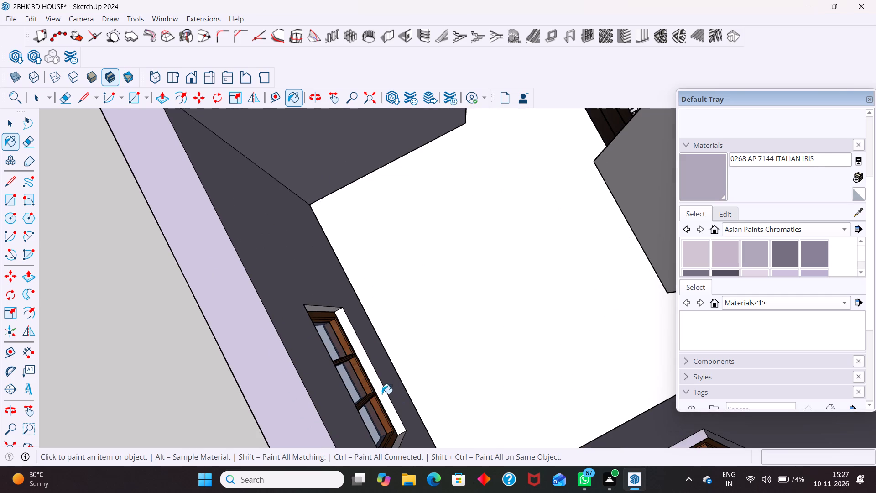
pyautogui.click(335, 309)
pyautogui.scroll(-6, 339, 290)
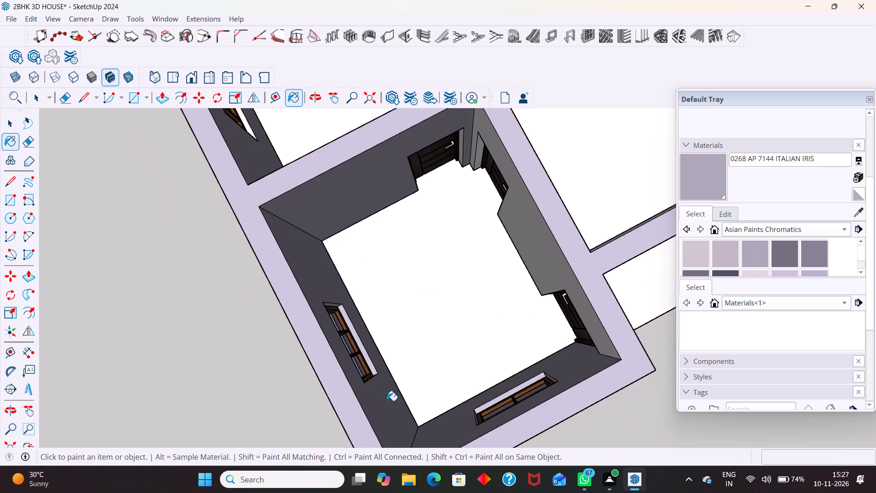
pyautogui.moveTo(359, 418); pyautogui.dragTo(255, 417, button='middle')
pyautogui.scroll(12, 291, 327)
pyautogui.moveTo(370, 325); pyautogui.dragTo(228, 411, button='middle')
pyautogui.scroll(5, 354, 385)
pyautogui.click(407, 378)
pyautogui.scroll(-7, 416, 324)
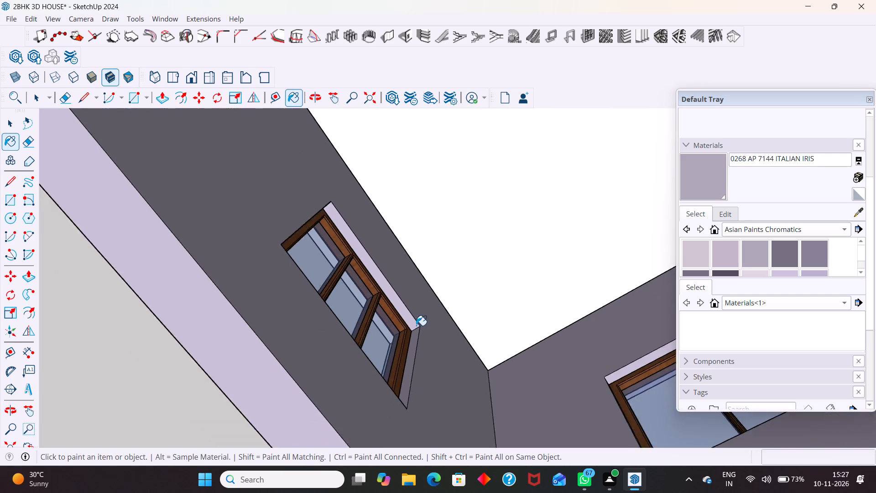
# Paint the inner sill and one side reveal of the rear room's three-pane side window with 0268 AP 7144 ITALIAN IRIS.
pyautogui.scroll(-7, 416, 325)
pyautogui.moveTo(405, 410); pyautogui.dragTo(271, 343, button='middle')
pyautogui.scroll(5, 543, 270)
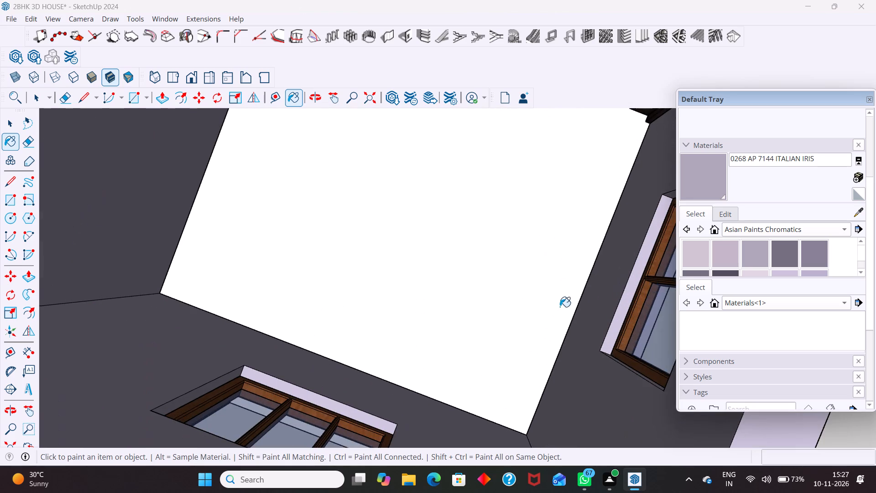
pyautogui.scroll(-13, 504, 291)
pyautogui.scroll(12, 349, 290)
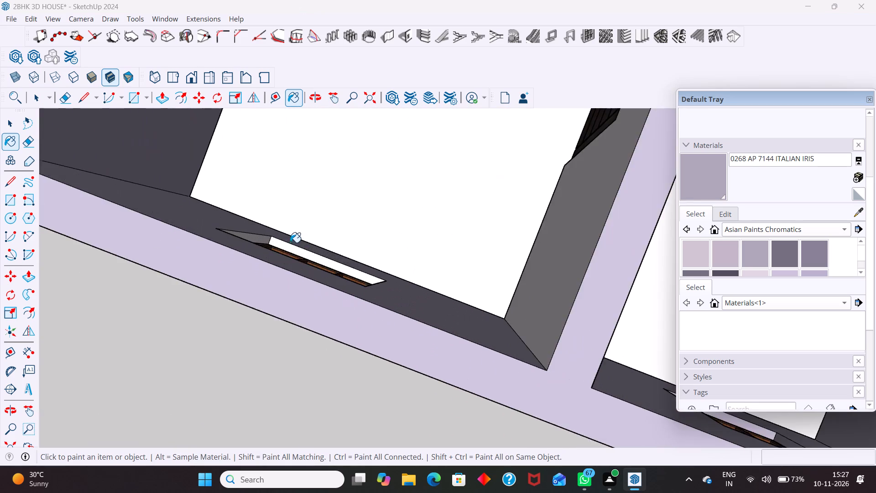
pyautogui.scroll(6, 294, 249)
pyautogui.click(294, 249)
pyautogui.click(243, 228)
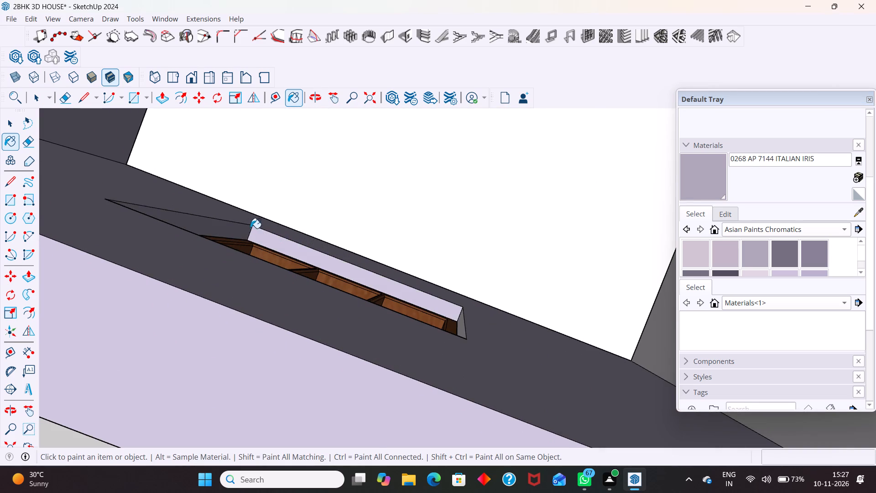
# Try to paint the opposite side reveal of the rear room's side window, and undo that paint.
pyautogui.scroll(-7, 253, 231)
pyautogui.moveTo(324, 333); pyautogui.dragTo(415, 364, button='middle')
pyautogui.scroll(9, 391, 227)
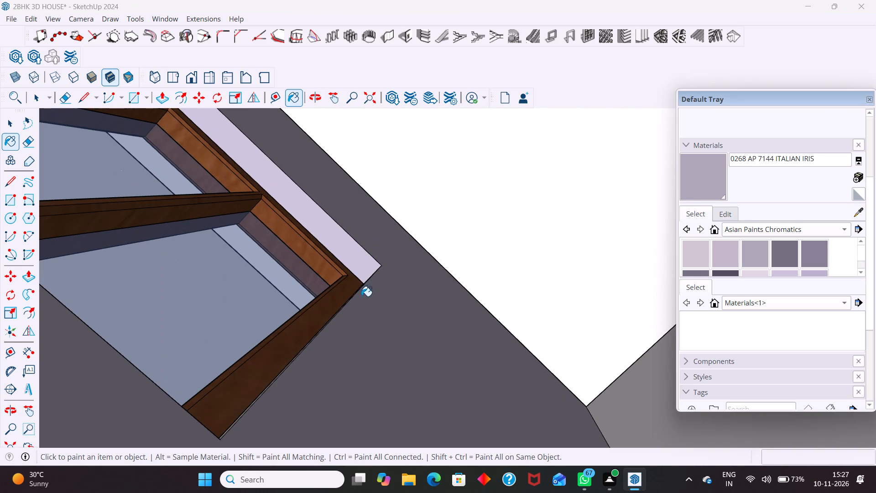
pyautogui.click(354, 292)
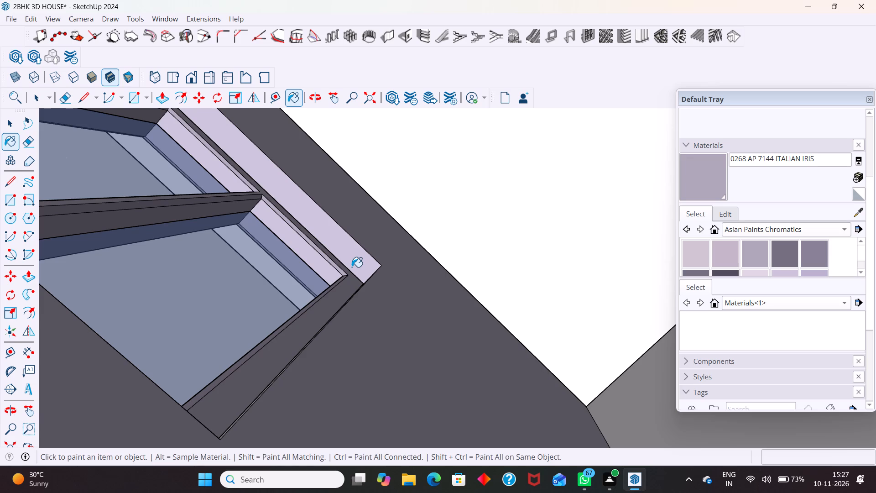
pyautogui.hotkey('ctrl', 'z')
# Paint the front room's partition wall and the side reveals of its two corner door openings with 0268 AP 7144 ITALIAN IRIS.
pyautogui.scroll(-20, 336, 250)
pyautogui.scroll(-3, 336, 250)
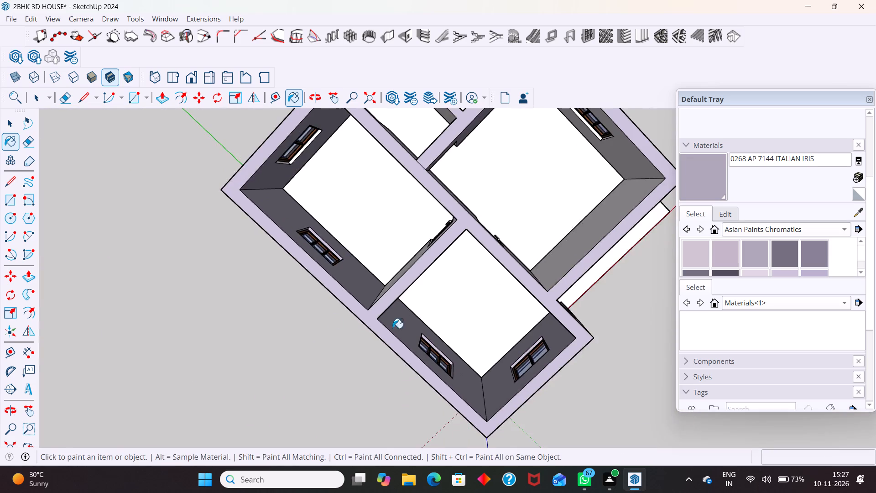
pyautogui.moveTo(409, 324); pyautogui.dragTo(529, 171, button='middle')
pyautogui.scroll(5, 435, 288)
pyautogui.click(600, 251)
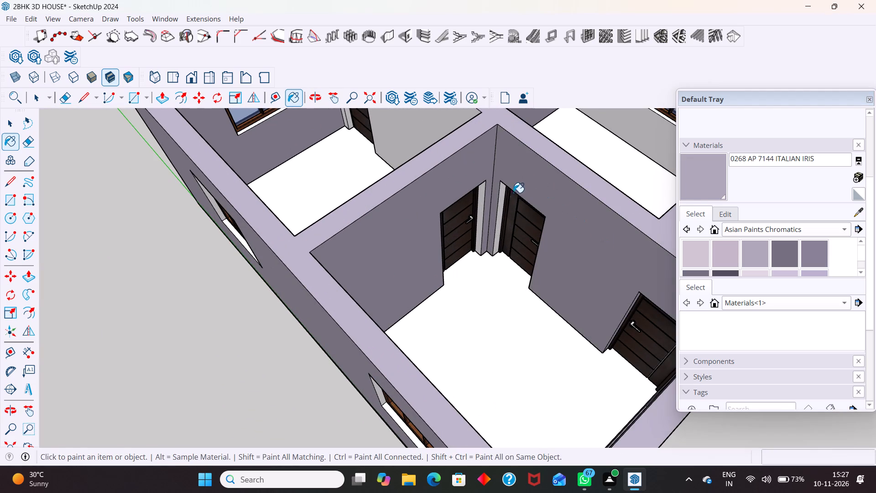
pyautogui.scroll(7, 504, 218)
pyautogui.click(499, 194)
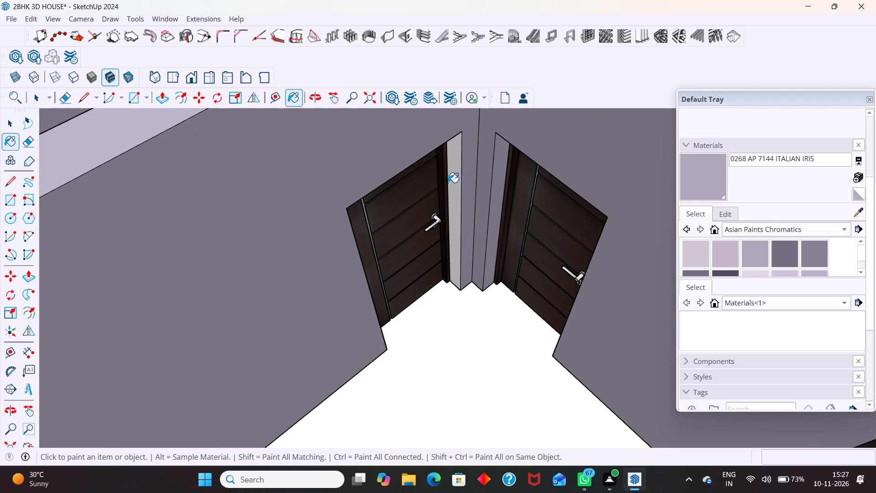
pyautogui.click(458, 179)
pyautogui.moveTo(468, 259); pyautogui.dragTo(323, 282, button='middle')
pyautogui.scroll(6, 342, 252)
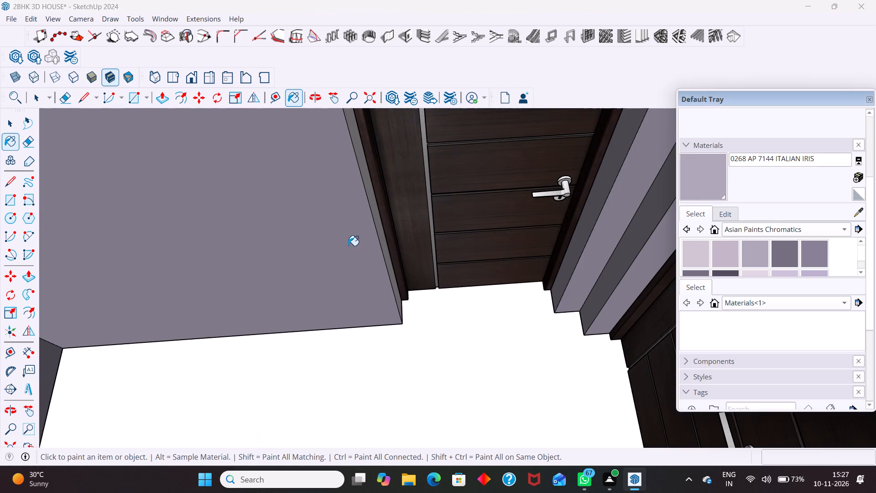
pyautogui.click(380, 227)
pyautogui.scroll(-15, 377, 226)
# Paint the remaining door side reveal and the adjoining room's partition wall around its door with 0268 AP 7144 ITALIAN IRIS.
pyautogui.moveTo(431, 313); pyautogui.dragTo(659, 242, button='middle')
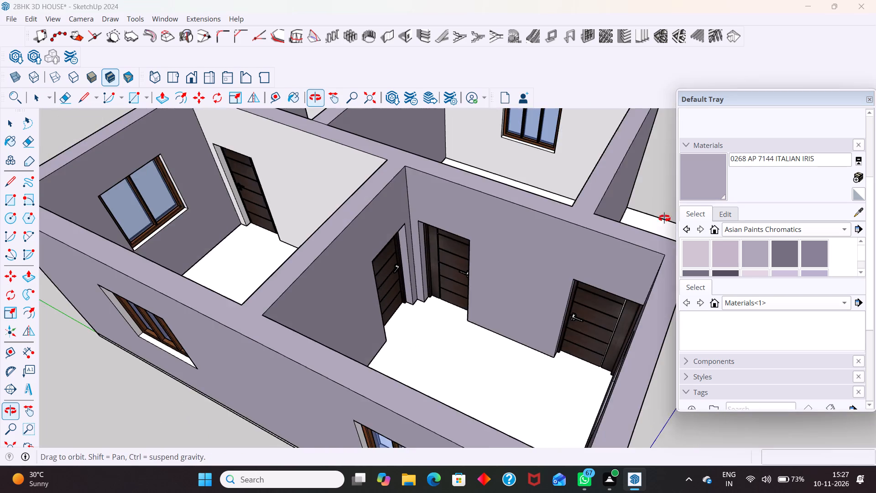
pyautogui.moveTo(495, 262); pyautogui.dragTo(704, 223, button='middle')
pyautogui.scroll(8, 501, 209)
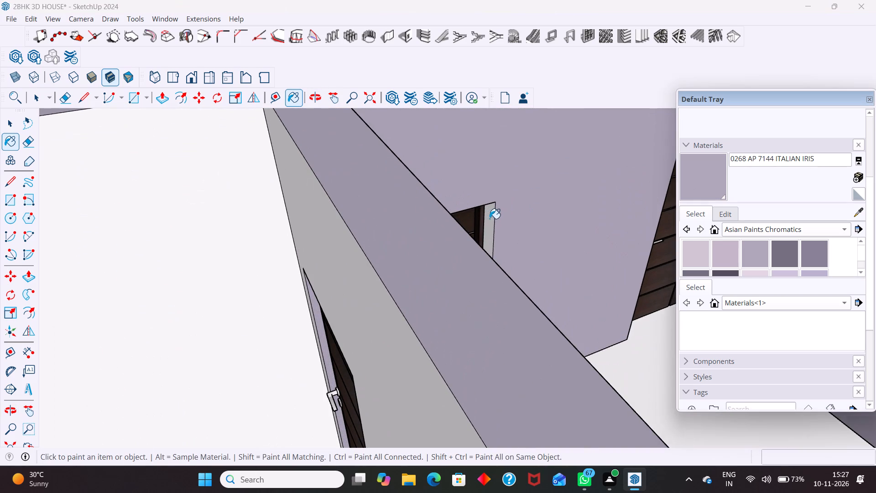
pyautogui.click(490, 219)
pyautogui.click(349, 245)
pyautogui.scroll(-7, 348, 241)
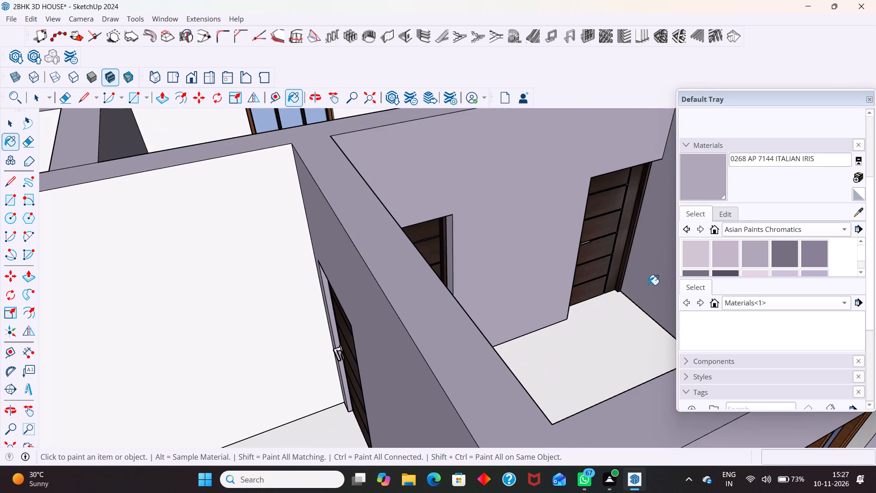
# Paint the side reveal of the front room's third door, away from the two corner doors, with 0268 AP 7144 ITALIAN IRIS.
pyautogui.moveTo(644, 288); pyautogui.dragTo(437, 266, button='middle')
pyautogui.scroll(4, 610, 259)
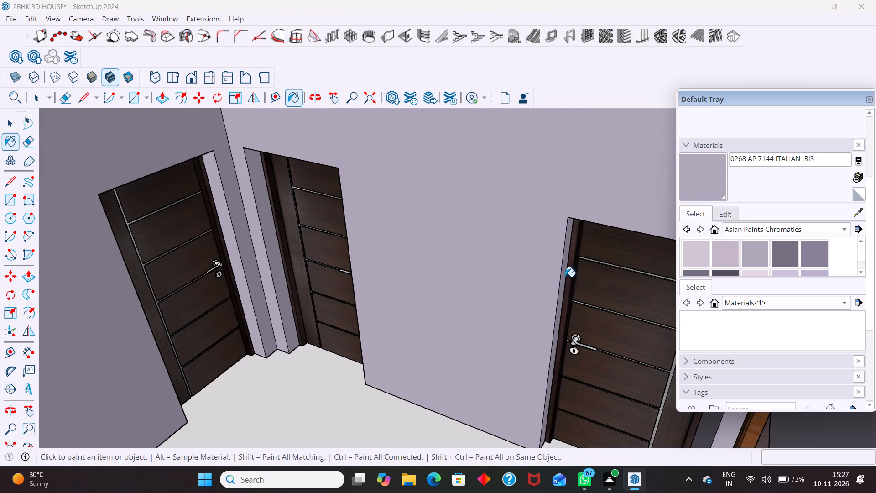
pyautogui.click(563, 277)
pyautogui.scroll(15, 559, 281)
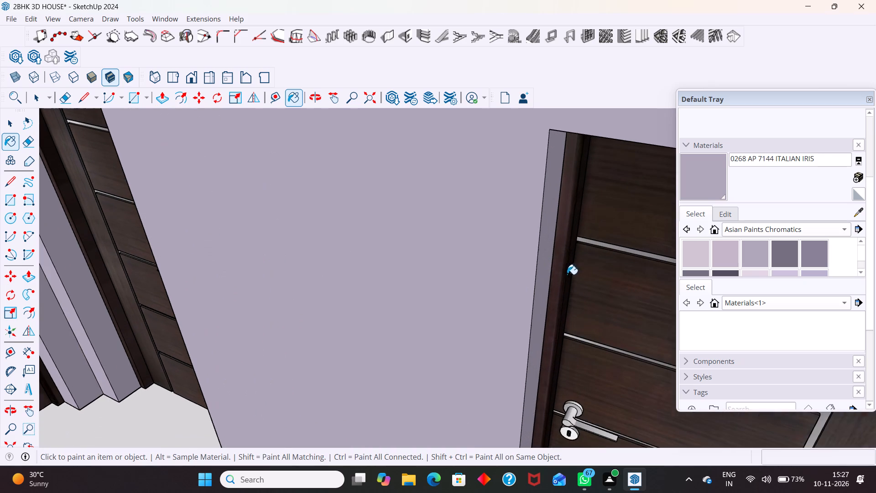
pyautogui.click(540, 269)
pyautogui.scroll(-16, 499, 288)
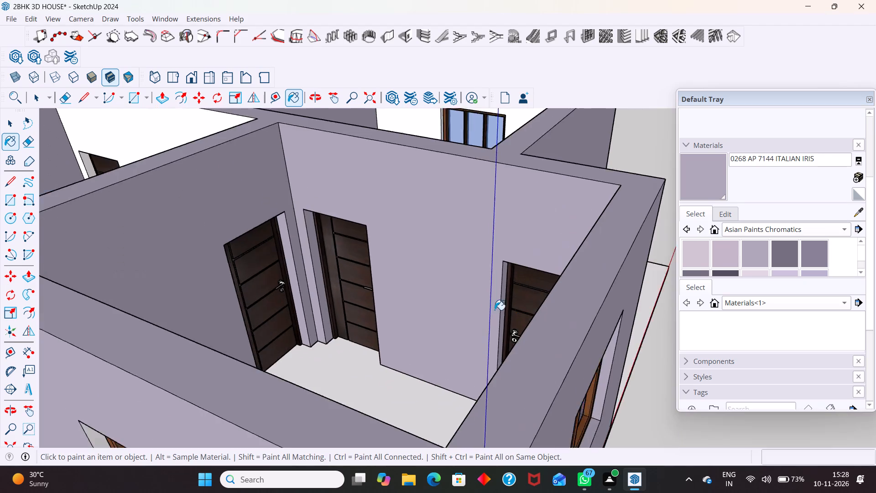
# Examine the front room's walls, doors and windows from several angles for faces still unpainted.
pyautogui.moveTo(566, 311); pyautogui.dragTo(617, 210, button='middle')
pyautogui.scroll(-2, 561, 295)
pyautogui.moveTo(526, 294); pyautogui.dragTo(542, 346, button='middle')
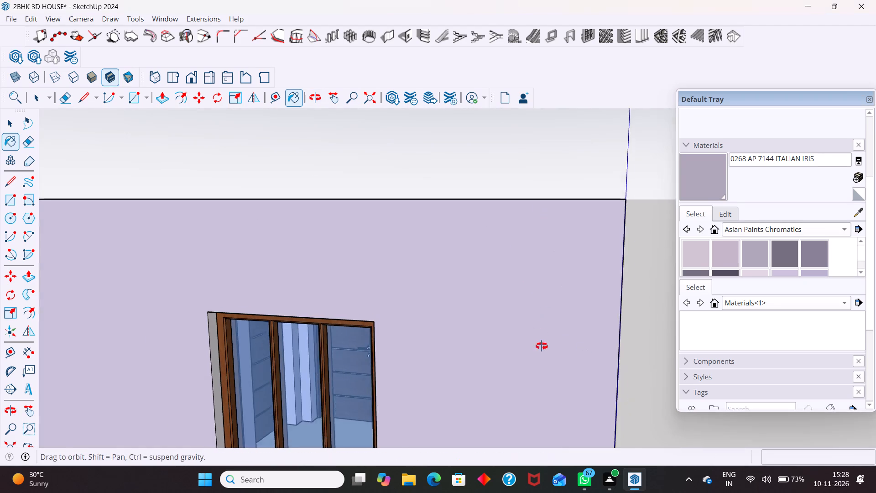
pyautogui.moveTo(542, 346); pyautogui.dragTo(568, 450, button='middle')
pyautogui.scroll(6, 560, 251)
pyautogui.moveTo(582, 298); pyautogui.dragTo(692, 276, button='middle')
pyautogui.scroll(1, 638, 234)
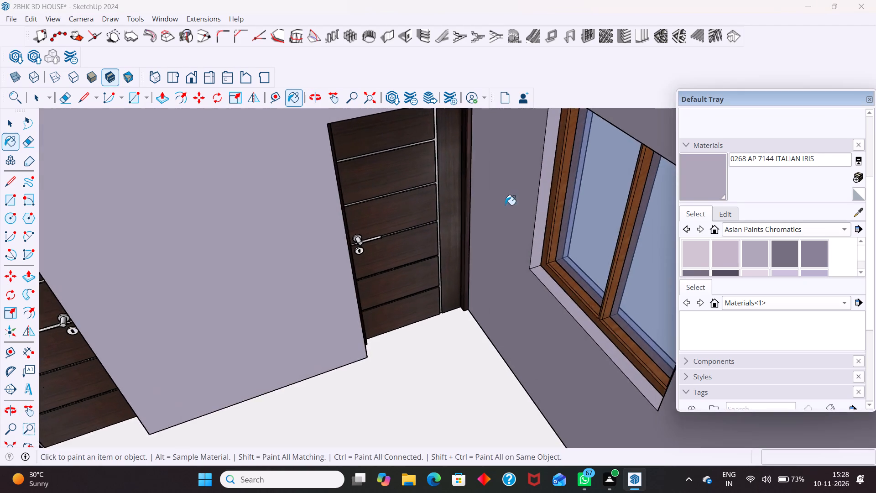
pyautogui.scroll(-11, 479, 250)
pyautogui.moveTo(516, 271); pyautogui.dragTo(626, 252, button='middle')
pyautogui.scroll(6, 495, 196)
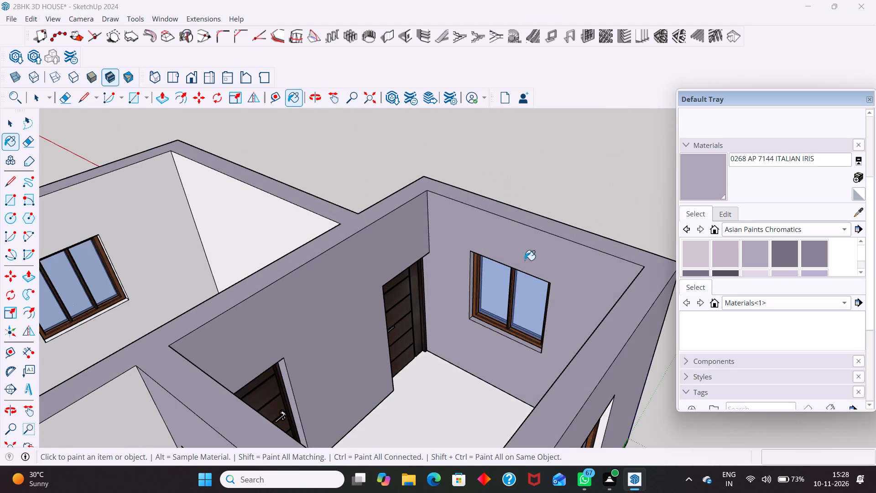
pyautogui.moveTo(526, 260); pyautogui.dragTo(607, 140, button='middle')
pyautogui.moveTo(562, 152); pyautogui.dragTo(539, 322, button='middle')
pyautogui.scroll(2, 501, 189)
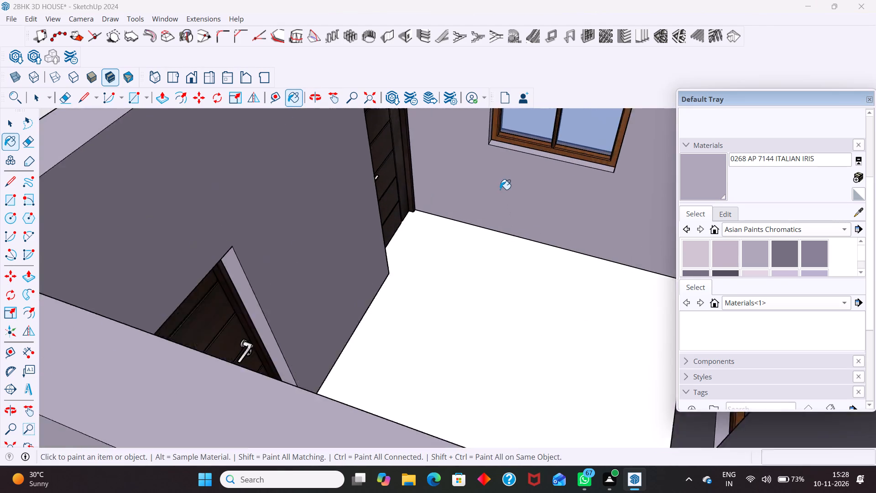
pyautogui.scroll(2, 500, 189)
# Paint the rear room's partition wall and both side reveals of its corner door with 0268 AP 7144 ITALIAN IRIS.
pyautogui.scroll(-16, 499, 194)
pyautogui.scroll(4, 451, 254)
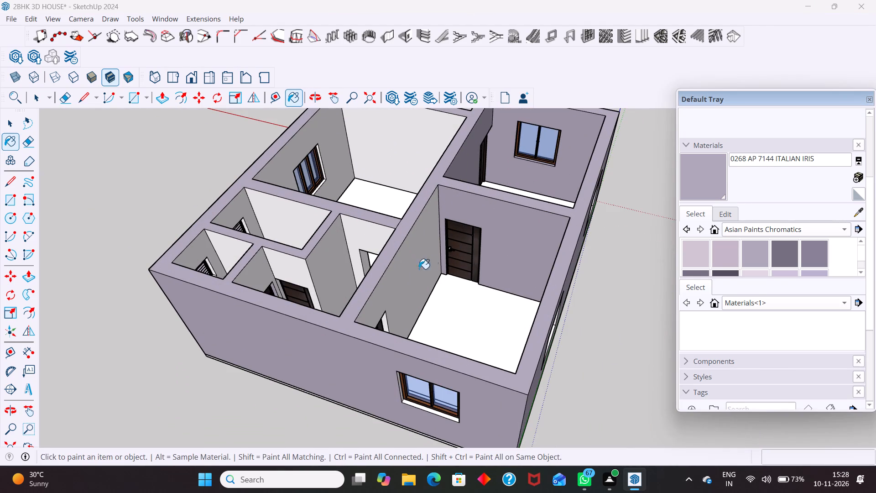
pyautogui.click(402, 273)
pyautogui.moveTo(504, 301); pyautogui.dragTo(366, 392, button='middle')
pyautogui.scroll(8, 329, 319)
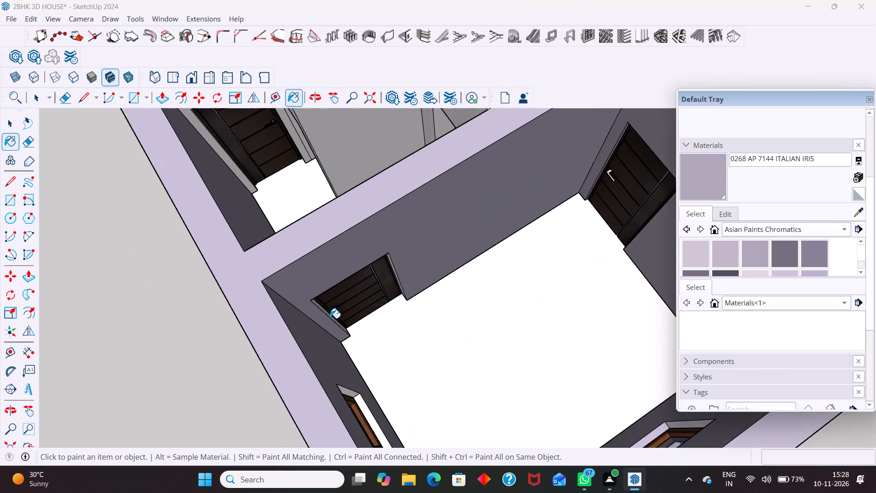
pyautogui.scroll(4, 330, 318)
pyautogui.click(327, 309)
pyautogui.scroll(11, 383, 288)
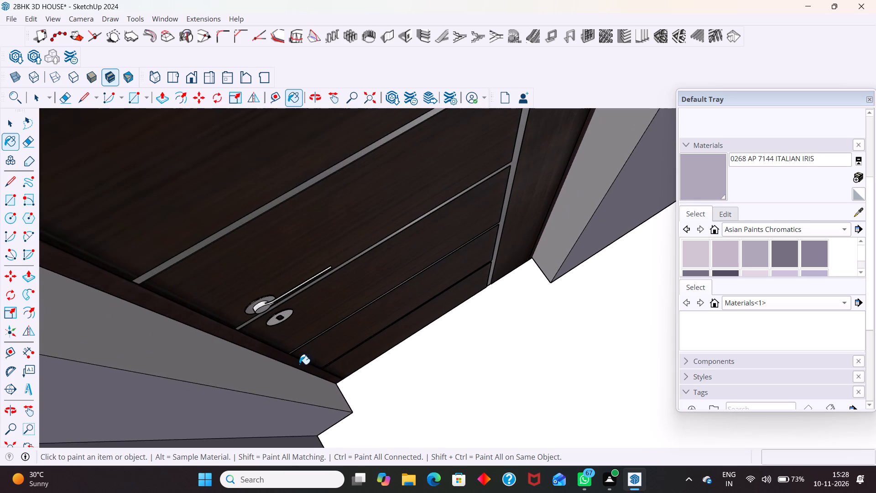
pyautogui.click(295, 376)
pyautogui.click(563, 242)
# Paint the passage's long partition wall and the faces of its projecting wall pier with 0268 AP 7144 ITALIAN IRIS.
pyautogui.scroll(-7, 554, 283)
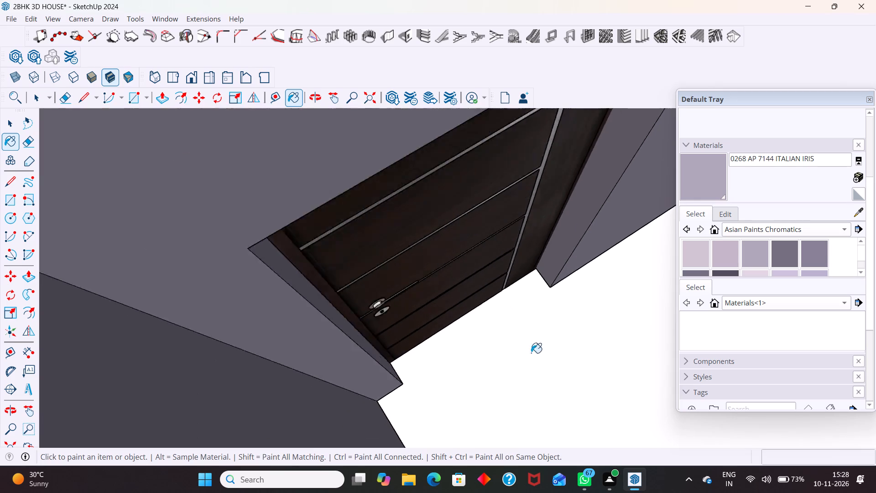
pyautogui.scroll(-5, 531, 353)
pyautogui.scroll(3, 464, 242)
pyautogui.click(466, 184)
pyautogui.scroll(-5, 420, 297)
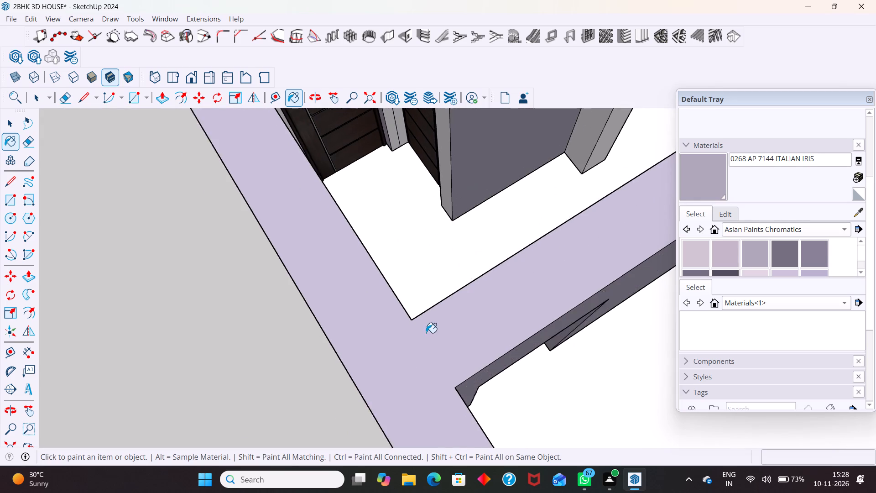
pyautogui.scroll(-2, 426, 333)
pyautogui.click(584, 146)
pyautogui.scroll(10, 564, 161)
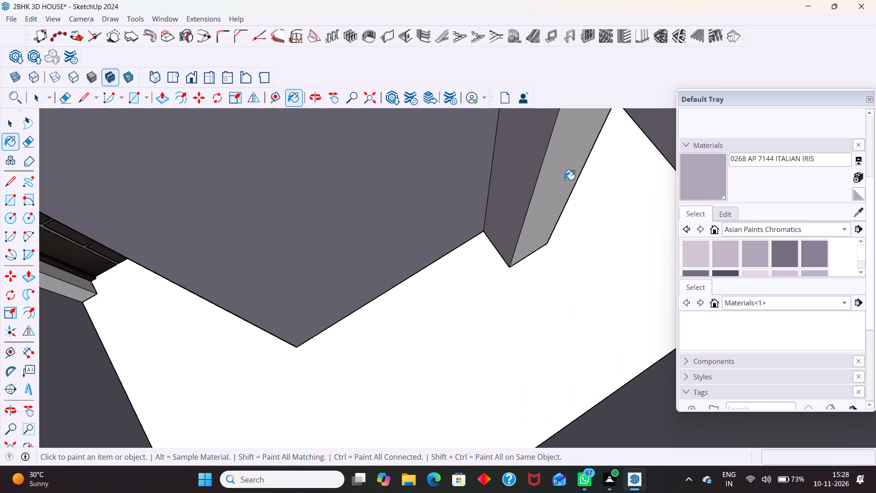
pyautogui.click(564, 179)
# Paint the walls around the passage's two corner doors and the pier between them with 0268 AP 7144 ITALIAN IRIS.
pyautogui.scroll(-12, 547, 232)
pyautogui.scroll(5, 430, 243)
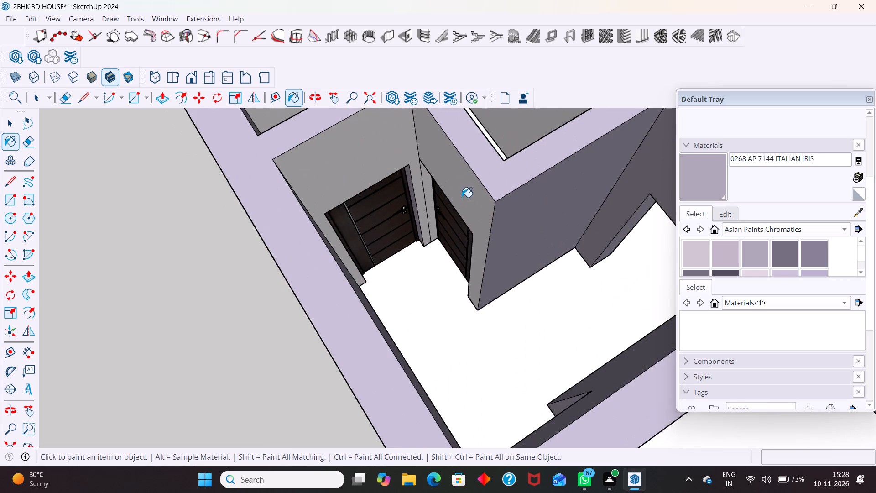
pyautogui.click(462, 197)
pyautogui.click(428, 190)
pyautogui.click(415, 192)
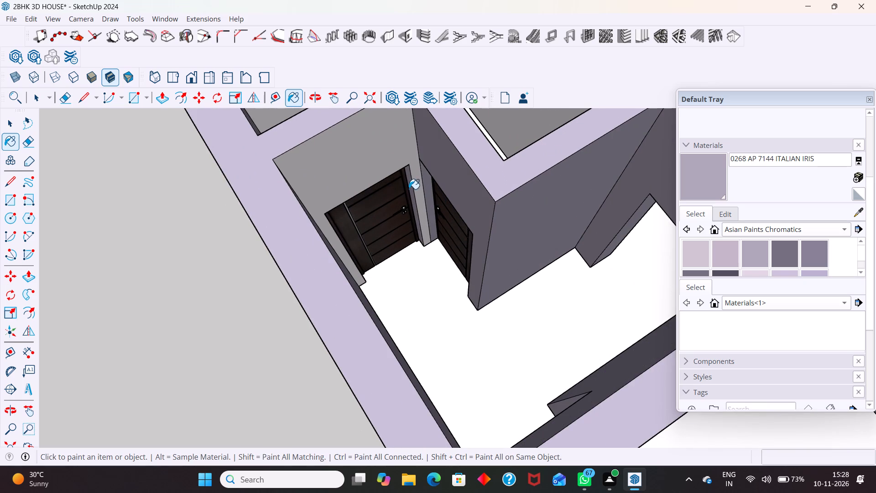
pyautogui.click(409, 189)
pyautogui.scroll(9, 412, 189)
pyautogui.click(426, 141)
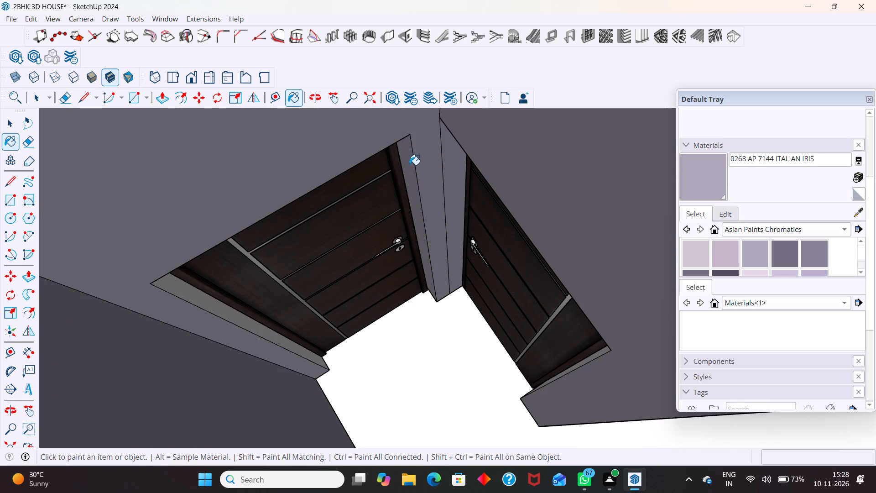
# Paint the remaining outer side reveals of the passage's two corner doors with 0268 AP 7144 ITALIAN IRIS.
pyautogui.scroll(5, 236, 314)
pyautogui.click(229, 317)
pyautogui.scroll(-6, 506, 256)
pyautogui.scroll(6, 615, 308)
pyautogui.scroll(-7, 351, 219)
pyautogui.moveTo(415, 306); pyautogui.dragTo(599, 235, button='middle')
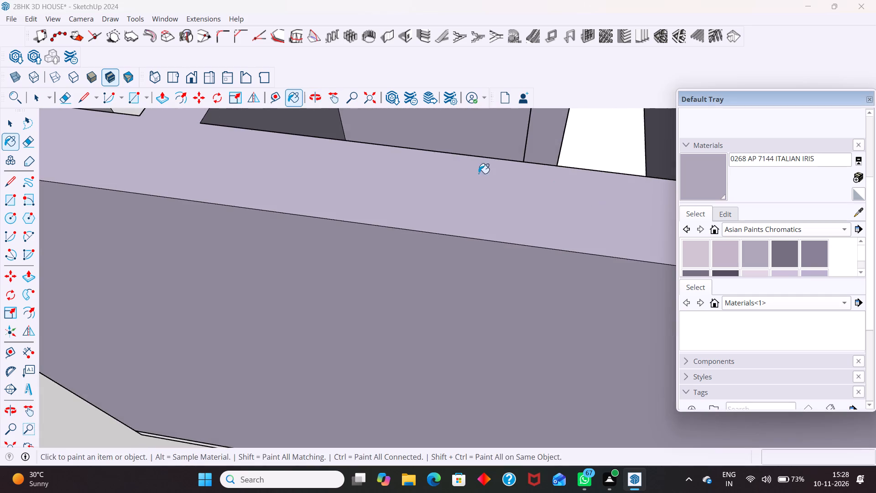
pyautogui.moveTo(456, 163); pyautogui.dragTo(473, 306, button='middle')
pyautogui.scroll(6, 453, 188)
pyautogui.scroll(3, 487, 156)
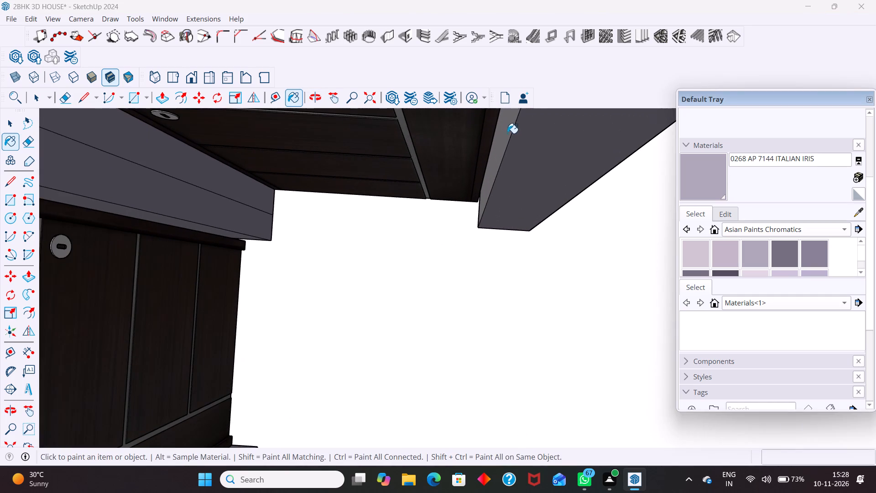
pyautogui.click(513, 133)
pyautogui.click(506, 131)
pyautogui.scroll(4, 498, 133)
pyautogui.scroll(-7, 395, 310)
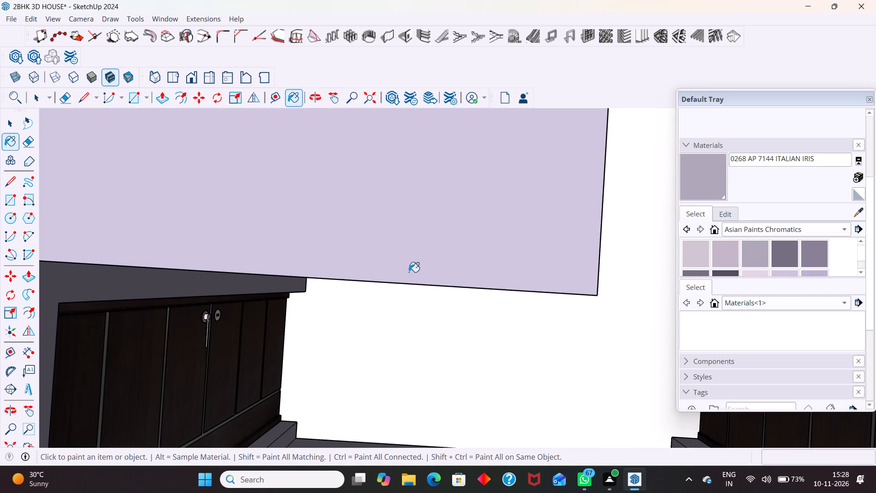
# Paint the larger bathroom's long wall and ventilator wall with 0268 AP 7144 ITALIAN IRIS.
pyautogui.scroll(-20, 409, 272)
pyautogui.scroll(-18, 409, 272)
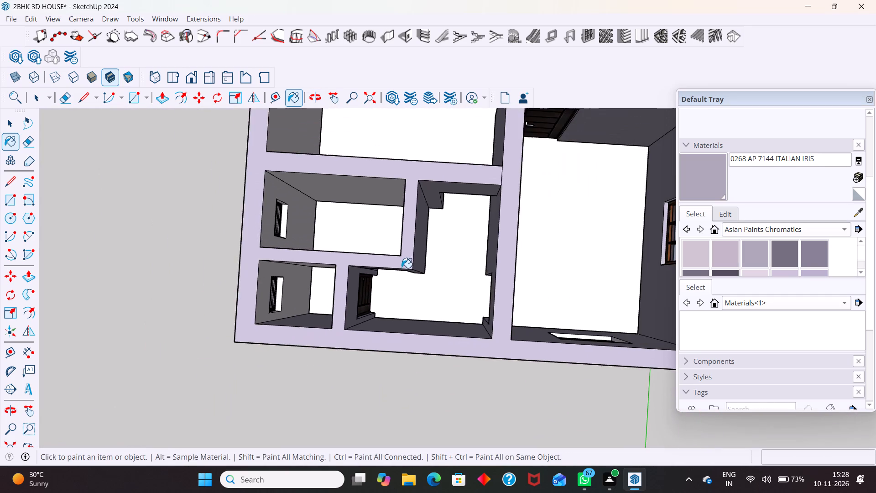
pyautogui.scroll(7, 332, 206)
pyautogui.click(369, 158)
pyautogui.click(172, 180)
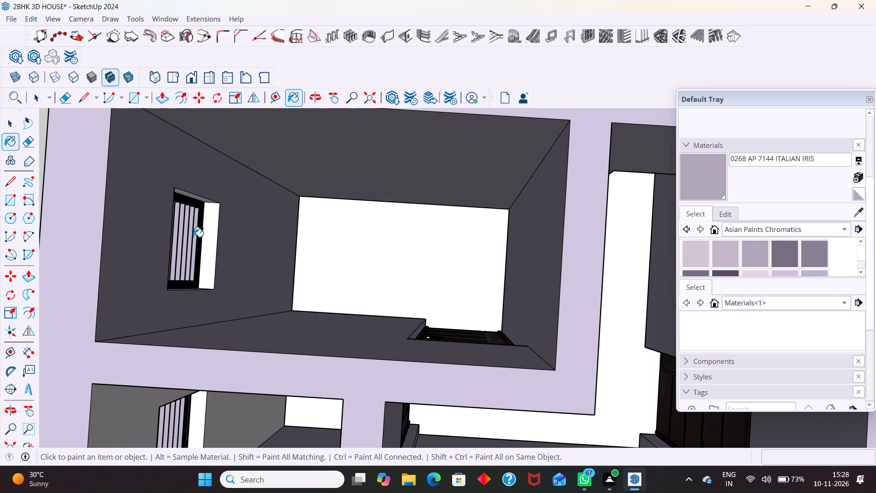
# Paint the inner sill and both side reveals of the larger bathroom's ventilator with 0268 AP 7144 ITALIAN IRIS.
pyautogui.click(201, 237)
pyautogui.scroll(6, 218, 228)
pyautogui.click(215, 221)
pyautogui.scroll(4, 187, 185)
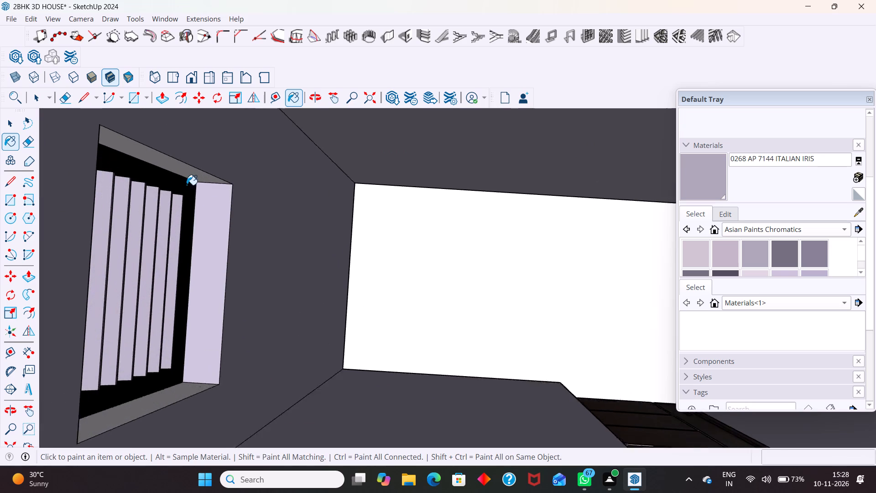
pyautogui.scroll(1, 187, 185)
pyautogui.click(194, 171)
pyautogui.scroll(3, 200, 288)
pyautogui.scroll(-7, 201, 250)
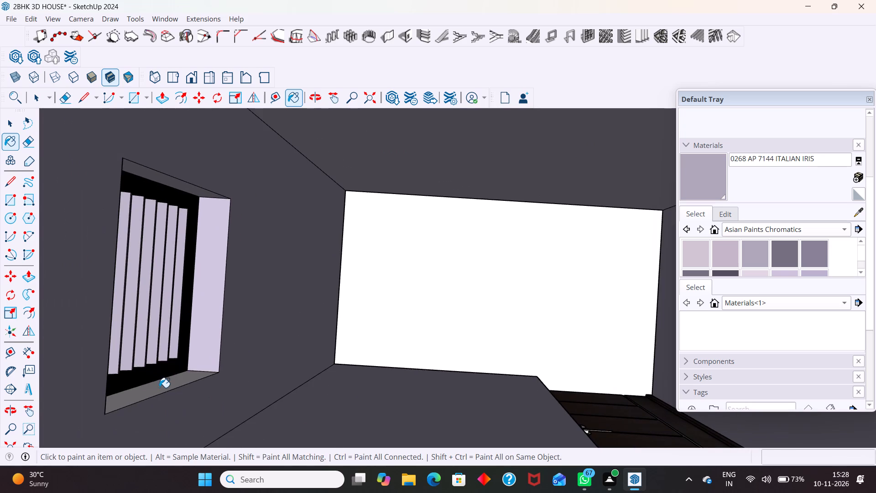
pyautogui.click(159, 388)
# Paint the inner sill and both side reveals of the smaller bathroom's ventilator with 0268 AP 7144 ITALIAN IRIS.
pyautogui.scroll(-7, 201, 328)
pyautogui.scroll(-6, 309, 247)
pyautogui.scroll(-5, 352, 282)
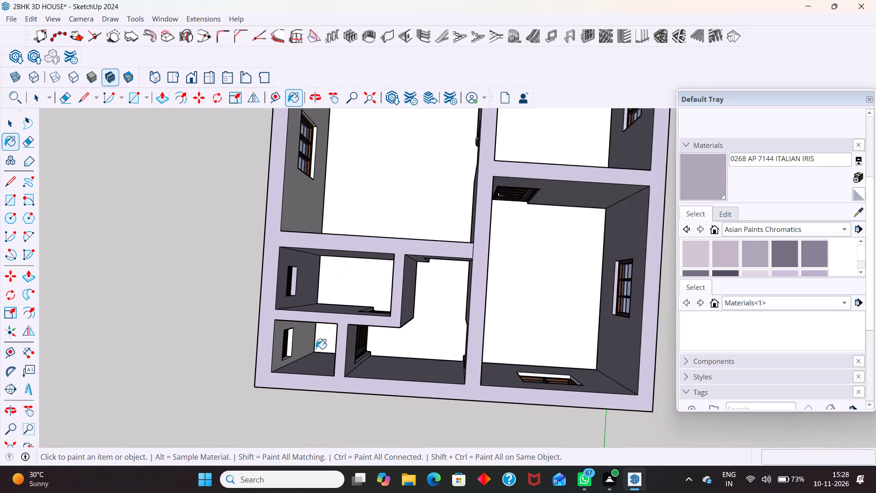
pyautogui.scroll(12, 304, 359)
pyautogui.click(287, 315)
pyautogui.scroll(9, 277, 354)
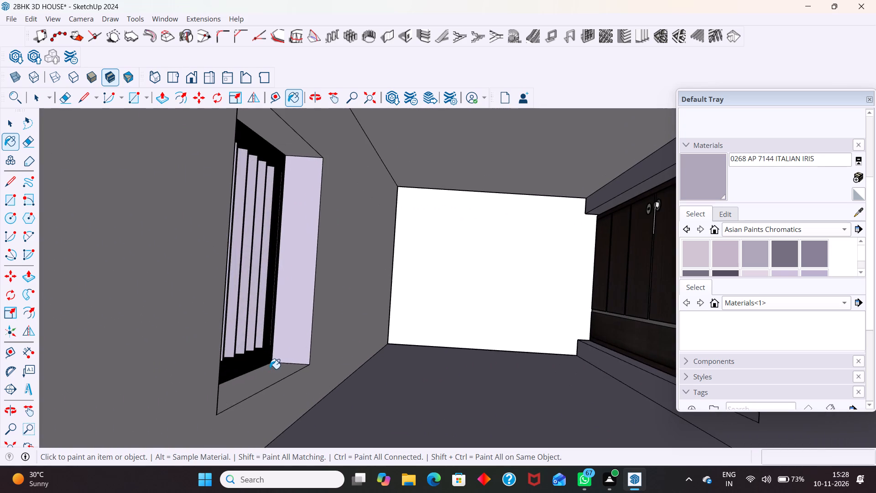
pyautogui.click(270, 369)
pyautogui.scroll(-6, 270, 371)
pyautogui.moveTo(266, 297); pyautogui.dragTo(254, 200, button='middle')
pyautogui.scroll(5, 285, 144)
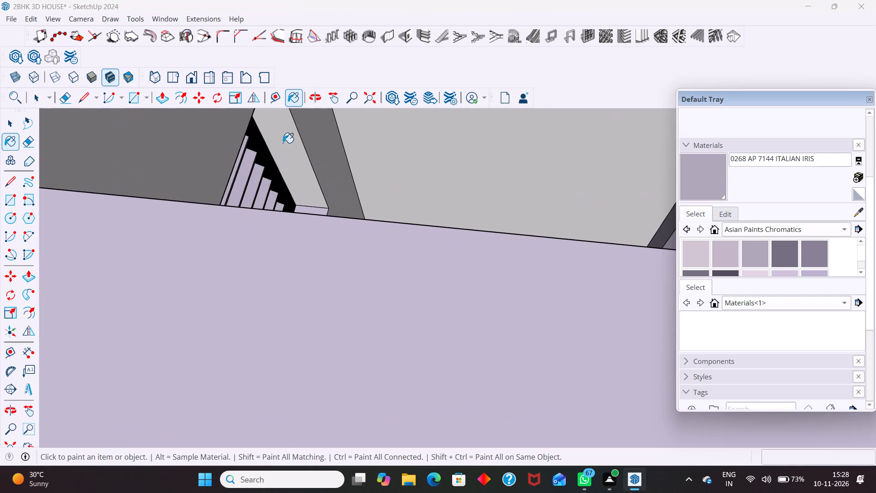
pyautogui.click(283, 143)
# Paint the smaller bathroom's partition wall and ventilator wall with 0268 AP 7144 ITALIAN IRIS.
pyautogui.click(401, 161)
pyautogui.click(316, 152)
pyautogui.scroll(-7, 359, 213)
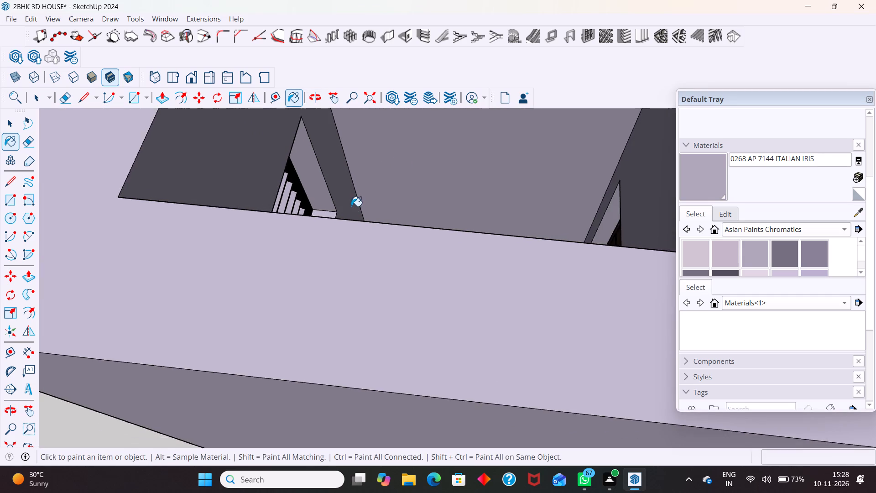
# Paint the outer sill and both side reveals of the rear room's two-pane exterior window with 0268 AP 7144 ITALIAN IRIS.
pyautogui.scroll(-20, 350, 210)
pyautogui.scroll(-6, 355, 241)
pyautogui.scroll(5, 479, 219)
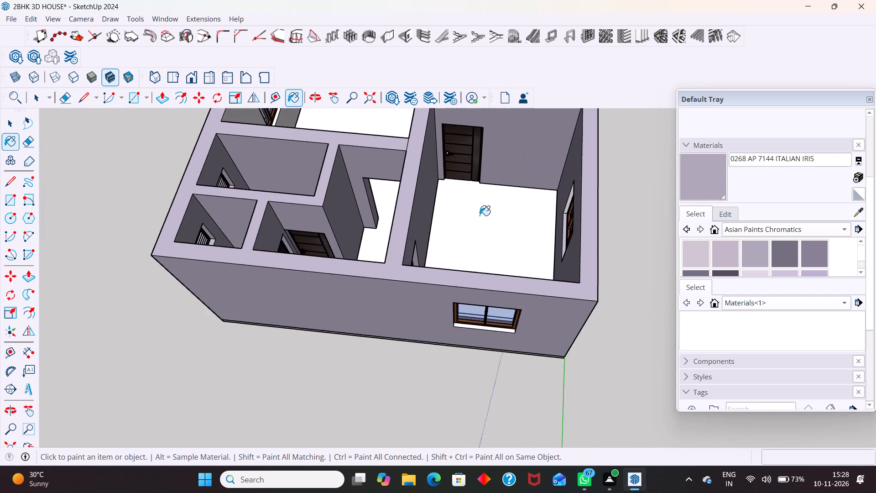
pyautogui.scroll(5, 480, 215)
pyautogui.scroll(5, 495, 396)
pyautogui.click(497, 384)
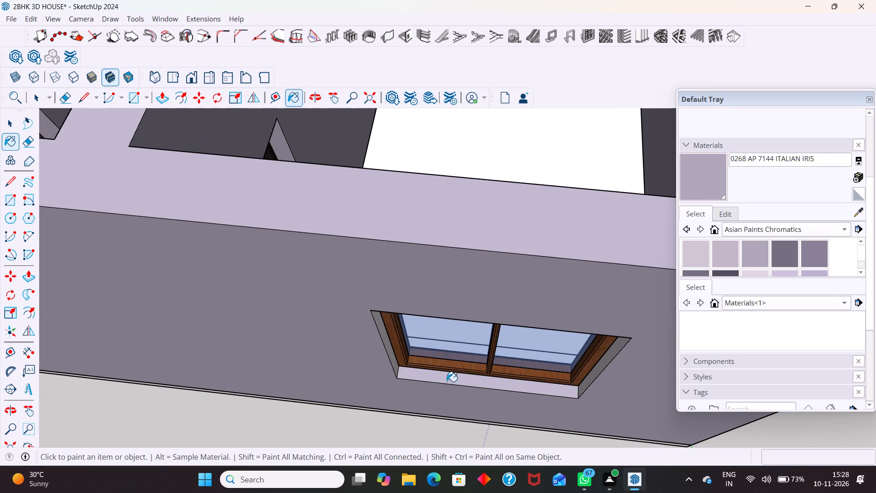
pyautogui.click(388, 347)
pyautogui.click(617, 355)
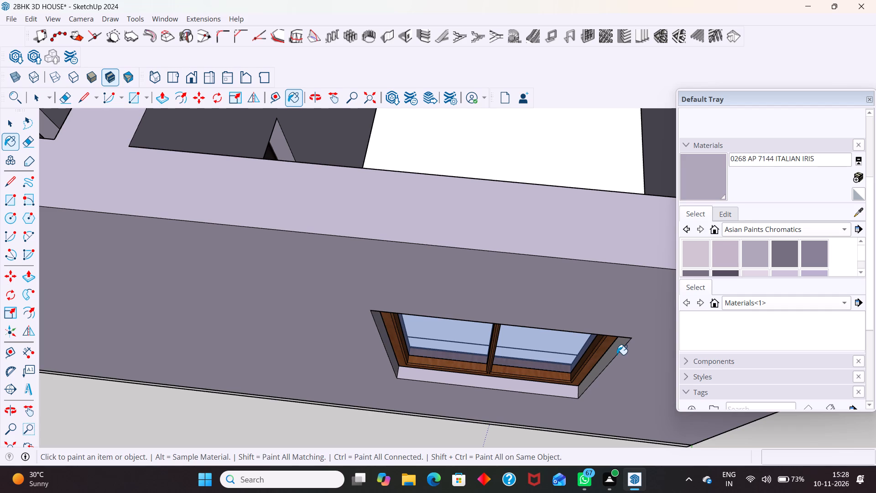
pyautogui.click(615, 350)
pyautogui.scroll(5, 615, 350)
pyautogui.scroll(-6, 485, 371)
pyautogui.scroll(-5, 381, 341)
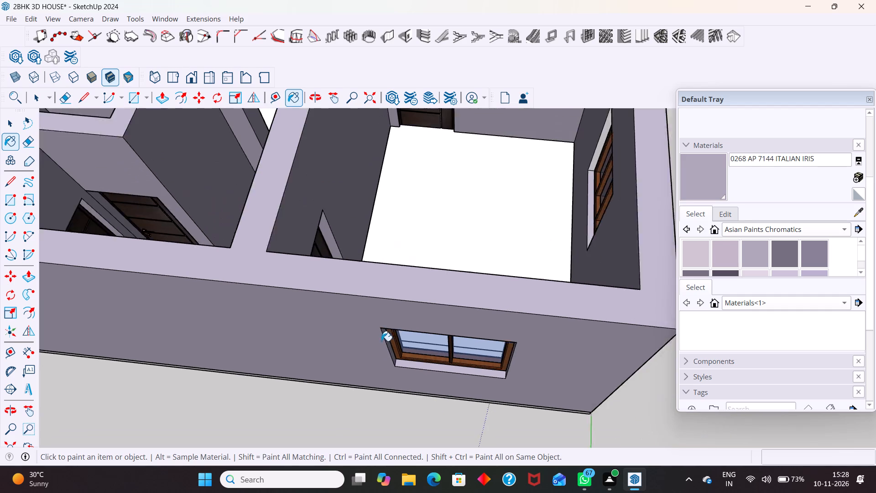
# Paint the remaining inner side reveal of the rear room's three-pane window with 0268 AP 7144 ITALIAN IRIS.
pyautogui.scroll(-1, 381, 341)
pyautogui.scroll(-5, 523, 221)
pyautogui.scroll(17, 586, 163)
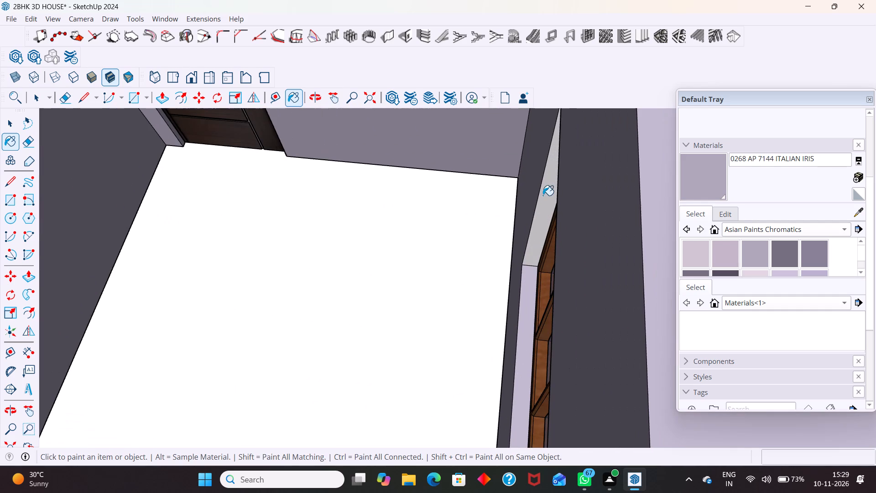
pyautogui.click(547, 194)
# Paint the outer sill and both outer side reveals of the rear room's three-pane window with 0268 AP 7144 ITALIAN IRIS.
pyautogui.scroll(-13, 501, 196)
pyautogui.moveTo(524, 276); pyautogui.dragTo(350, 253, button='middle')
pyautogui.scroll(12, 489, 288)
pyautogui.click(511, 279)
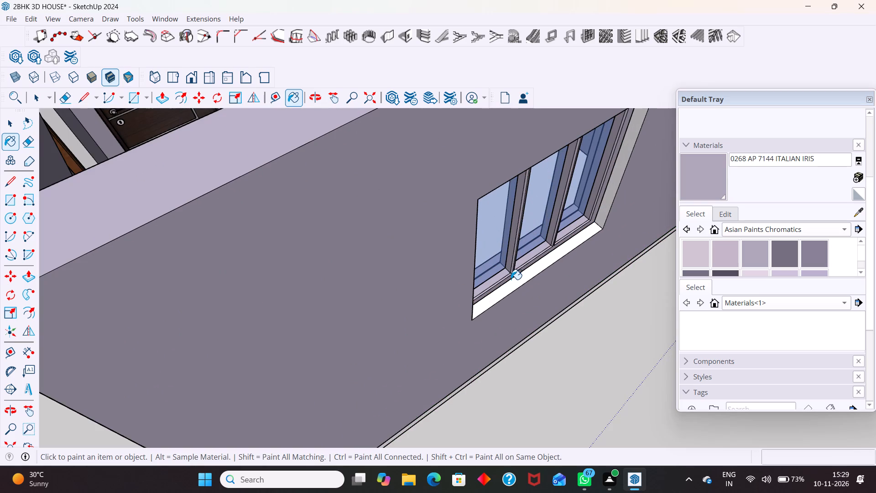
pyautogui.hotkey('ctrl', 'z')
pyautogui.scroll(5, 515, 287)
pyautogui.click(516, 286)
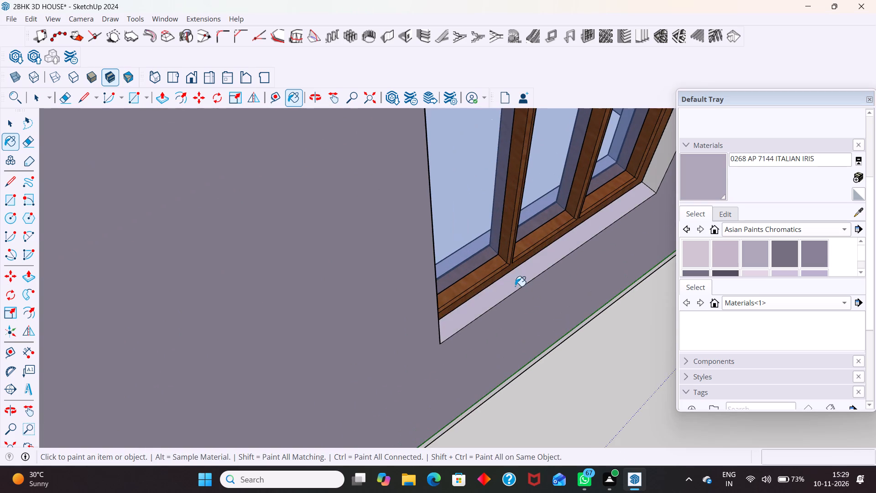
pyautogui.scroll(-5, 442, 324)
pyautogui.scroll(4, 605, 212)
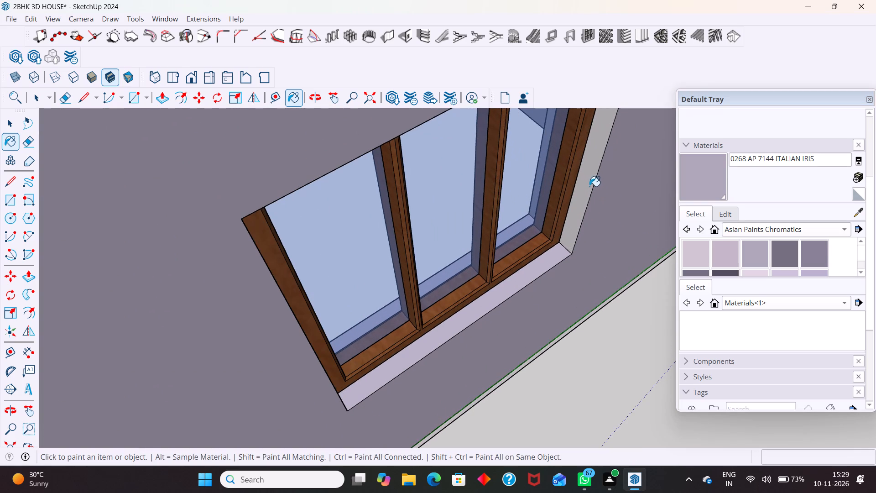
pyautogui.click(589, 186)
pyautogui.scroll(-7, 501, 307)
pyautogui.moveTo(454, 337); pyautogui.dragTo(329, 235, button='middle')
pyautogui.scroll(6, 377, 134)
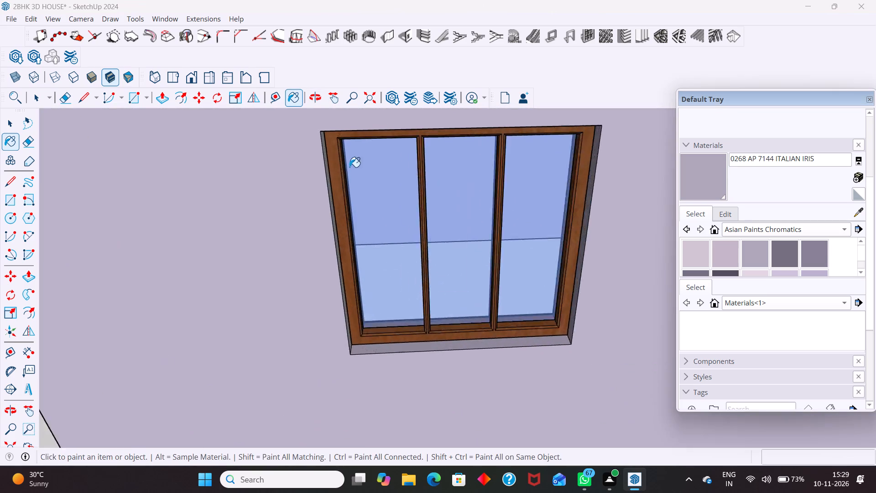
pyautogui.scroll(6, 349, 167)
pyautogui.click(339, 196)
# Paint the outer head reveal above the rear room's three-pane window with 0268 AP 7144 ITALIAN IRIS.
pyautogui.scroll(-7, 302, 321)
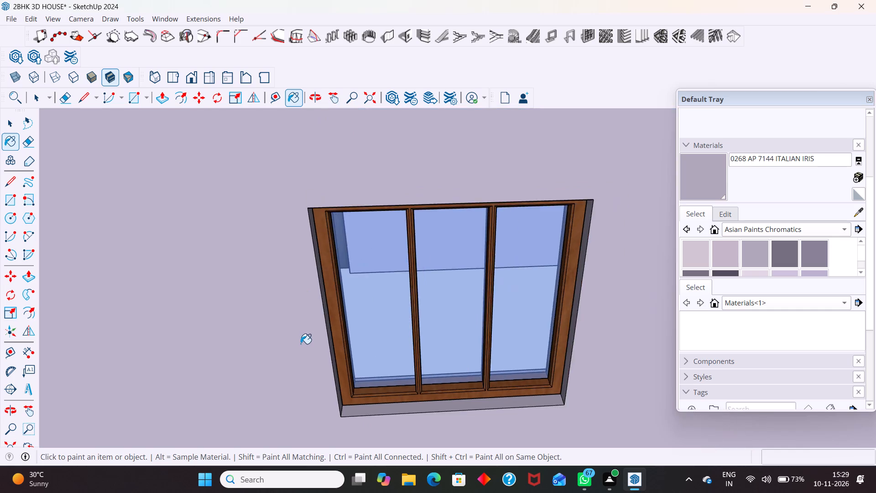
pyautogui.scroll(-5, 302, 346)
pyautogui.moveTo(384, 277); pyautogui.dragTo(446, 94, button='middle')
pyautogui.scroll(6, 447, 93)
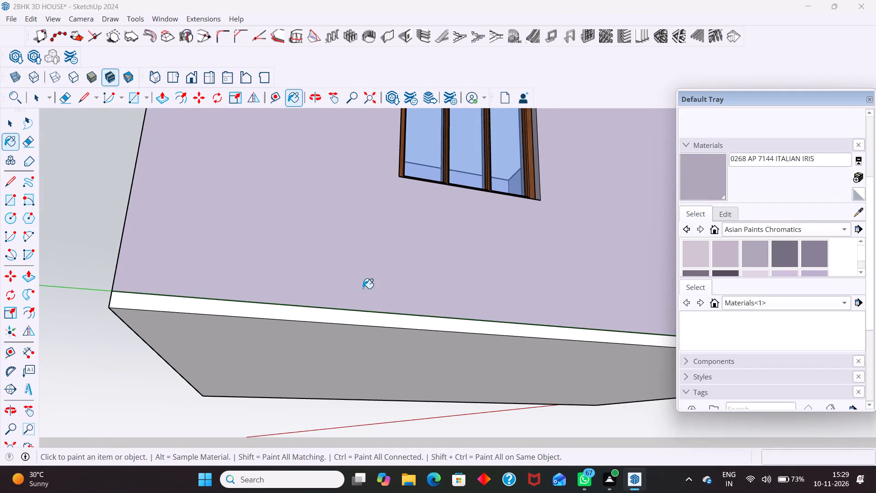
pyautogui.moveTo(362, 292); pyautogui.dragTo(284, 412, button='middle')
pyautogui.scroll(-5, 285, 371)
pyautogui.moveTo(388, 175); pyautogui.dragTo(389, 159, button='middle')
pyautogui.scroll(5, 389, 165)
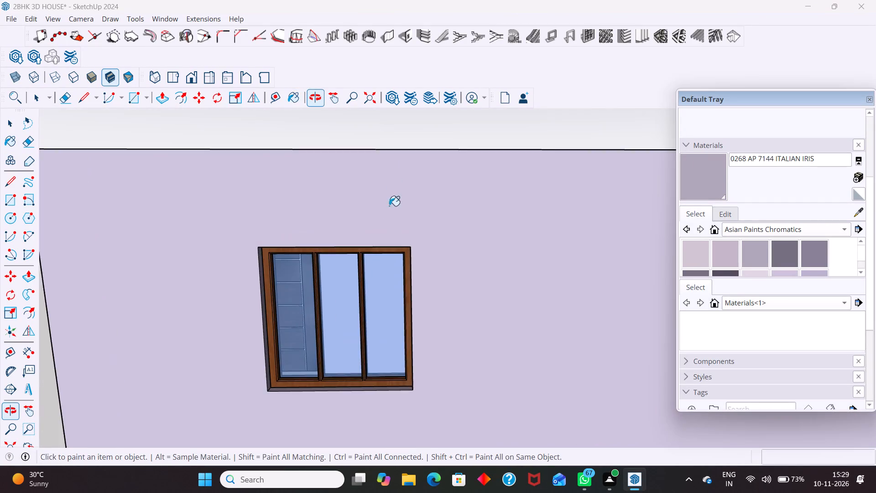
pyautogui.scroll(4, 389, 206)
pyautogui.moveTo(390, 285); pyautogui.dragTo(425, 161, button='middle')
pyautogui.scroll(3, 422, 158)
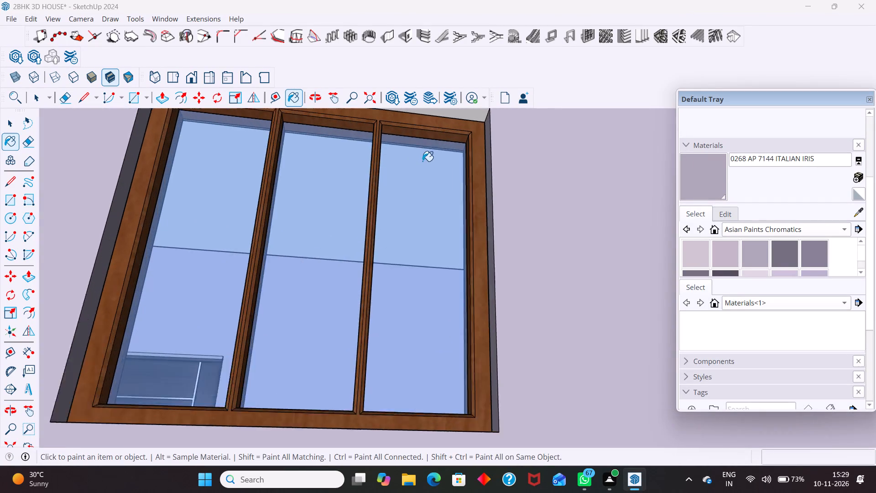
pyautogui.scroll(1, 422, 161)
pyautogui.scroll(-5, 445, 274)
pyautogui.scroll(4, 474, 157)
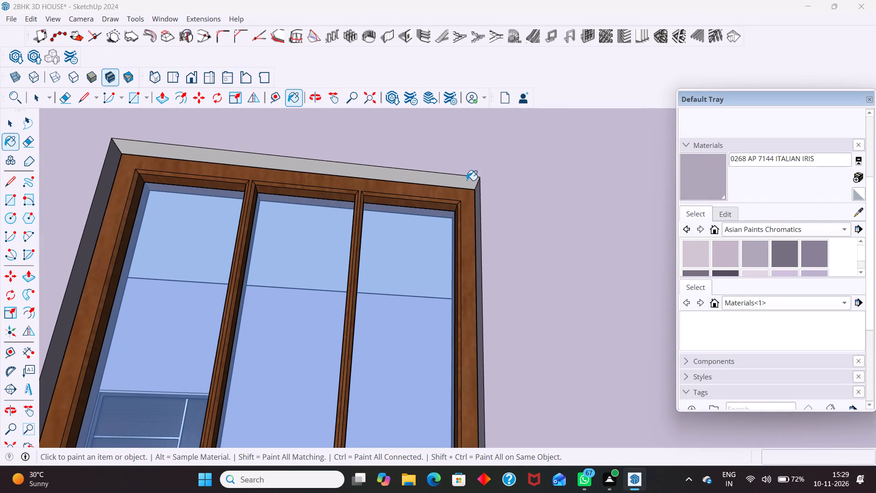
pyautogui.click(467, 180)
# Paint the outer sill and both side reveals of the other three-pane window on the same exterior wall with 0268 AP 7144 ITALIAN IRIS.
pyautogui.scroll(-13, 310, 225)
pyautogui.scroll(-4, 283, 263)
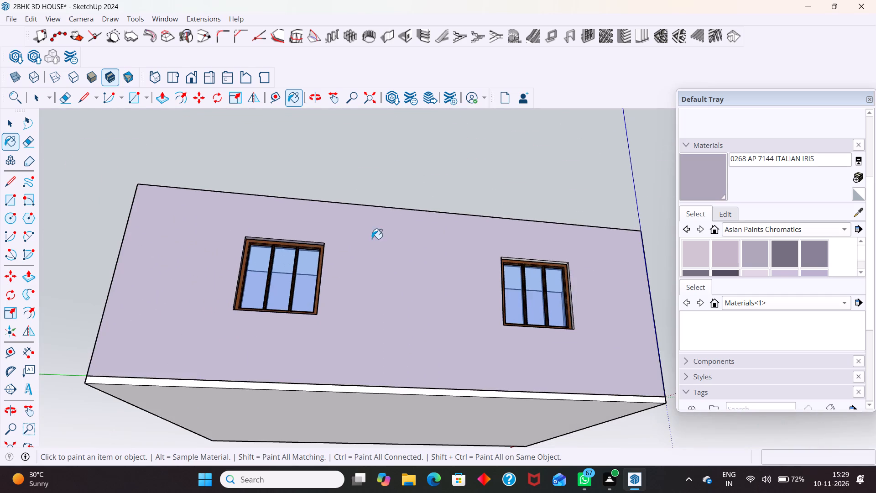
pyautogui.moveTo(377, 238); pyautogui.dragTo(203, 370, button='middle')
pyautogui.scroll(9, 355, 401)
pyautogui.click(391, 386)
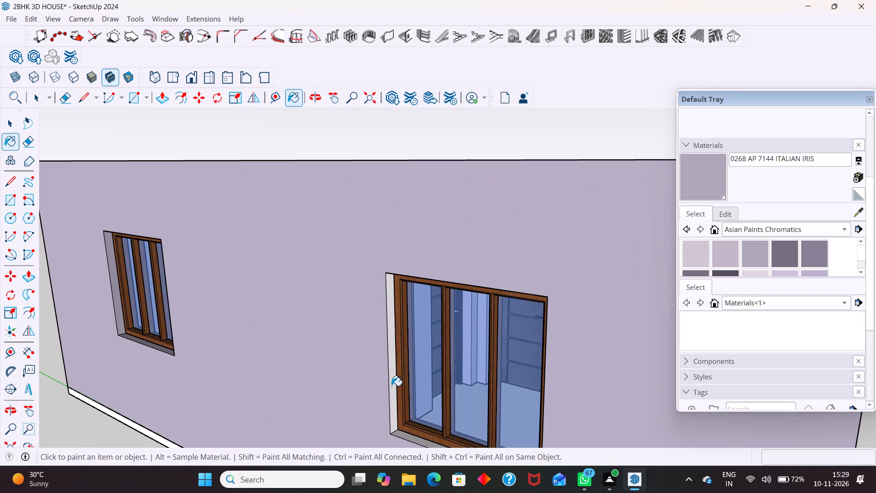
pyautogui.scroll(-5, 419, 265)
pyautogui.scroll(6, 430, 374)
pyautogui.click(458, 394)
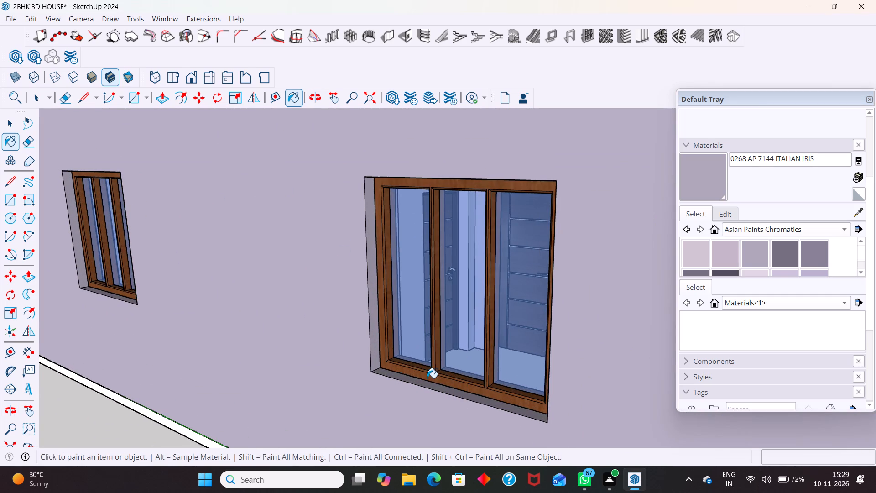
pyautogui.scroll(-5, 425, 375)
pyautogui.moveTo(464, 400); pyautogui.dragTo(572, 376, button='middle')
pyautogui.scroll(9, 612, 272)
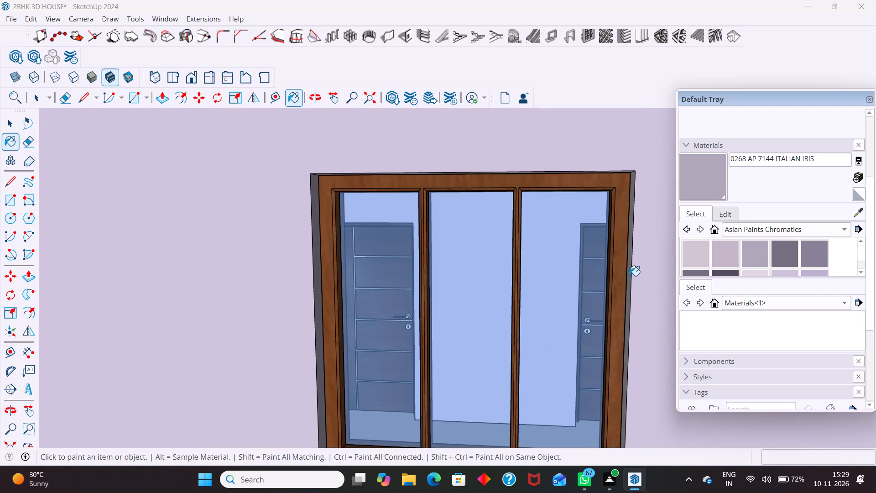
pyautogui.moveTo(620, 309); pyautogui.dragTo(674, 337, button='middle')
pyautogui.scroll(5, 633, 277)
pyautogui.click(667, 245)
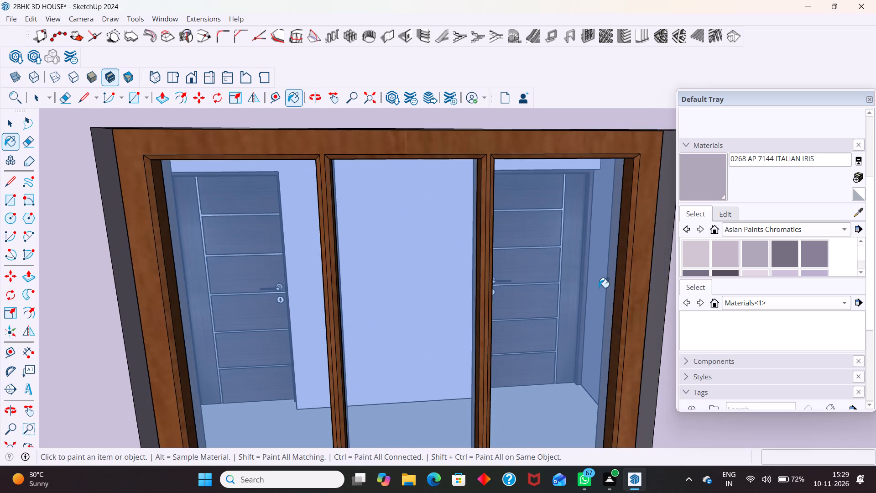
# Paint the outer head reveal of that second three-pane window with 0268 AP 7144 ITALIAN IRIS.
pyautogui.scroll(-9, 465, 305)
pyautogui.moveTo(465, 278); pyautogui.dragTo(490, 161, button='middle')
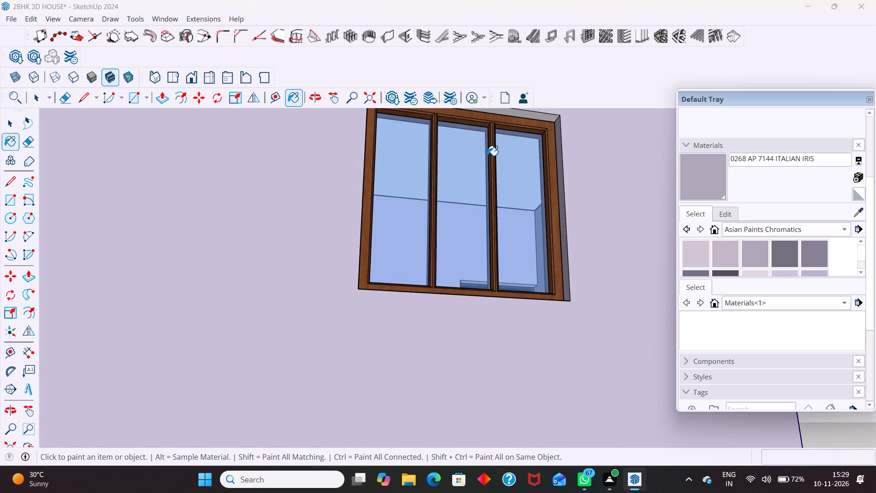
pyautogui.scroll(4, 486, 161)
pyautogui.scroll(-5, 480, 356)
pyautogui.scroll(5, 537, 128)
pyautogui.scroll(3, 532, 229)
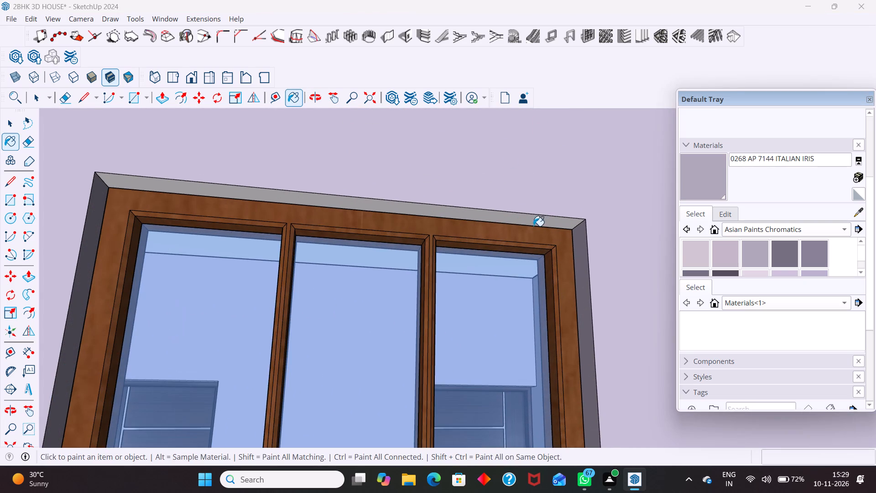
pyautogui.click(536, 221)
# Examine the outer reveals of the two-pane window beside the entrance for unpainted faces.
pyautogui.scroll(-13, 513, 233)
pyautogui.scroll(-6, 457, 253)
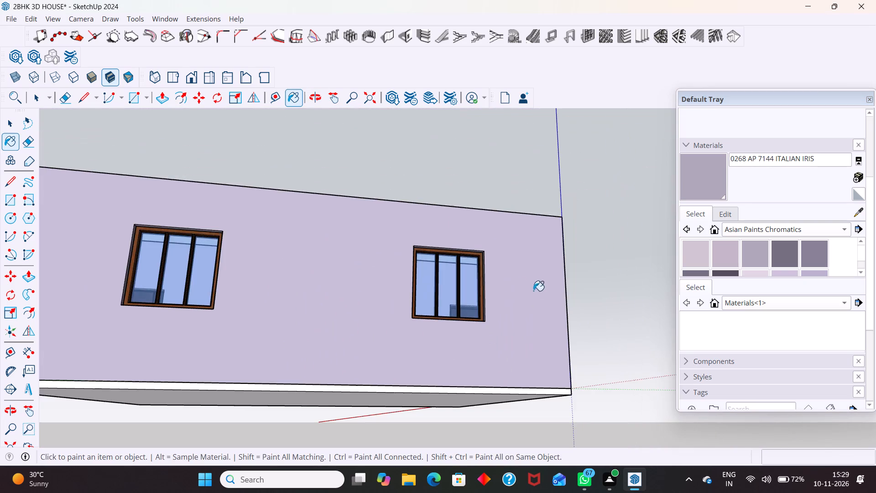
pyautogui.moveTo(510, 325); pyautogui.dragTo(174, 406, button='middle')
pyautogui.scroll(5, 368, 380)
pyautogui.moveTo(445, 353); pyautogui.dragTo(297, 394, button='middle')
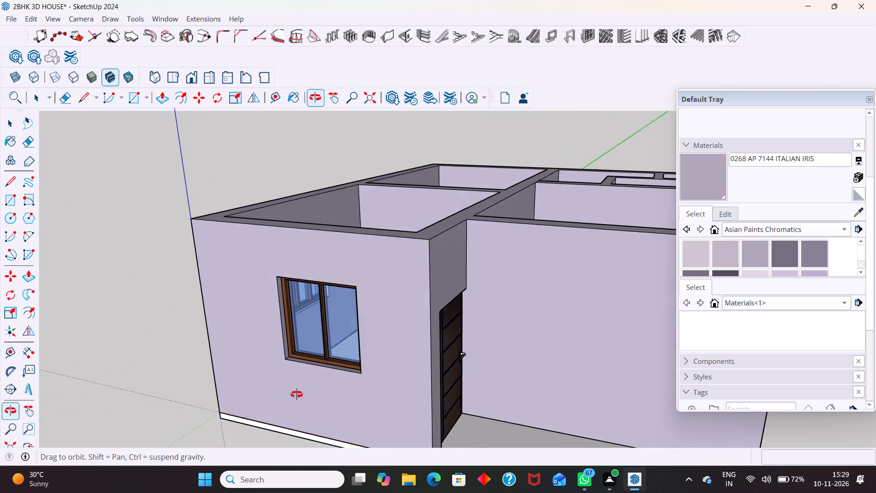
pyautogui.moveTo(297, 394); pyautogui.dragTo(294, 393, button='middle')
pyautogui.moveTo(305, 317); pyautogui.dragTo(321, 267, button='middle')
pyautogui.scroll(10, 290, 287)
pyautogui.moveTo(321, 359); pyautogui.dragTo(354, 464, button='middle')
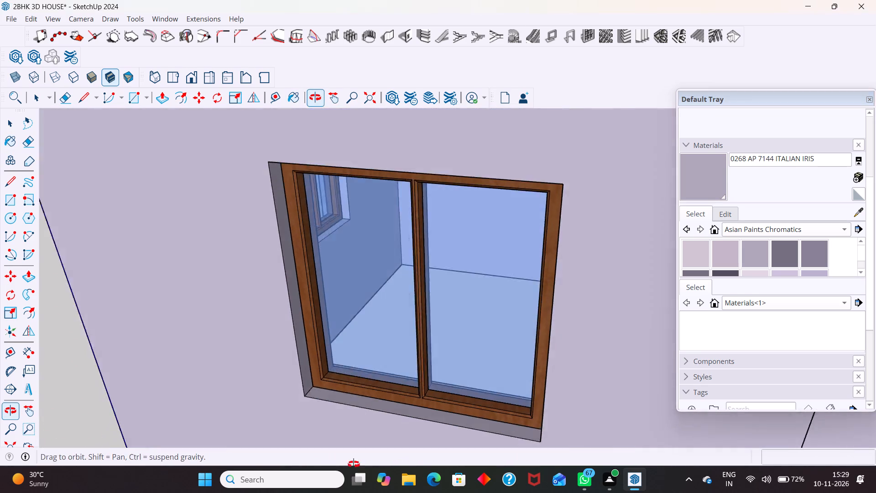
pyautogui.moveTo(354, 464); pyautogui.dragTo(357, 467, button='middle')
pyautogui.scroll(-6, 408, 321)
pyautogui.moveTo(490, 339); pyautogui.dragTo(485, 201, button='middle')
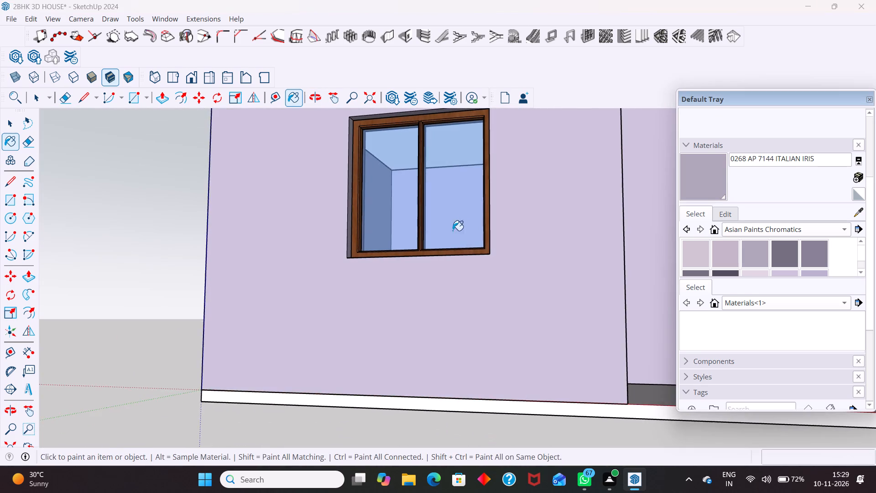
pyautogui.scroll(-5, 409, 287)
pyautogui.scroll(-5, 334, 324)
pyautogui.moveTo(537, 317); pyautogui.dragTo(265, 395, button='middle')
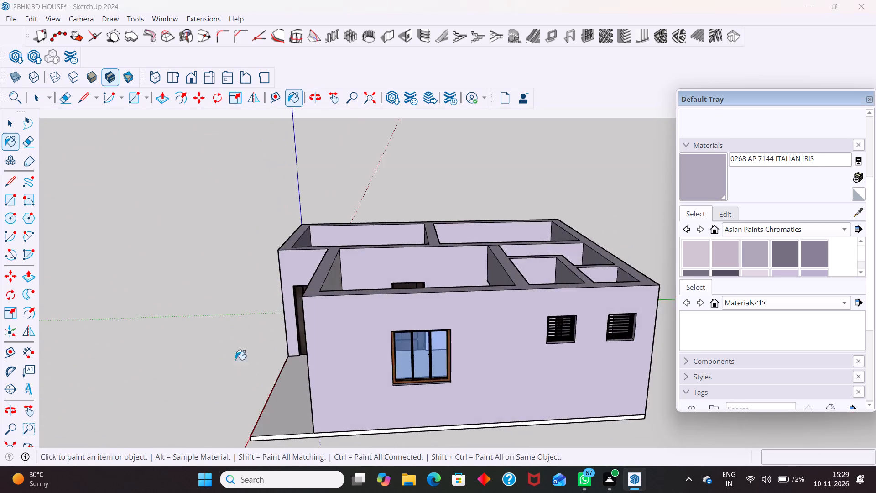
# Paint the outer head reveal above the entrance door with 0268 AP 7144 ITALIAN IRIS.
pyautogui.scroll(6, 238, 334)
pyautogui.scroll(11, 339, 314)
pyautogui.scroll(-7, 375, 372)
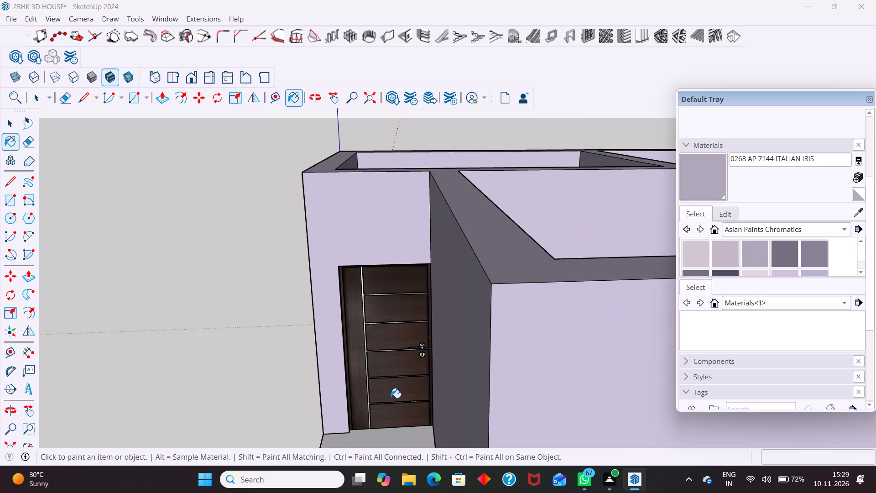
pyautogui.scroll(-6, 397, 383)
pyautogui.moveTo(389, 317); pyautogui.dragTo(445, 221, button='middle')
pyautogui.moveTo(393, 315); pyautogui.dragTo(428, 225, button='middle')
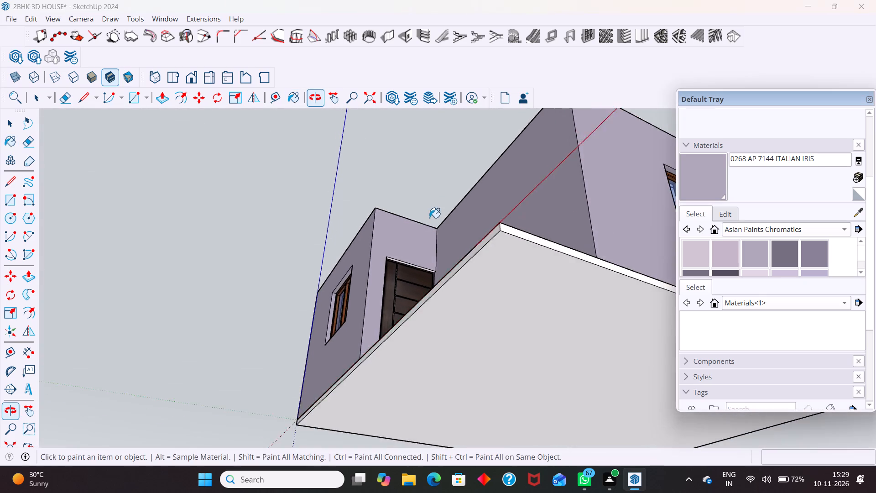
pyautogui.scroll(6, 429, 218)
pyautogui.scroll(16, 390, 274)
pyautogui.click(396, 281)
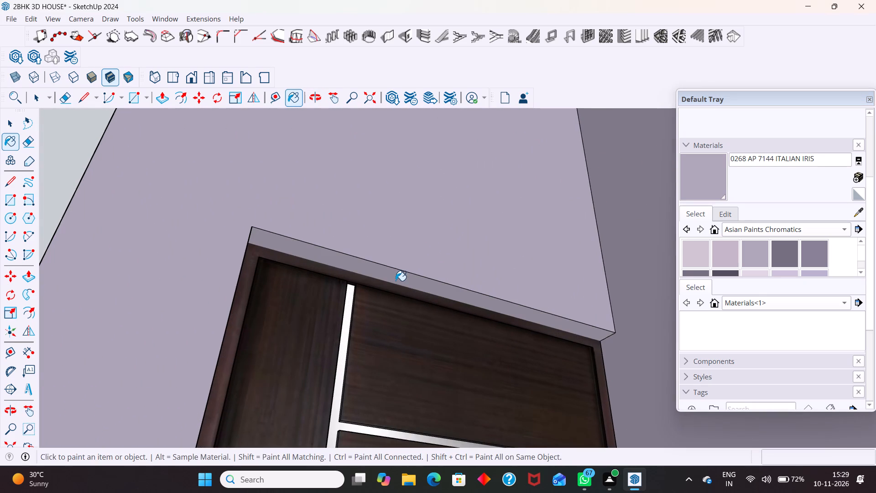
pyautogui.press('Escape')
pyautogui.press('space')
# Apply the Square Glass Tile 01 material from the Tile collection to the house's floor slab.
pyautogui.scroll(-13, 375, 278)
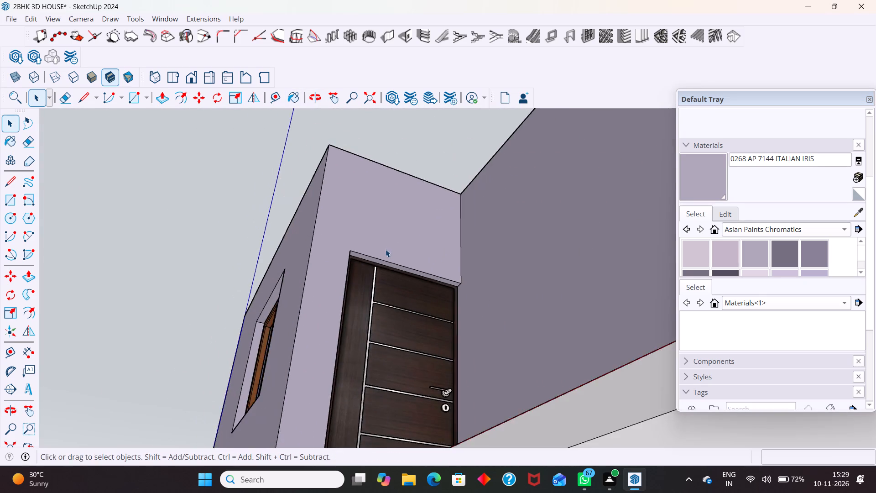
pyautogui.scroll(-12, 386, 249)
pyautogui.moveTo(457, 259); pyautogui.dragTo(350, 414, button='middle')
pyautogui.scroll(-5, 400, 219)
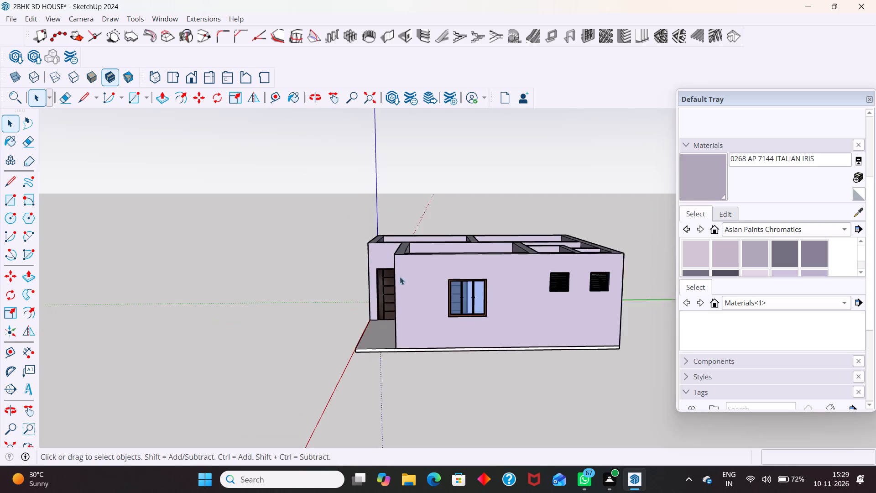
pyautogui.moveTo(449, 320); pyautogui.dragTo(538, 335, button='middle')
pyautogui.scroll(3, 414, 353)
pyautogui.moveTo(407, 367); pyautogui.dragTo(515, 356, button='middle')
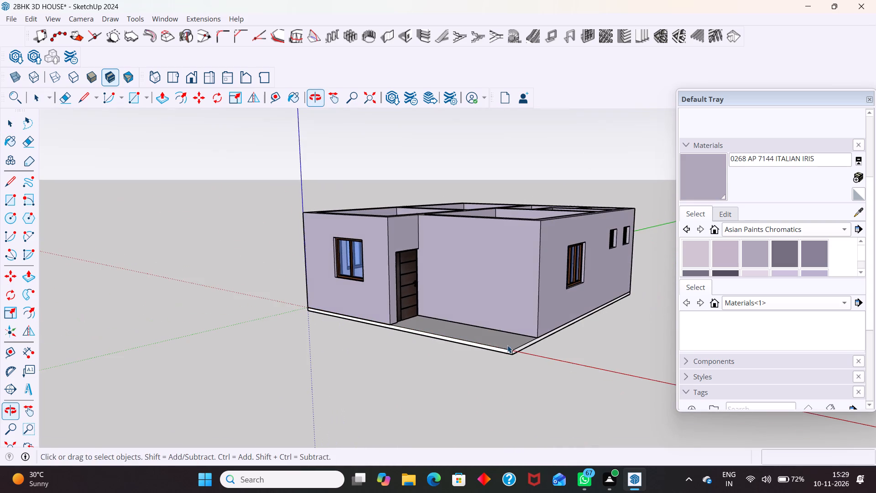
pyautogui.click(484, 345)
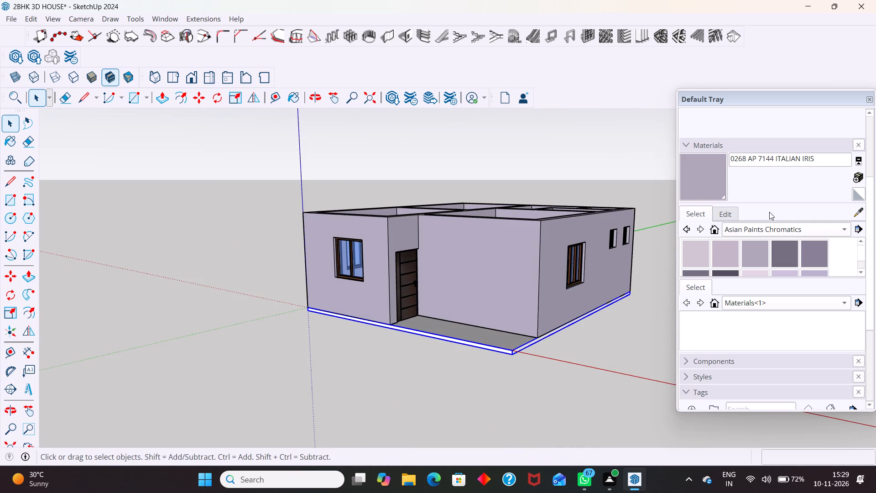
pyautogui.click(773, 226)
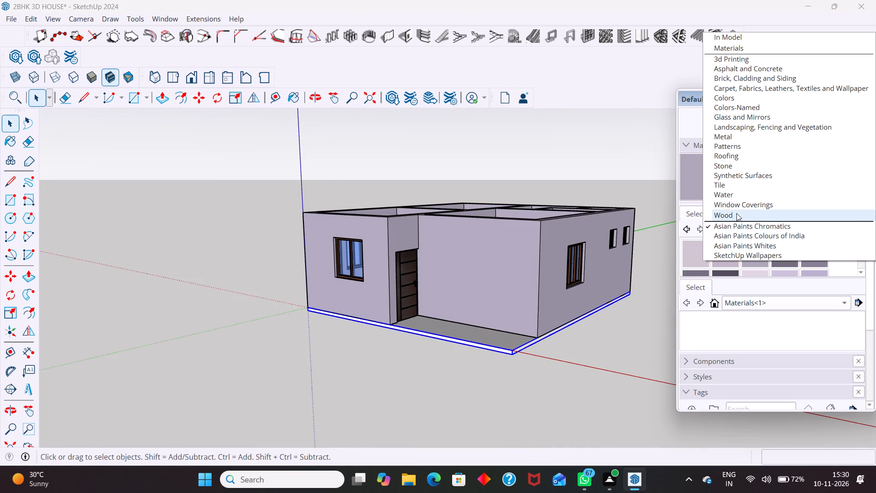
pyautogui.click(748, 180)
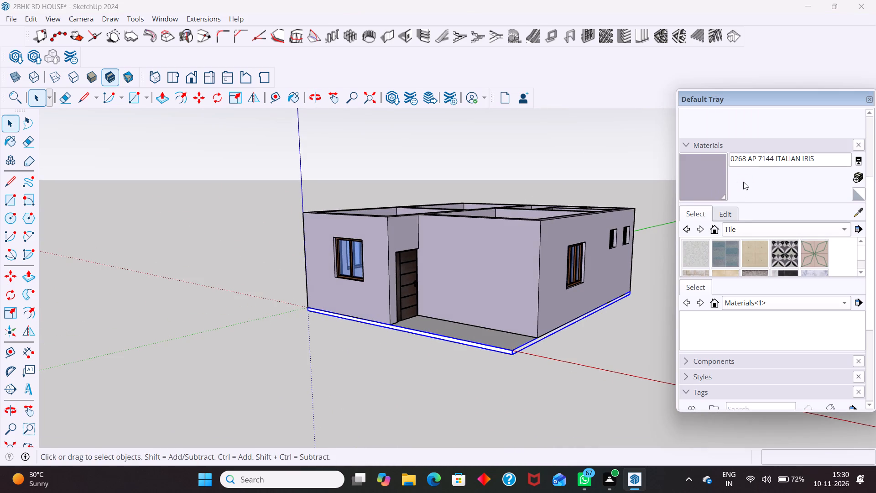
pyautogui.scroll(-2, 771, 247)
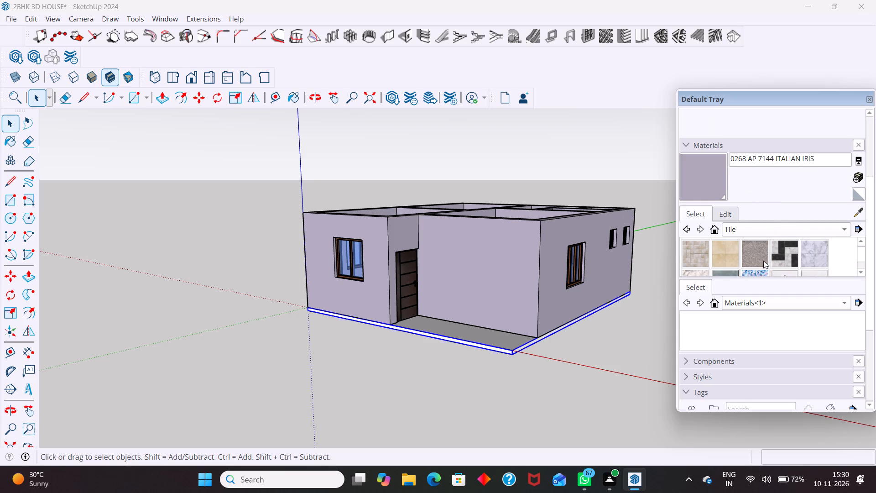
pyautogui.scroll(-4, 764, 262)
pyautogui.scroll(2, 763, 250)
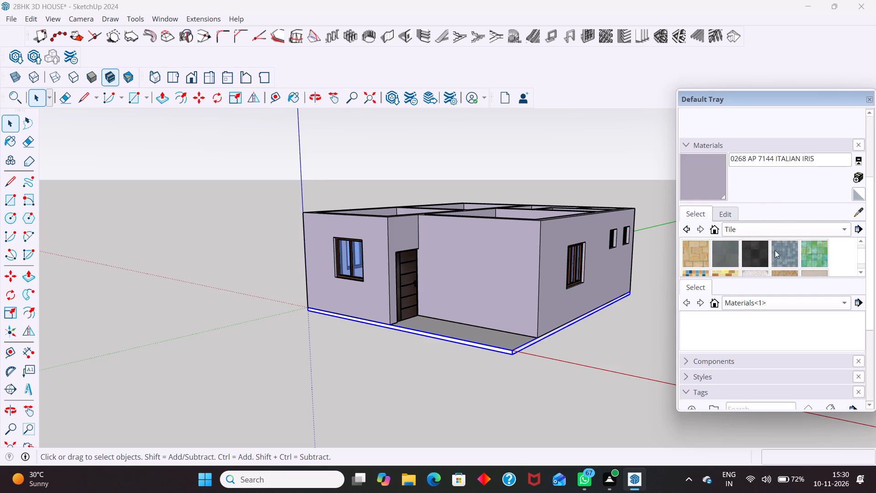
pyautogui.click(780, 251)
pyautogui.scroll(4, 443, 337)
pyautogui.click(450, 330)
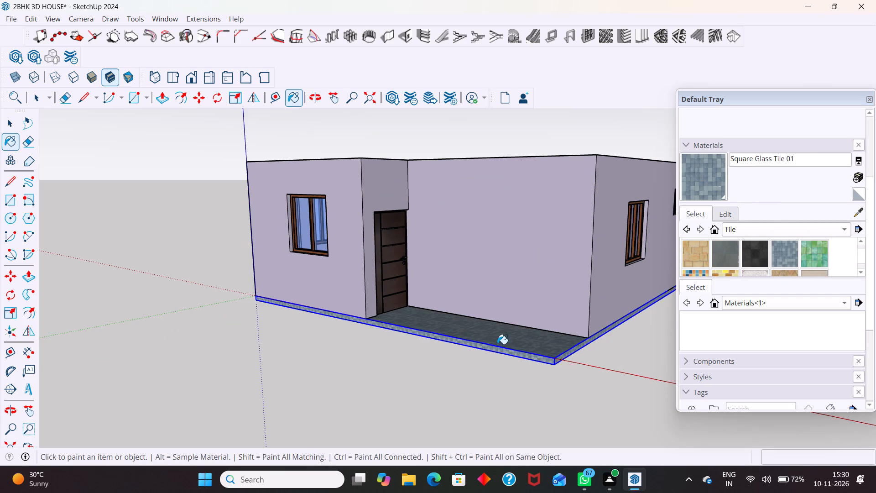
pyautogui.moveTo(498, 350); pyautogui.dragTo(410, 377, button='middle')
pyautogui.press('space')
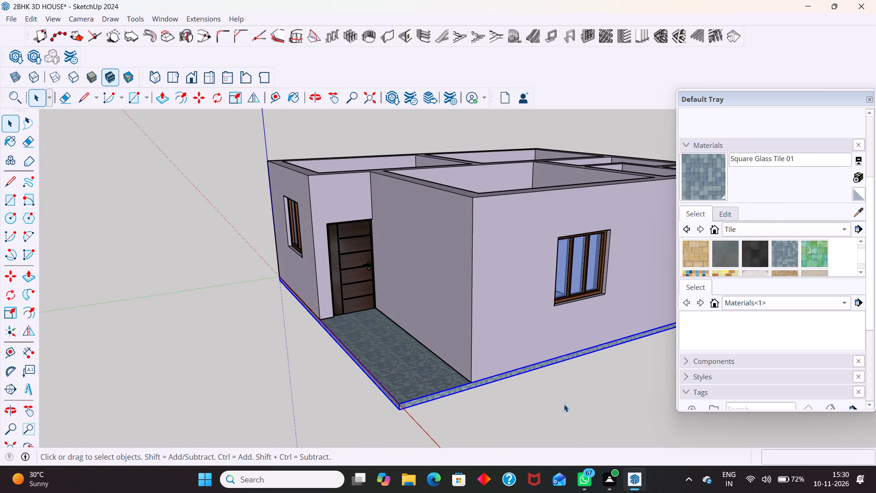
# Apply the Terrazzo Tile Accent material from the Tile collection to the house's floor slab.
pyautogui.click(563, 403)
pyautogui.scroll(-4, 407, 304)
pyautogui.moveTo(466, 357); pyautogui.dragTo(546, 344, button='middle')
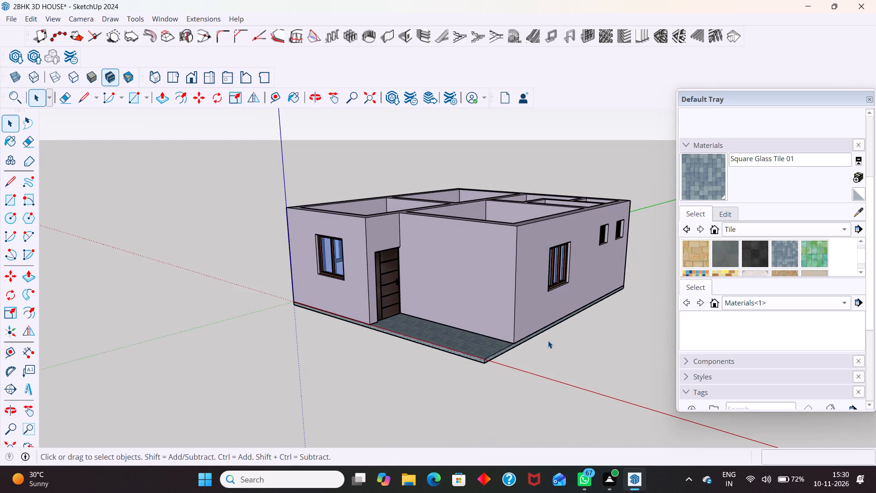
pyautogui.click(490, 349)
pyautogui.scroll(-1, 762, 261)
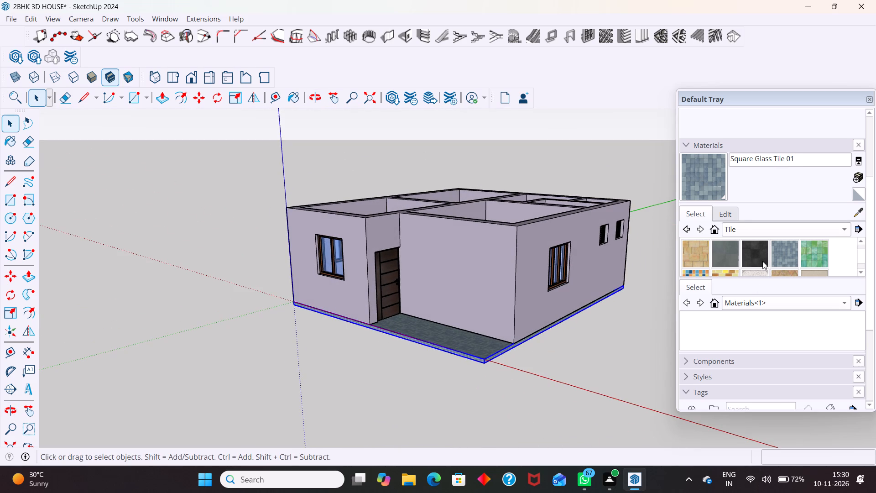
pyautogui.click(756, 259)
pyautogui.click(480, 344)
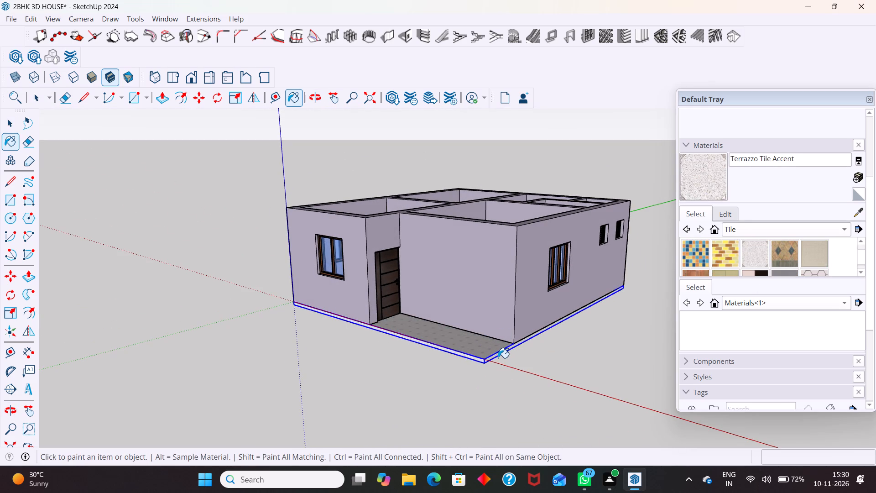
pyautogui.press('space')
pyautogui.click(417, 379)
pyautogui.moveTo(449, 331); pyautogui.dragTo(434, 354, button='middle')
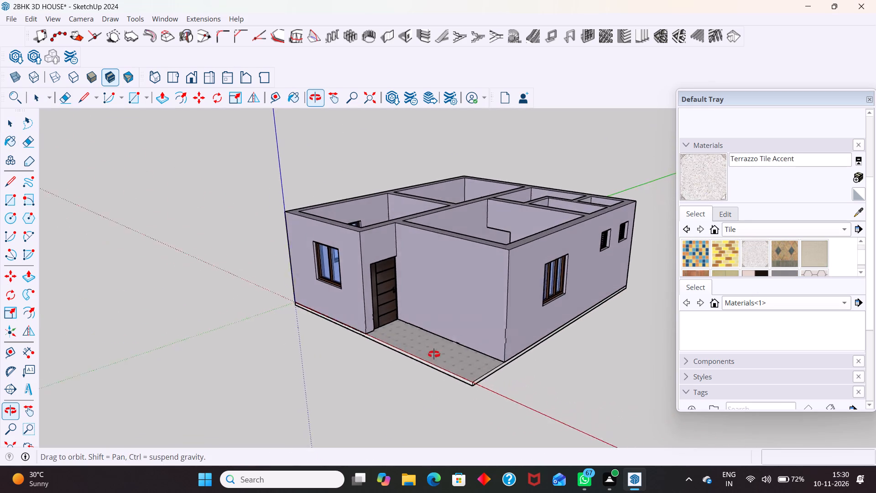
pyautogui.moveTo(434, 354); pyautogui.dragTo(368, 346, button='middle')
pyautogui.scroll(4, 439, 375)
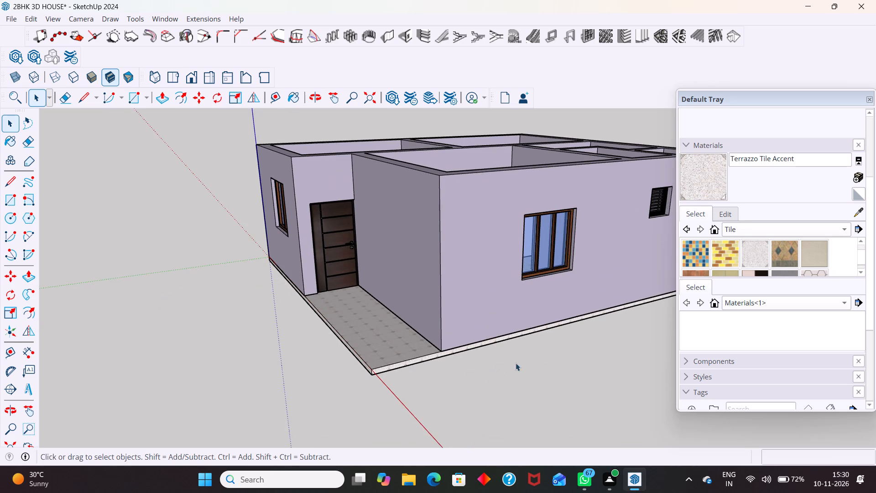
# Apply the Tile Mosaic Multi material from the Tile collection to the house's floor slab.
pyautogui.scroll(-1, 778, 269)
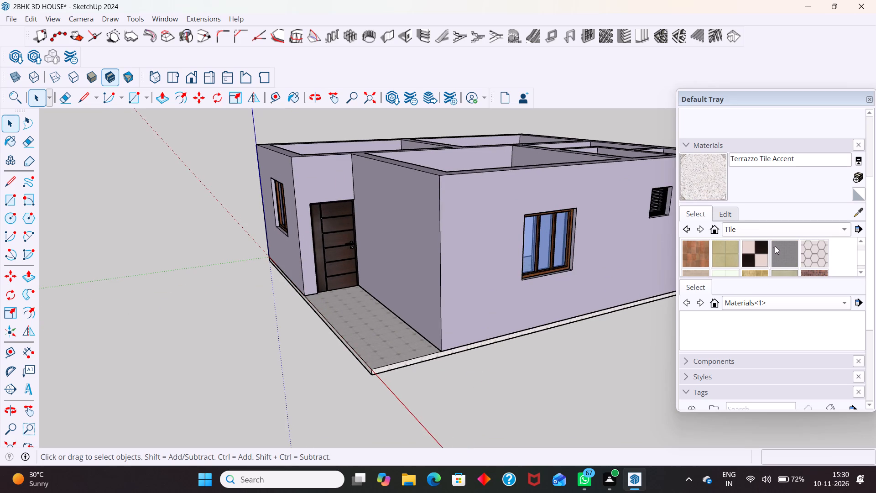
pyautogui.scroll(-1, 775, 246)
pyautogui.click(815, 253)
pyautogui.scroll(4, 425, 326)
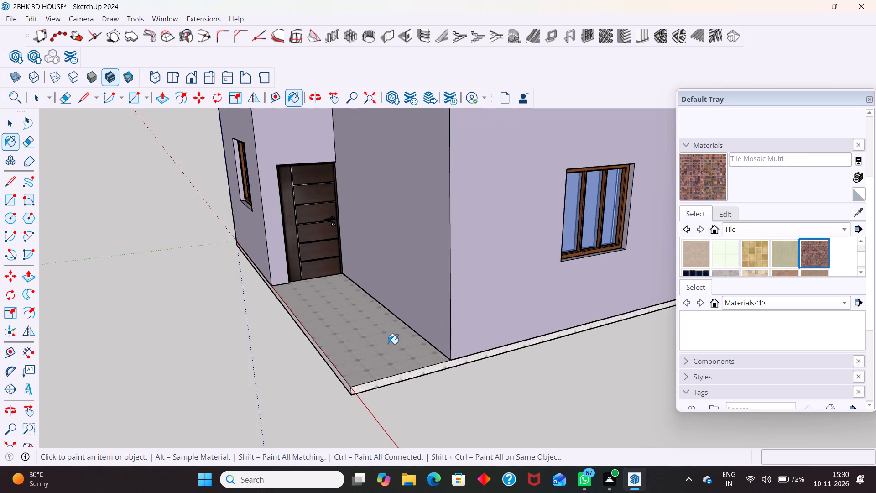
pyautogui.click(386, 347)
pyautogui.moveTo(344, 388); pyautogui.dragTo(490, 376, button='middle')
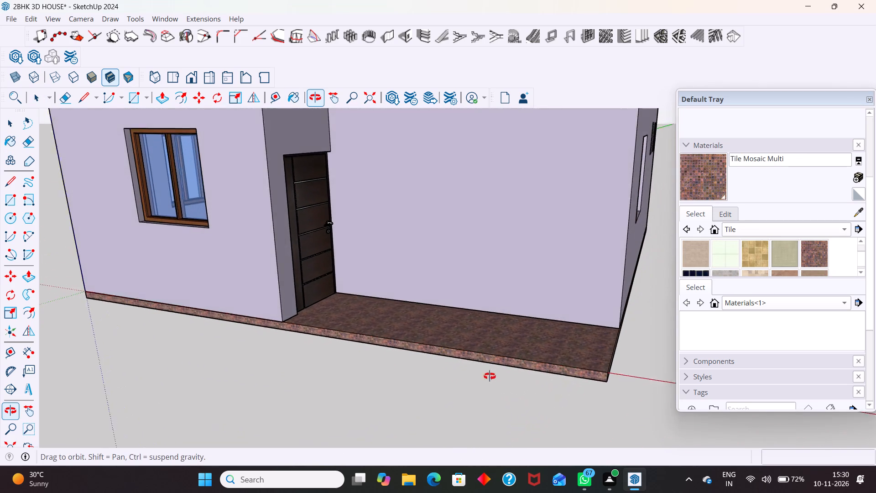
pyautogui.moveTo(490, 376); pyautogui.dragTo(491, 371, button='middle')
pyautogui.press('space')
pyautogui.click(326, 378)
# Examine the painted walls and tiled floor from several angles, including the left, right, front, top and isometric standard views.
pyautogui.scroll(-2, 254, 267)
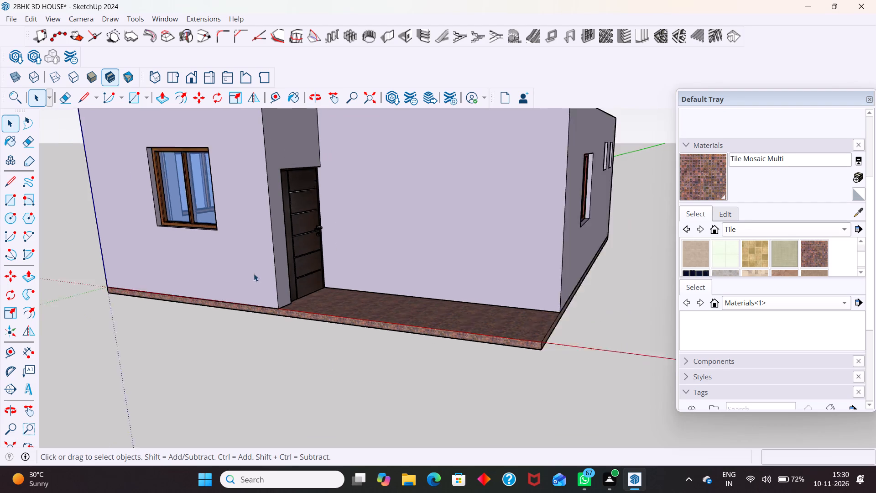
pyautogui.scroll(-3, 254, 273)
pyautogui.moveTo(331, 359); pyautogui.dragTo(418, 386, button='middle')
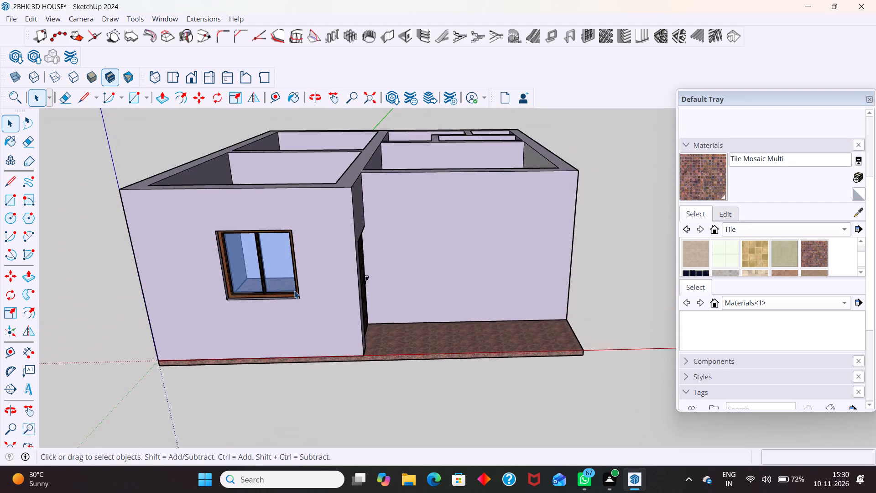
pyautogui.scroll(-5, 287, 288)
pyautogui.moveTo(258, 310); pyautogui.dragTo(298, 324, button='middle')
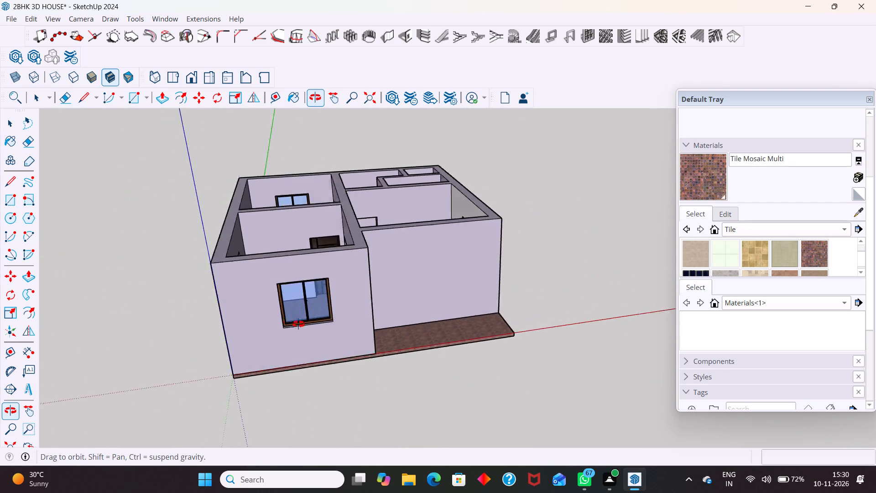
pyautogui.moveTo(298, 324); pyautogui.dragTo(290, 326, button='middle')
pyautogui.scroll(-4, 291, 289)
pyautogui.moveTo(383, 336); pyautogui.dragTo(330, 356, button='middle')
pyautogui.scroll(4, 385, 211)
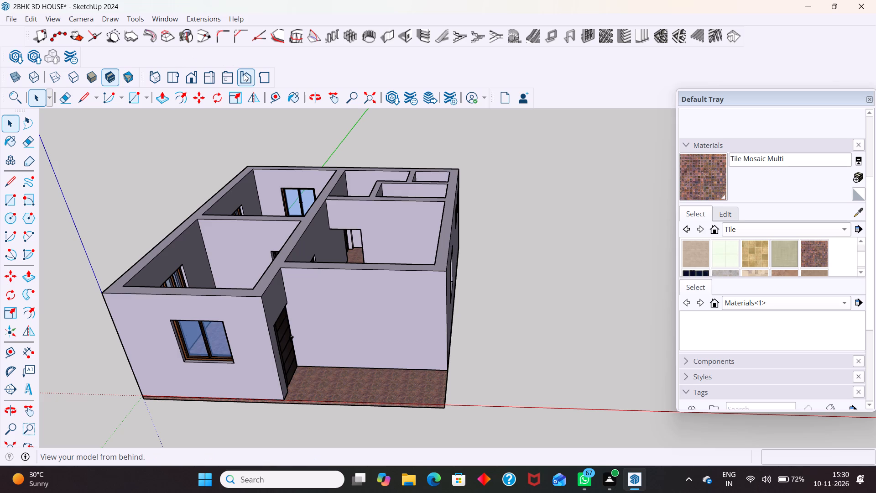
pyautogui.click(231, 74)
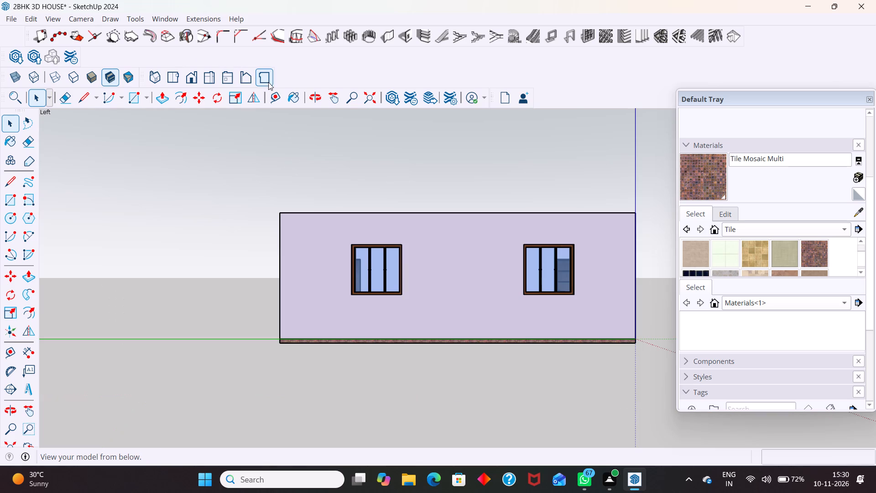
pyautogui.click(269, 82)
pyautogui.click(221, 78)
pyautogui.click(205, 76)
pyautogui.click(189, 75)
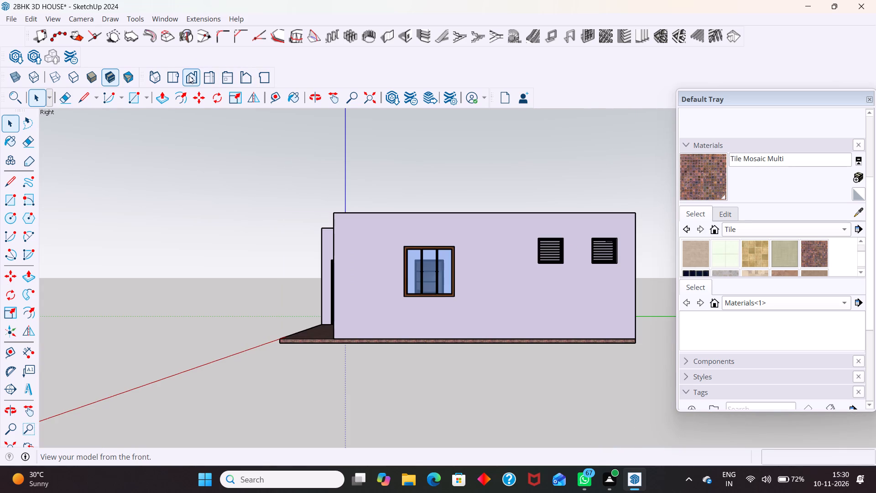
pyautogui.click(179, 76)
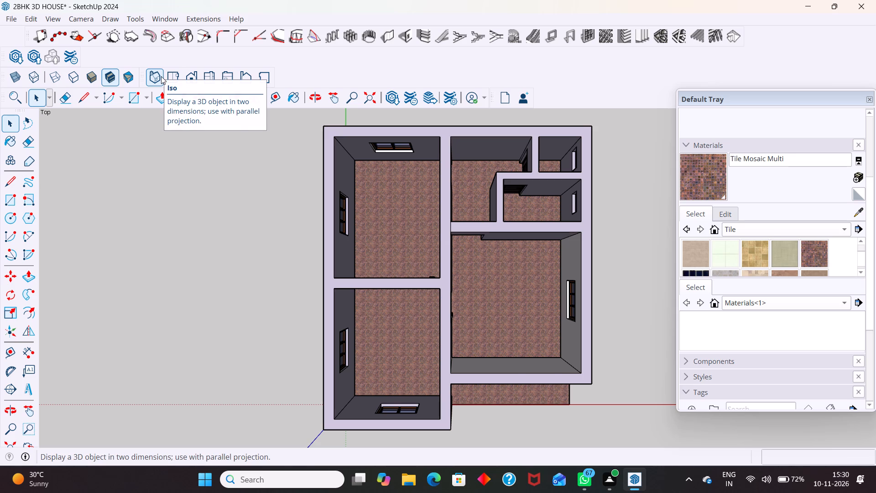
pyautogui.click(161, 76)
pyautogui.scroll(-3, 168, 96)
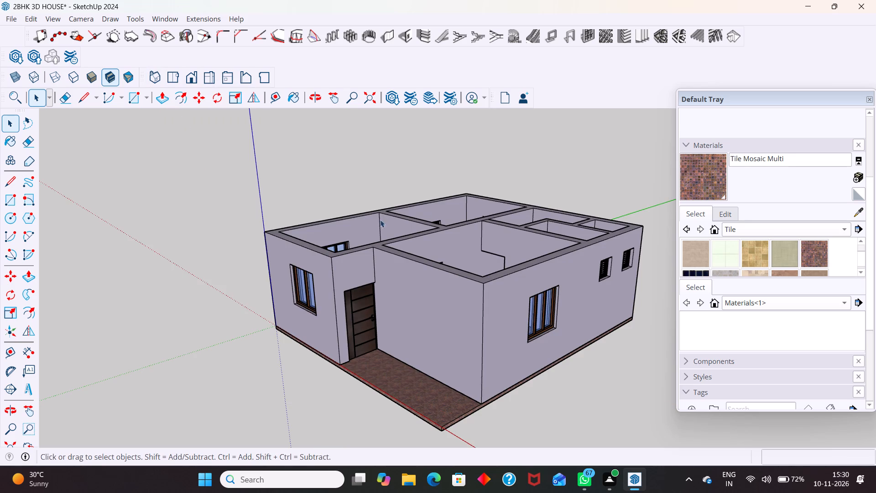
pyautogui.scroll(-2, 364, 218)
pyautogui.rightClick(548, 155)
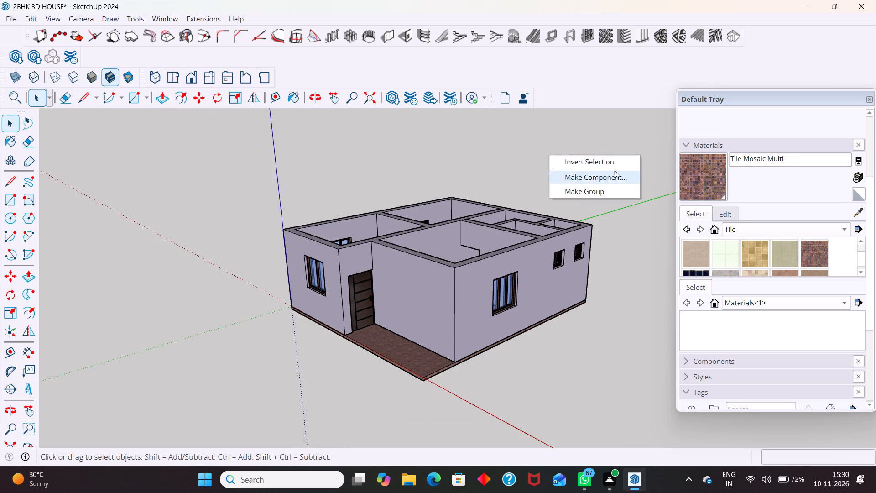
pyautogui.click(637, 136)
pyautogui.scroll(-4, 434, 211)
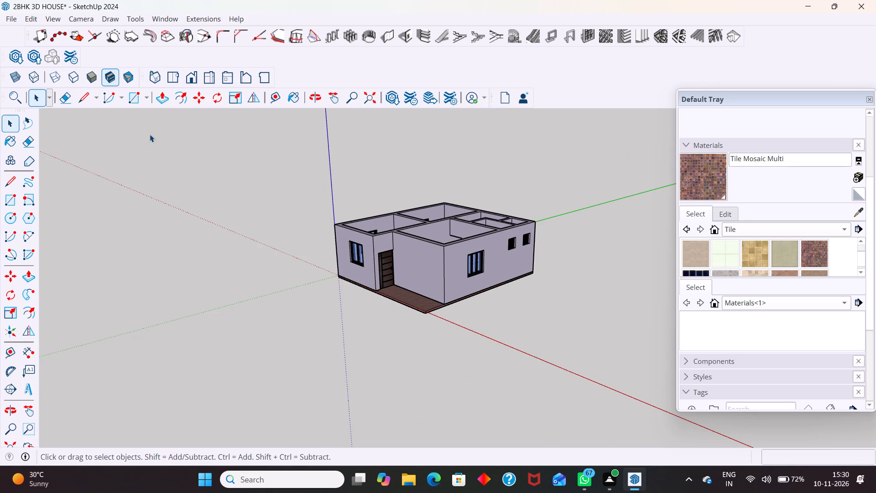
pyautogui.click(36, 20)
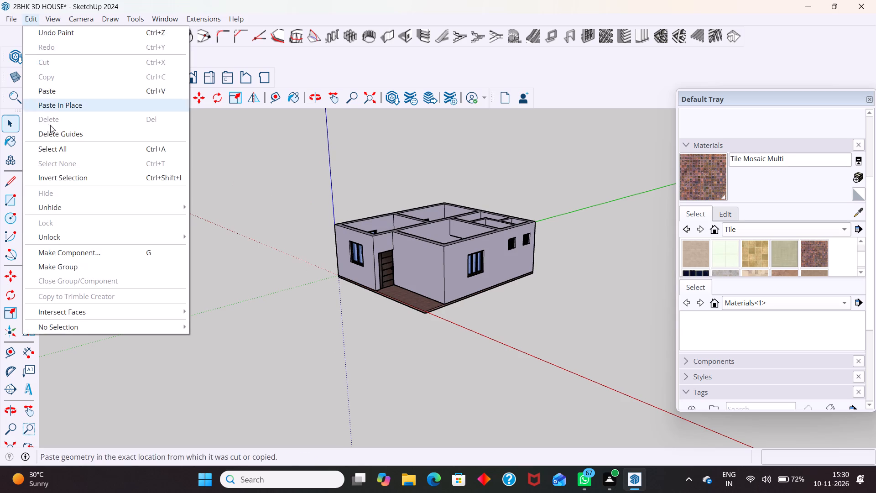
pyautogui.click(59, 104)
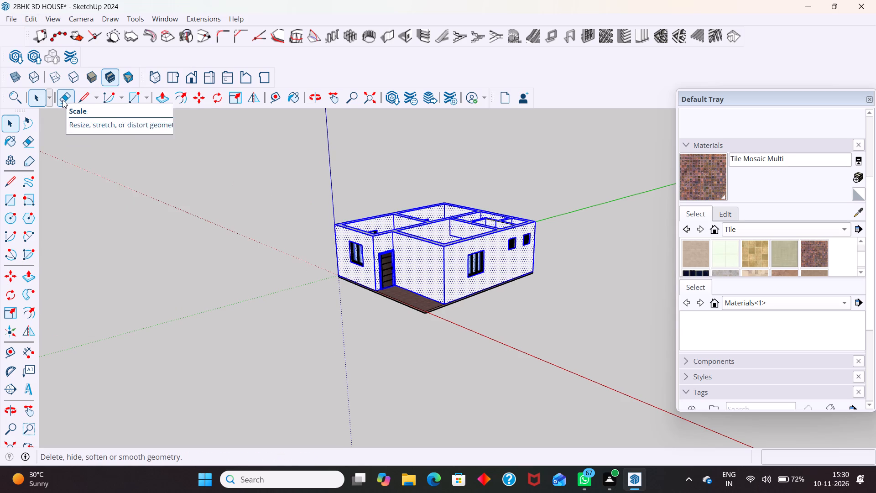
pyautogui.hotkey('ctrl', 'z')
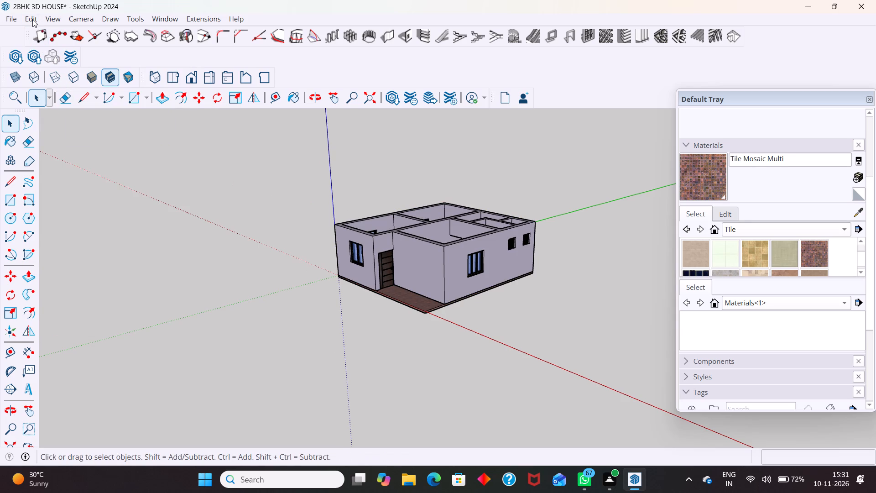
# Unhide all hidden objects in the house model.
pyautogui.click(32, 19)
pyautogui.click(60, 206)
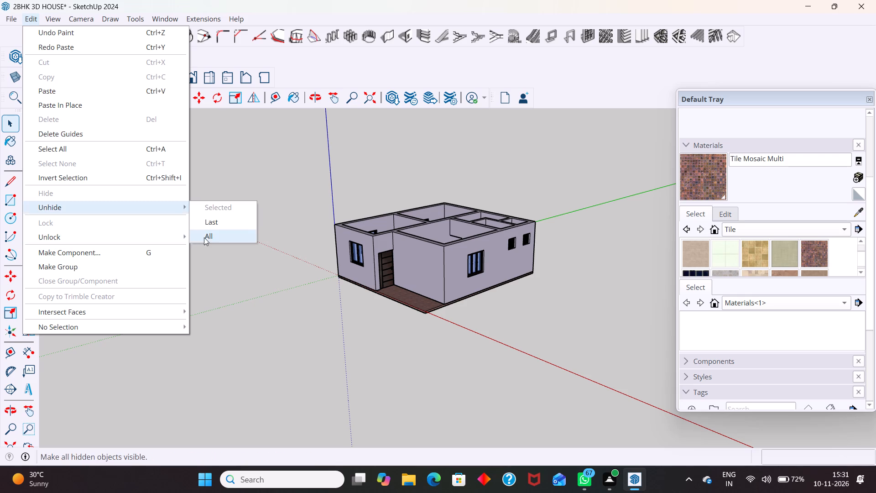
pyautogui.click(204, 237)
pyautogui.click(610, 348)
pyautogui.scroll(4, 514, 268)
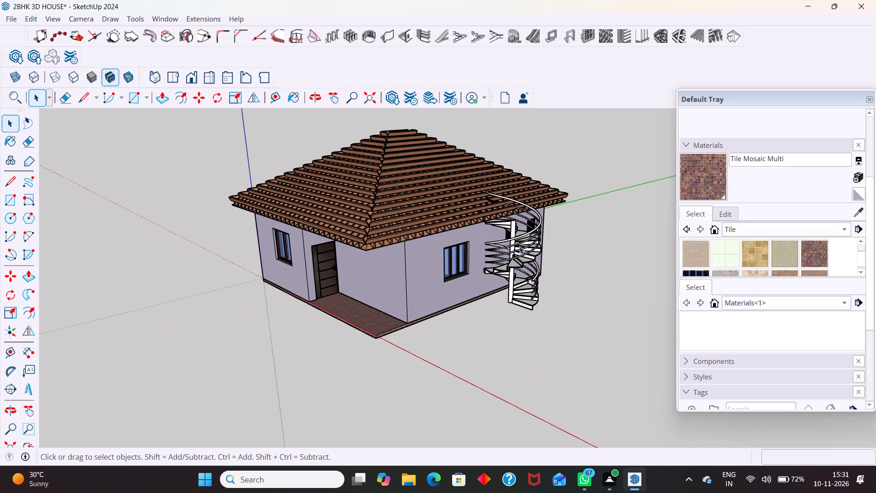
# Delete the spiral staircase standing beside the house's outer wall with the two ventilator openings.
pyautogui.click(521, 239)
pyautogui.press('Delete')
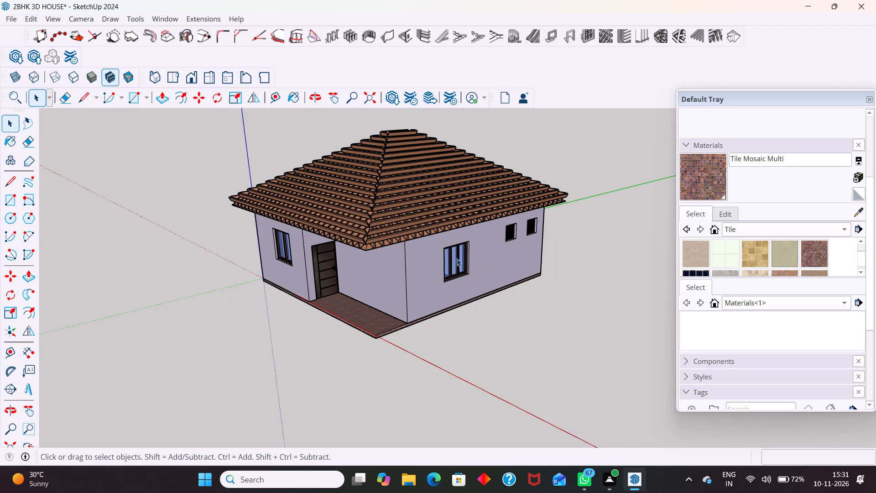
# Frame the roofed house in a low perspective view and close the Default Tray.
pyautogui.scroll(-6, 449, 267)
pyautogui.moveTo(420, 284); pyautogui.dragTo(441, 226, button='middle')
pyautogui.scroll(5, 441, 225)
pyautogui.moveTo(444, 297); pyautogui.dragTo(433, 303, button='middle')
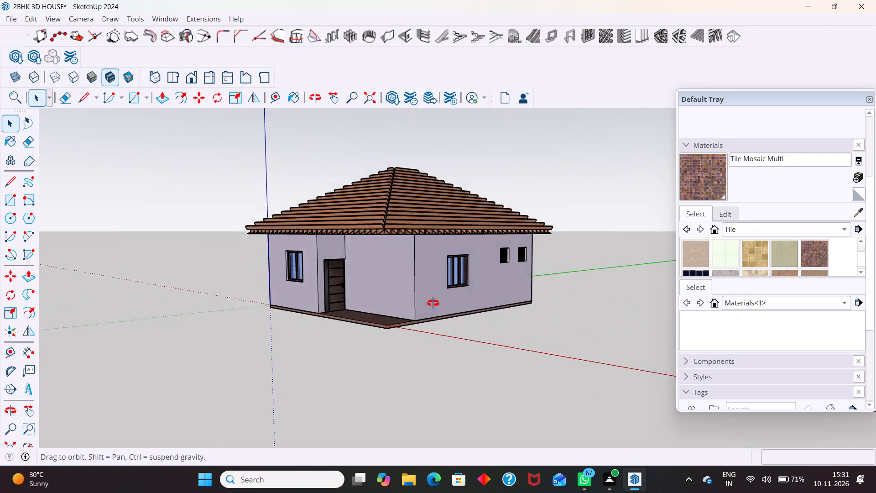
pyautogui.moveTo(433, 303); pyautogui.dragTo(417, 307, button='middle')
pyautogui.scroll(2, 485, 292)
pyautogui.scroll(-2, 481, 332)
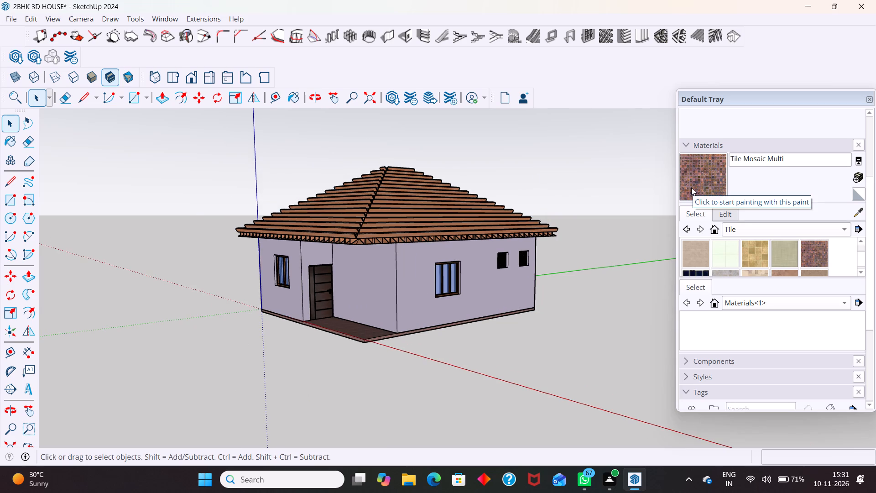
pyautogui.click(870, 101)
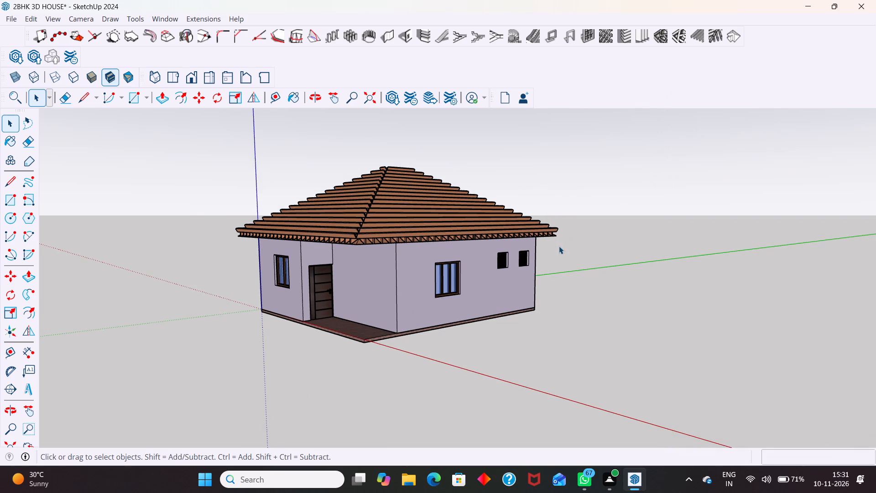
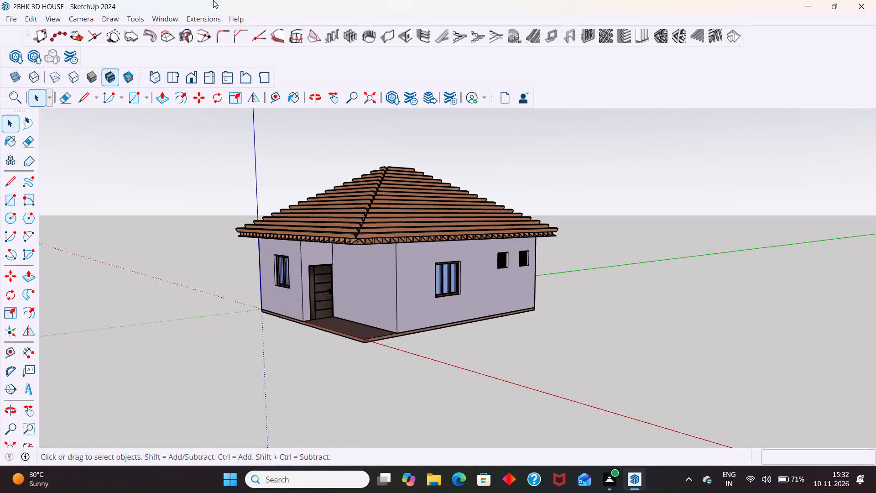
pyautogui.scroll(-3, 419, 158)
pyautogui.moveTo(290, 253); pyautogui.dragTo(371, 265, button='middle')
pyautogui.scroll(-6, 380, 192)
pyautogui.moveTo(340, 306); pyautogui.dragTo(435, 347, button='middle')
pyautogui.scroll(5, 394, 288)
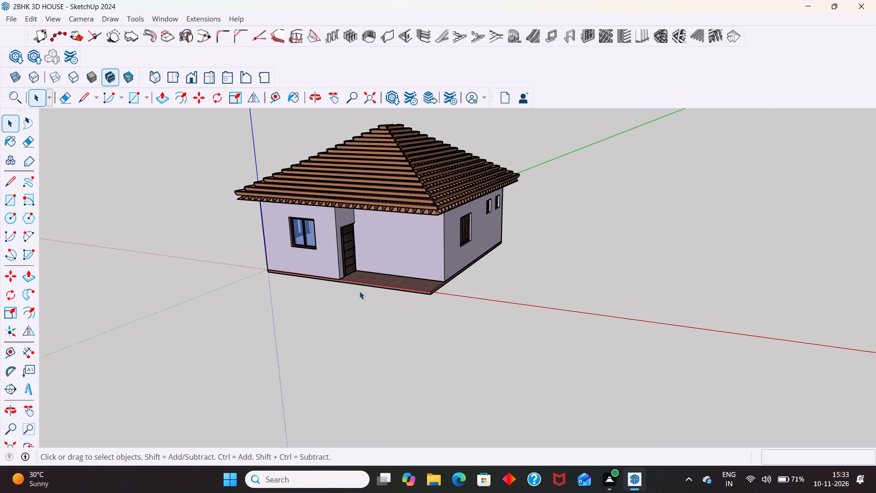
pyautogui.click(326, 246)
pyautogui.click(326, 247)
# Select the whole house with its roof and move it away from the origin to free the ground there.
pyautogui.scroll(-5, 366, 294)
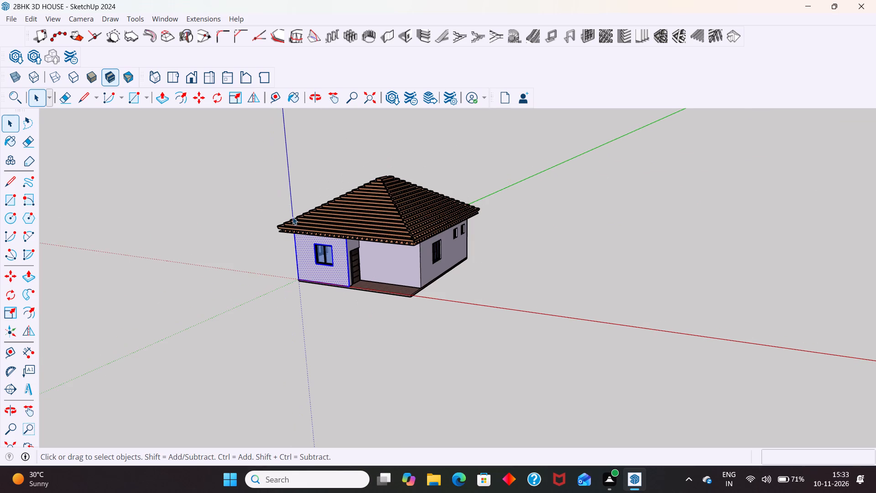
pyautogui.moveTo(256, 166); pyautogui.dragTo(560, 322)
pyautogui.moveTo(422, 363); pyautogui.dragTo(292, 345, button='middle')
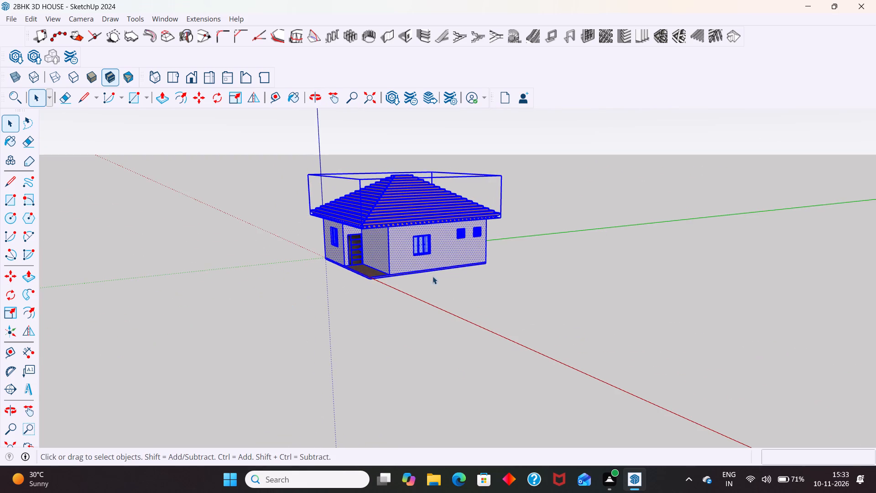
pyautogui.scroll(3, 474, 277)
pyautogui.moveTo(471, 286); pyautogui.dragTo(451, 294, button='middle')
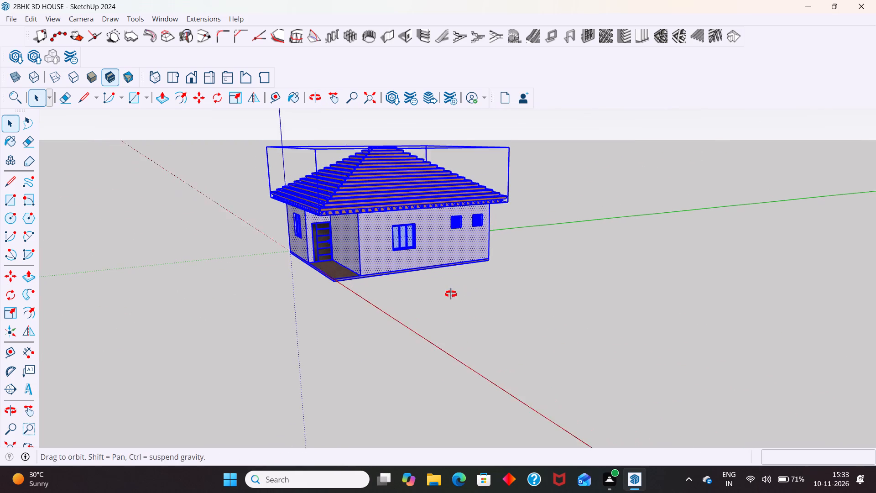
pyautogui.moveTo(451, 294); pyautogui.dragTo(448, 295, button='middle')
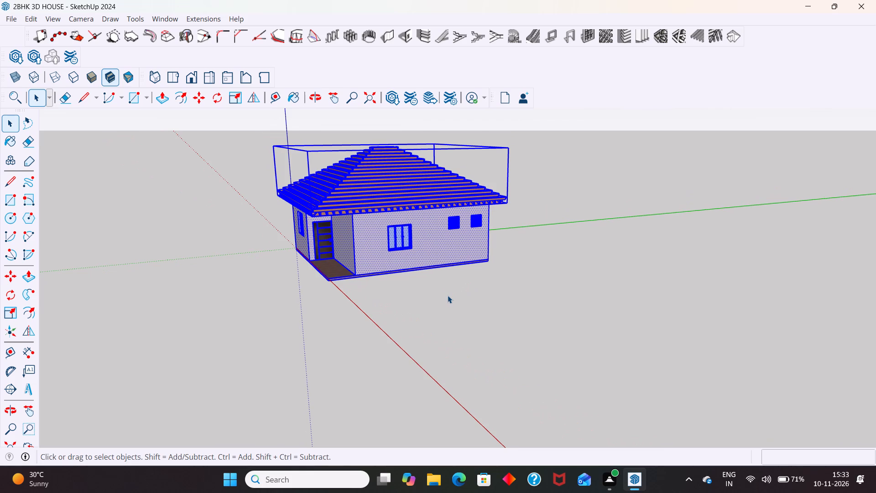
pyautogui.scroll(-4, 371, 265)
pyautogui.moveTo(360, 348); pyautogui.dragTo(527, 343, button='middle')
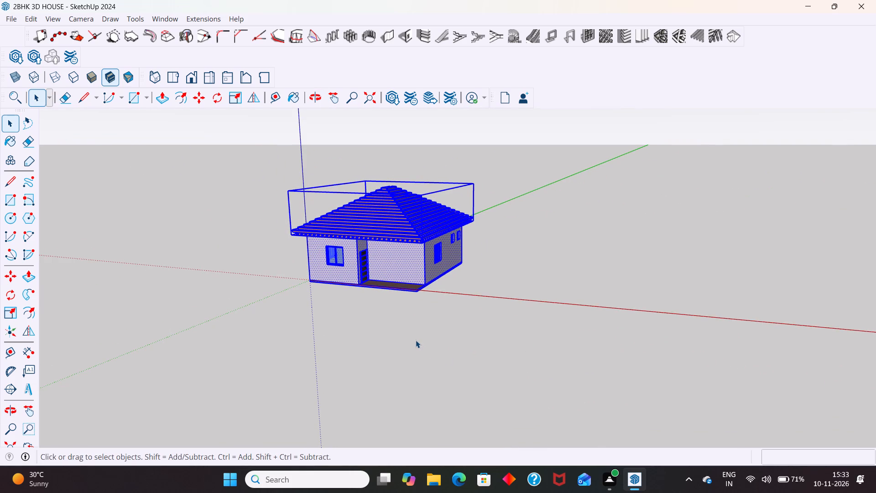
pyautogui.press('m')
pyautogui.scroll(3, 308, 279)
pyautogui.click(308, 281)
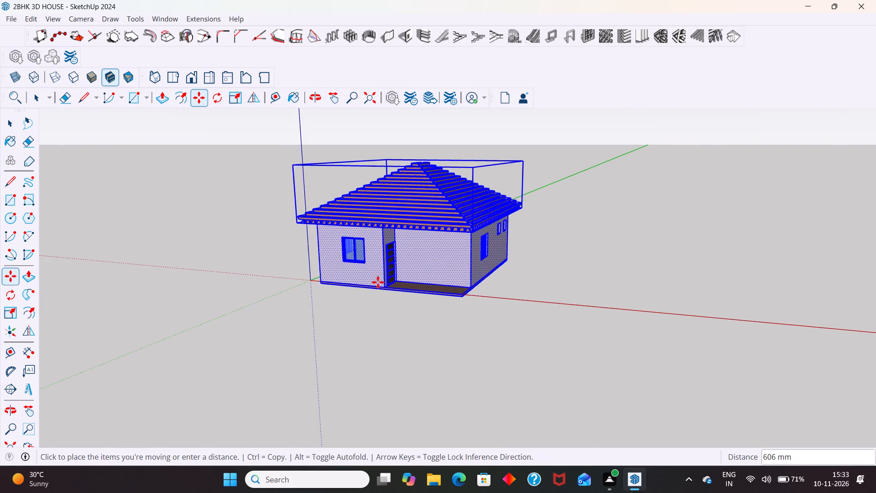
pyautogui.click(584, 278)
pyautogui.press('space')
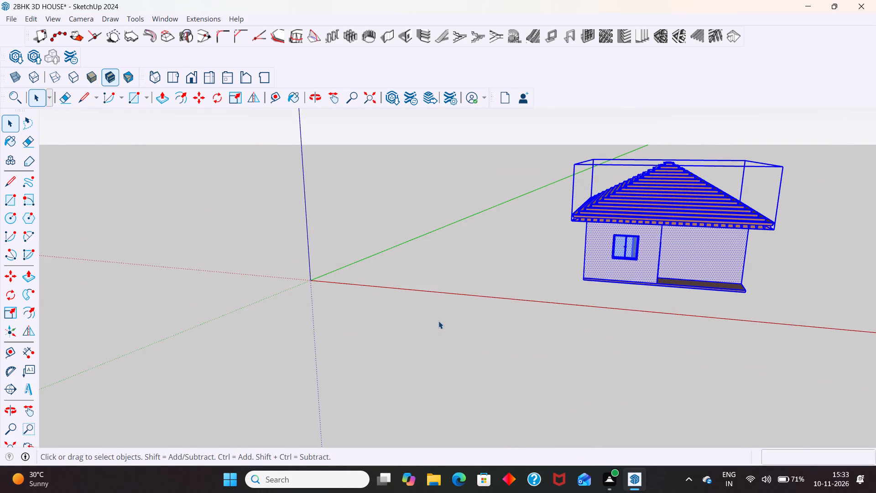
# Draw a 40' by 40' ground rectangle starting at the origin.
pyautogui.press('r')
pyautogui.moveTo(312, 280); pyautogui.dragTo(325, 290)
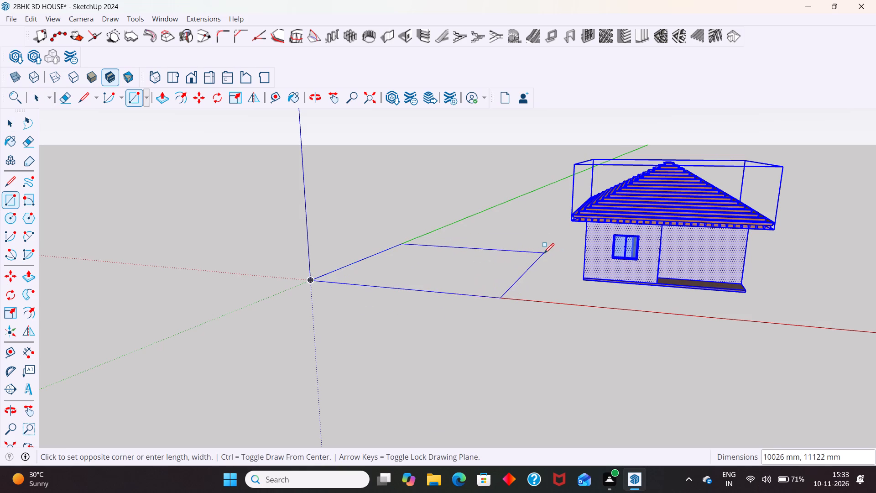
pyautogui.write('40')
pyautogui.write("',")
pyautogui.write('40')
pyautogui.press("'")
pyautogui.press('Return')
pyautogui.press('space')
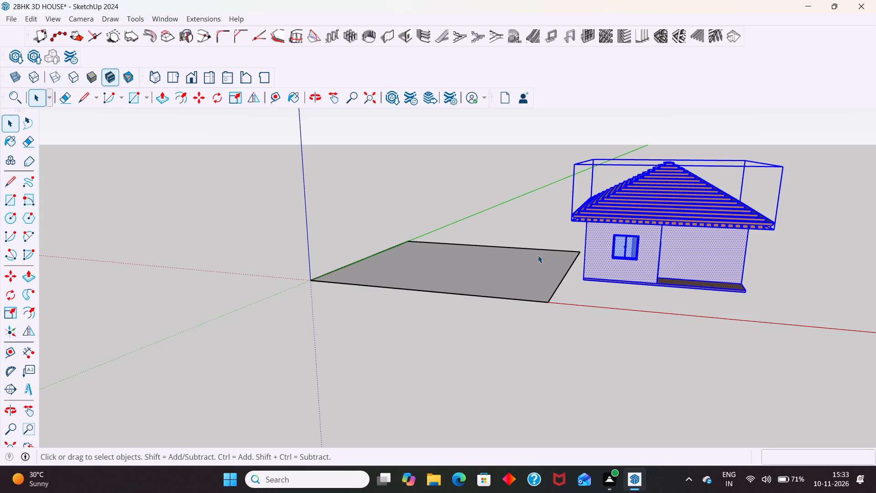
# Offset the ground rectangle's outline inward by 9" to form a wall border strip.
pyautogui.click(523, 265)
pyautogui.scroll(5, 594, 278)
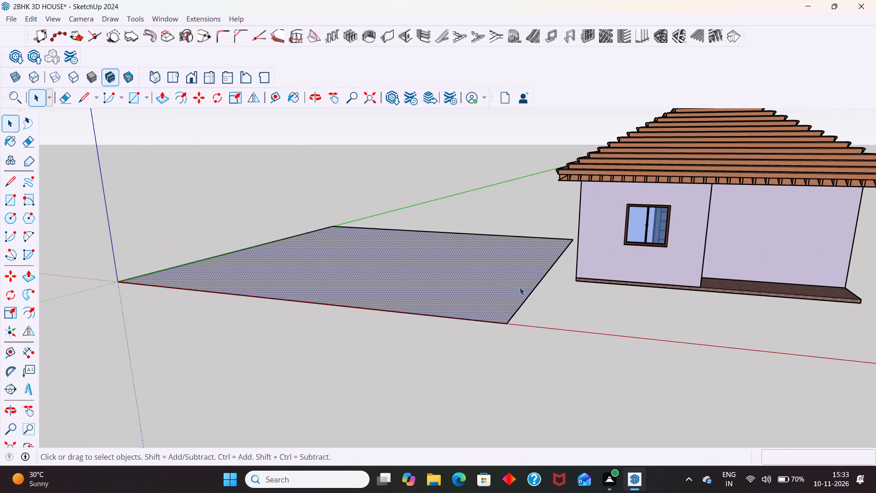
pyautogui.doubleClick(493, 294)
pyautogui.click(493, 294)
pyautogui.press('f')
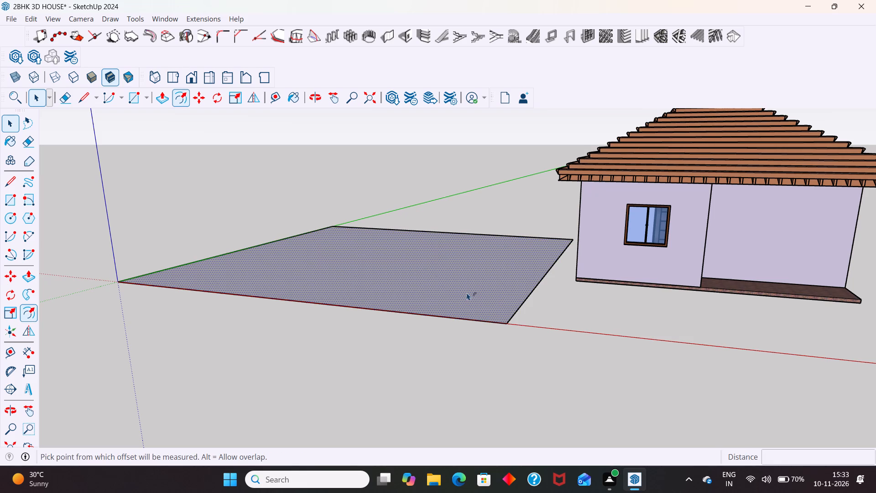
pyautogui.click(484, 257)
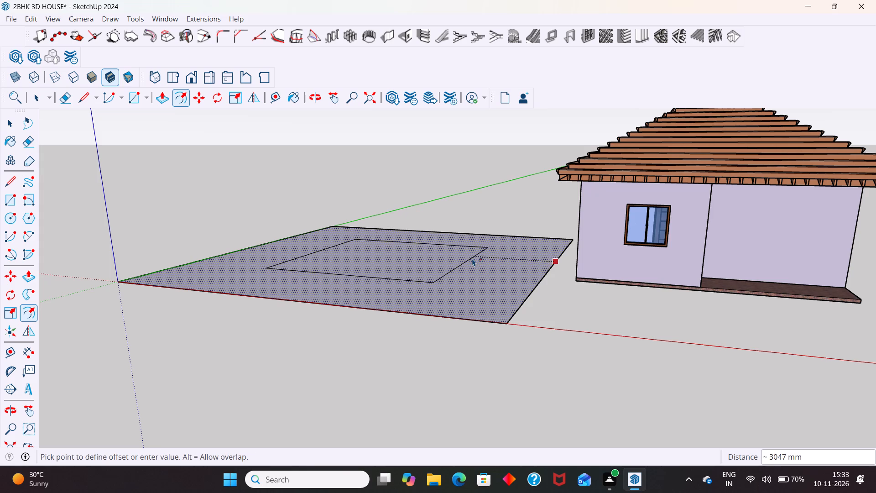
pyautogui.press('0')
pyautogui.press('BackSpace')
pyautogui.press('9')
pyautogui.hotkey('shift', '"')
pyautogui.press('Return')
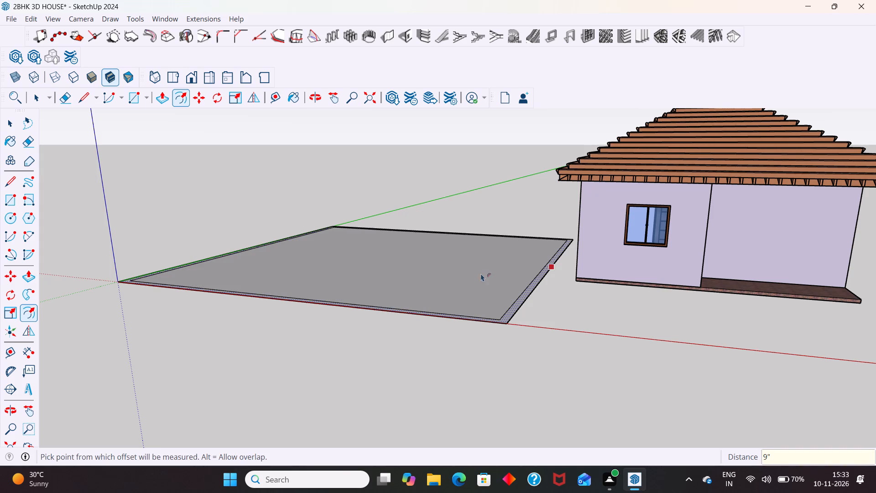
pyautogui.press('space')
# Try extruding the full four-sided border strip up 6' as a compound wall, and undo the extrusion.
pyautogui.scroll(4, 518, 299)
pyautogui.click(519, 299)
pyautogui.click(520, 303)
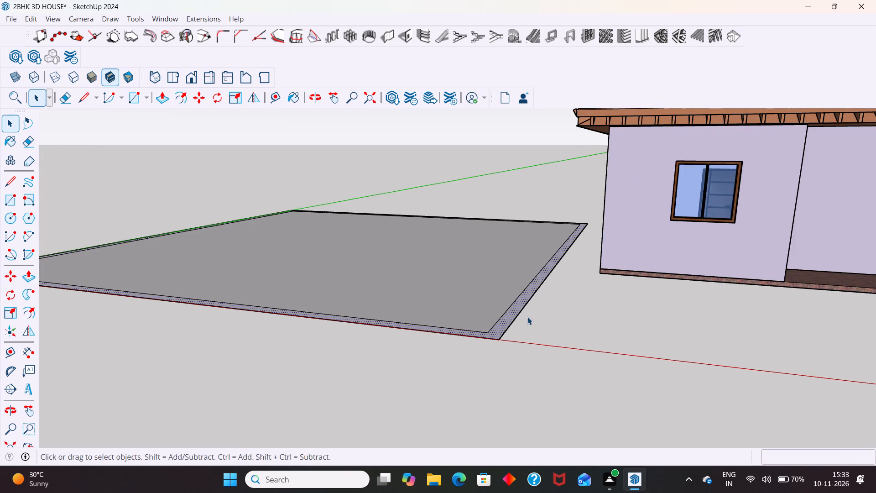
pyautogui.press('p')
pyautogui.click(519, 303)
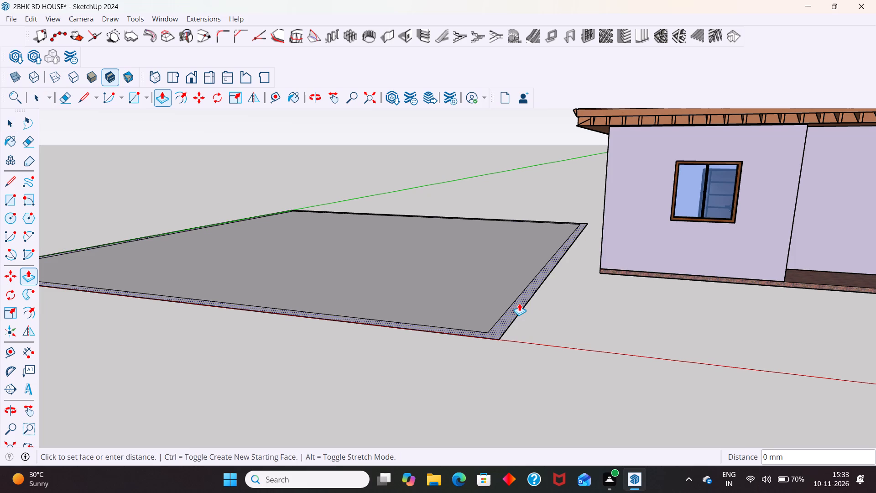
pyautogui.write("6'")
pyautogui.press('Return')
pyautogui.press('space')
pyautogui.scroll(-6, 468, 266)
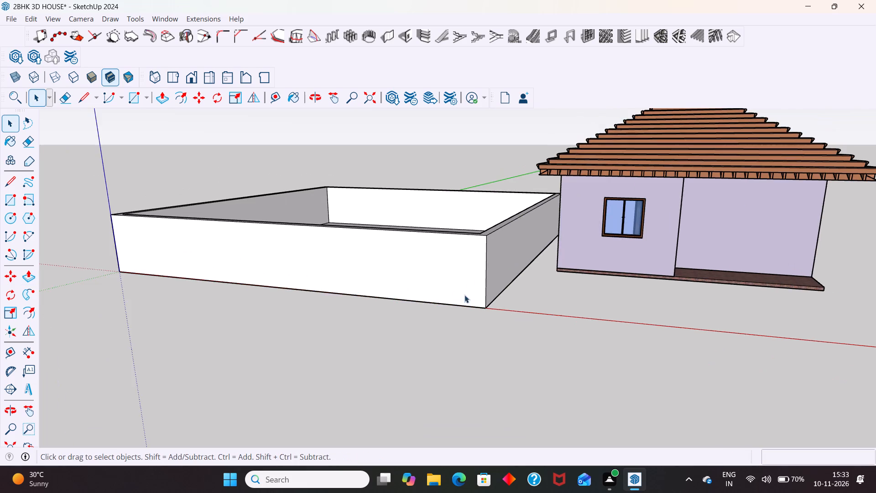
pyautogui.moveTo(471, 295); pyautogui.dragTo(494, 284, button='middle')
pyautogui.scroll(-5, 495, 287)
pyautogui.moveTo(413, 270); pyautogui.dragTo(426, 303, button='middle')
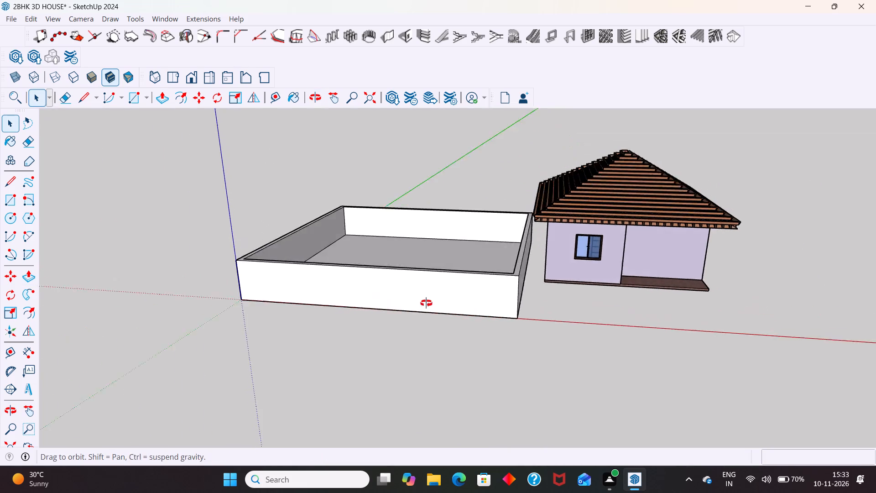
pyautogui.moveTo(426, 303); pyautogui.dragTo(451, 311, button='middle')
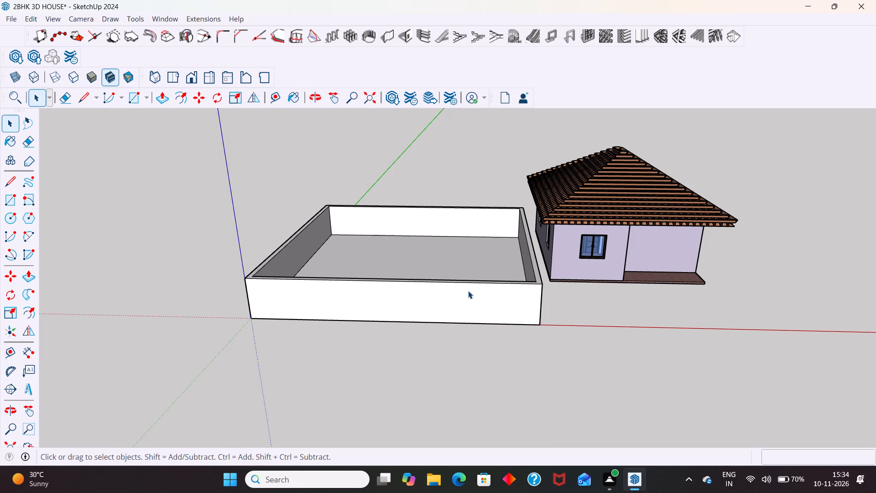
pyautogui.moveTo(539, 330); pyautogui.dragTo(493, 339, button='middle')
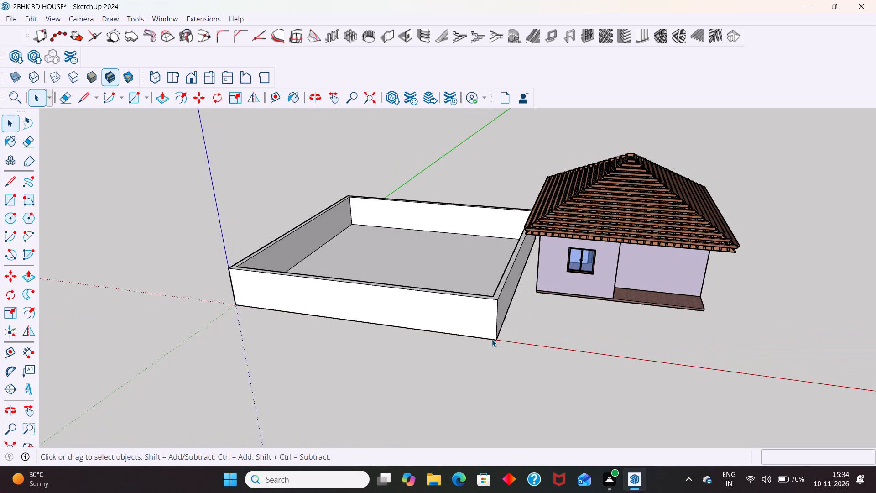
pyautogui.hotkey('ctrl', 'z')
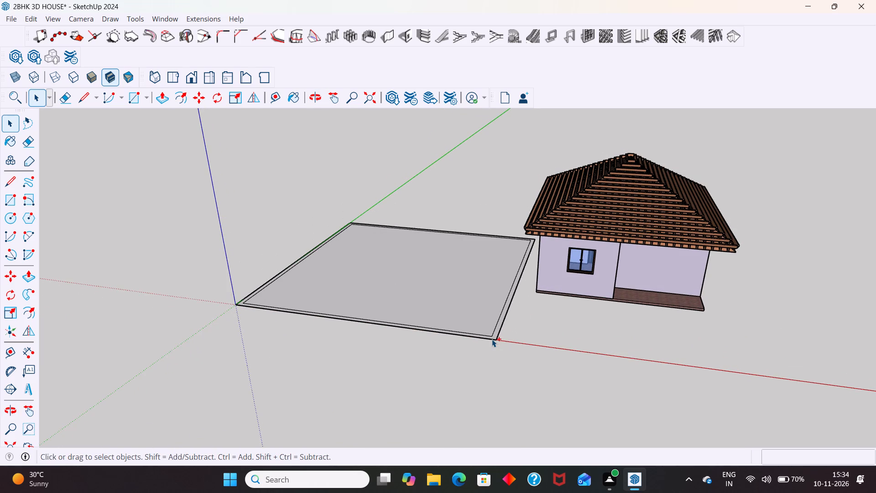
# Move the inner front edge onto the rectangle's outer front edge, leaving the border strip on three sides only.
pyautogui.scroll(3, 485, 331)
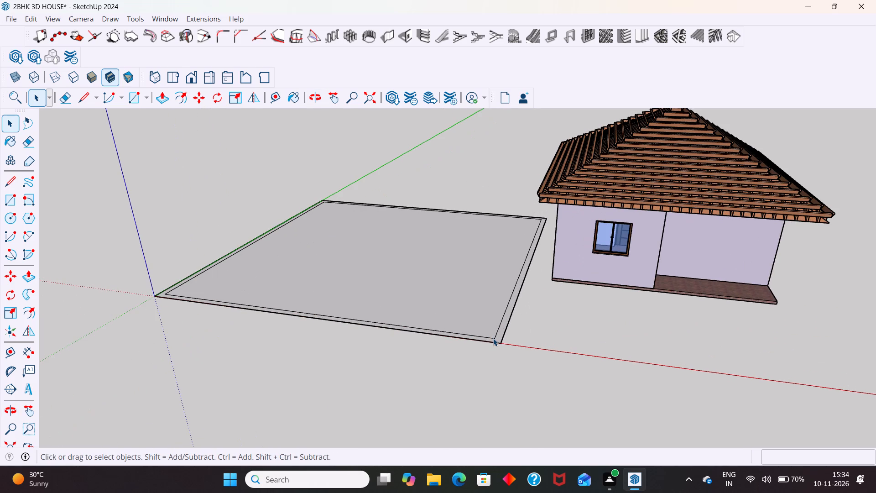
pyautogui.click(493, 338)
pyautogui.scroll(4, 492, 338)
pyautogui.press('m')
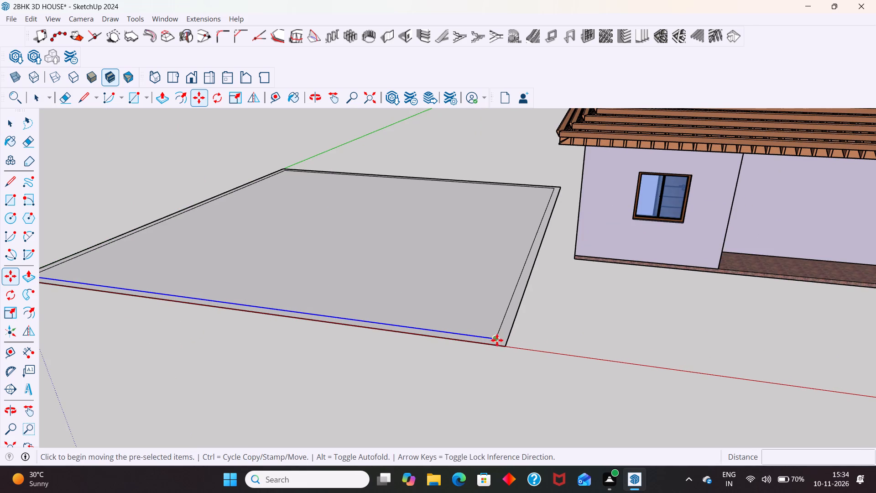
pyautogui.click(495, 339)
pyautogui.click(494, 346)
pyautogui.press('space')
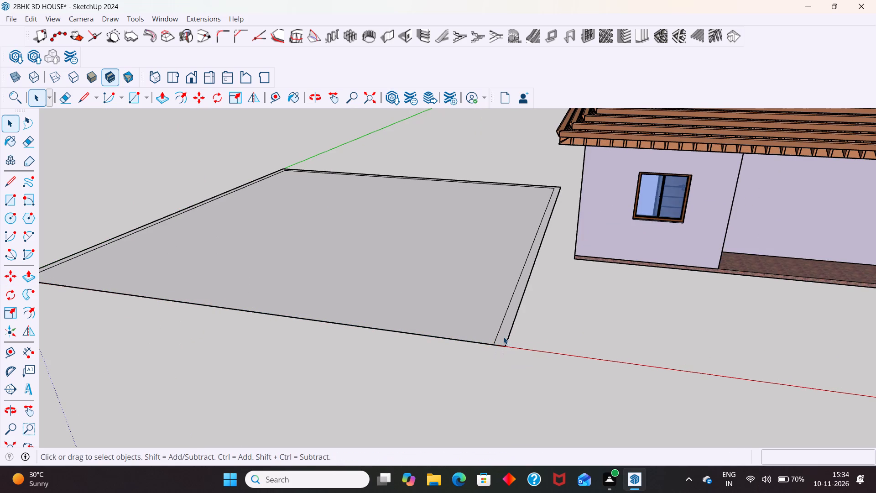
# Extrude the three-sided border strip up 6' to form the compound walls with an open front.
pyautogui.click(503, 336)
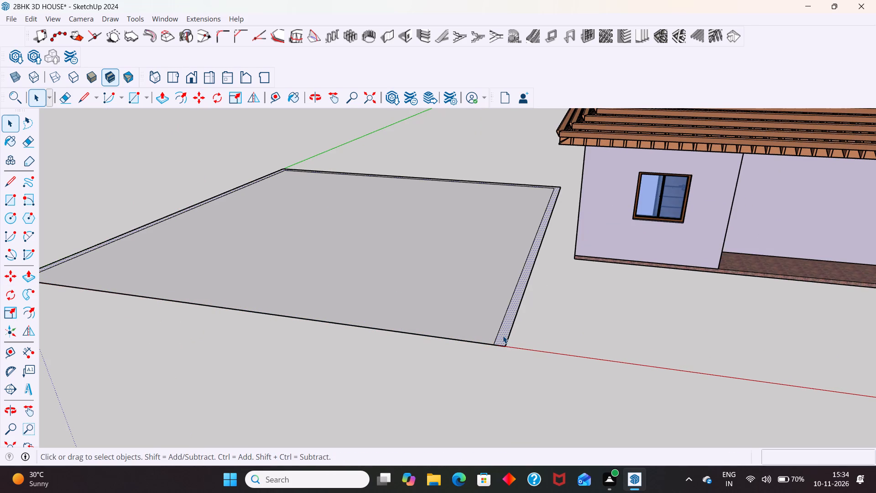
pyautogui.press('p')
pyautogui.click(503, 336)
pyautogui.press('6')
pyautogui.press("'")
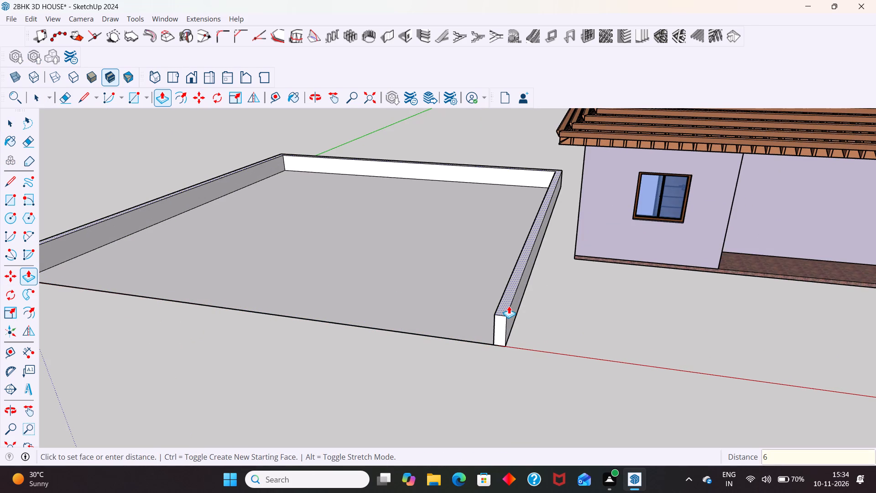
pyautogui.press('Return')
pyautogui.press('space')
# Examine the three-sided compound wall and the house standing beside it from several angles.
pyautogui.scroll(-9, 462, 324)
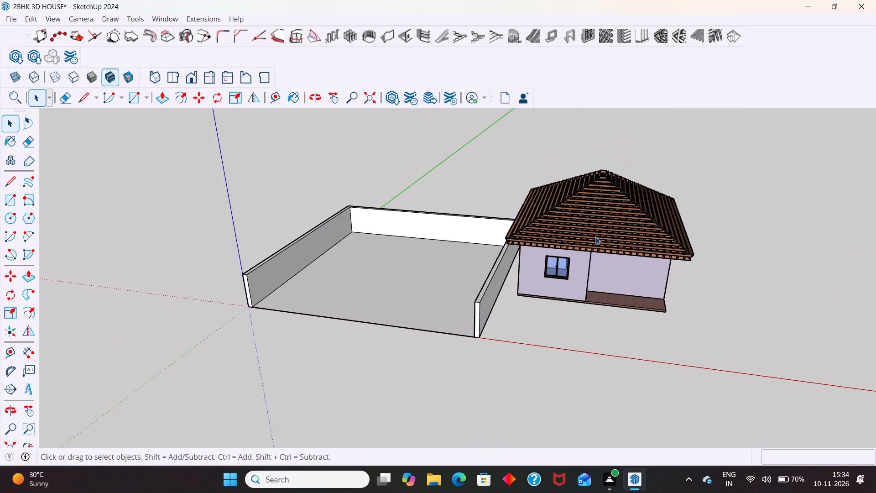
pyautogui.moveTo(565, 284); pyautogui.dragTo(489, 264, button='middle')
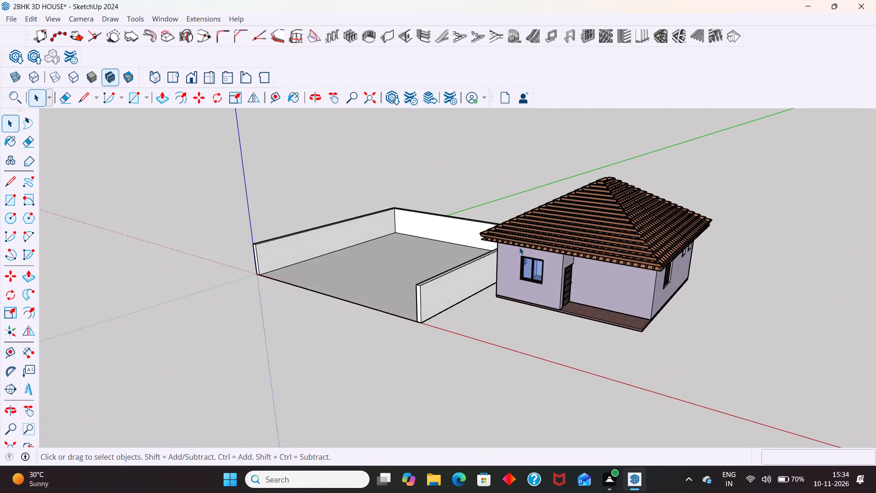
pyautogui.scroll(-4, 519, 252)
pyautogui.moveTo(486, 183); pyautogui.dragTo(685, 336)
pyautogui.moveTo(516, 330); pyautogui.dragTo(535, 333, button='middle')
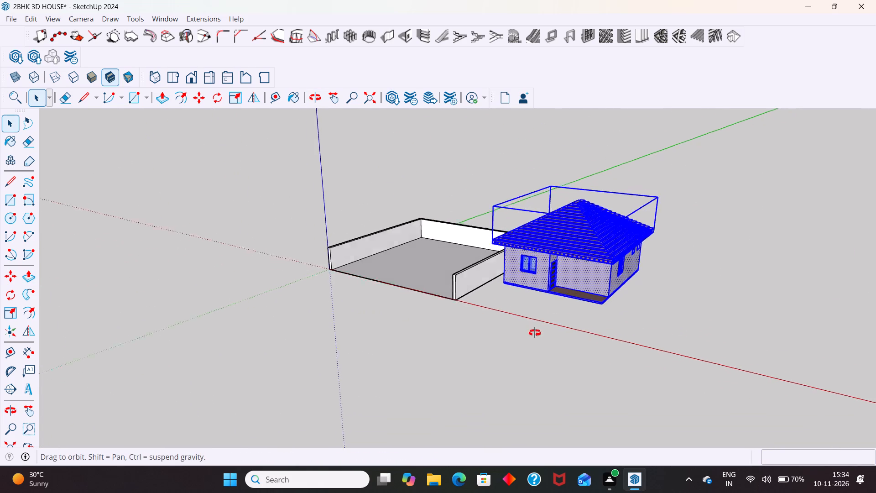
pyautogui.moveTo(535, 333); pyautogui.dragTo(626, 292, button='middle')
pyautogui.scroll(3, 564, 282)
pyautogui.click(514, 353)
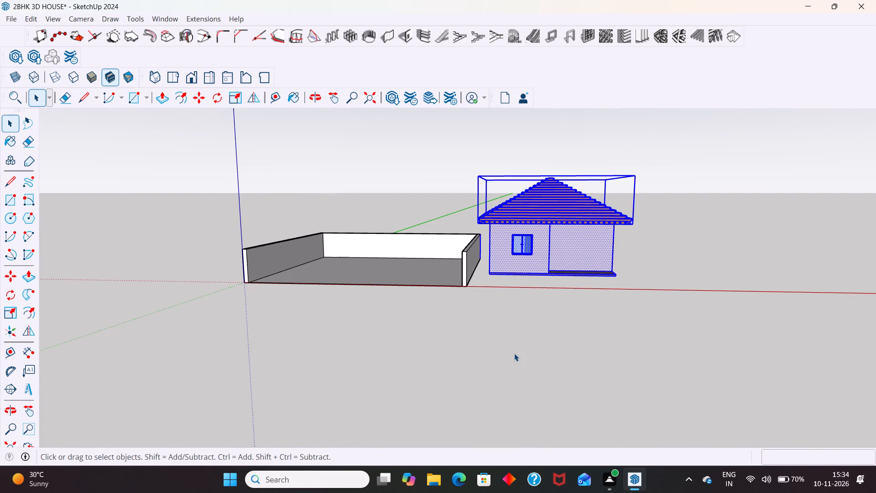
pyautogui.scroll(8, 509, 234)
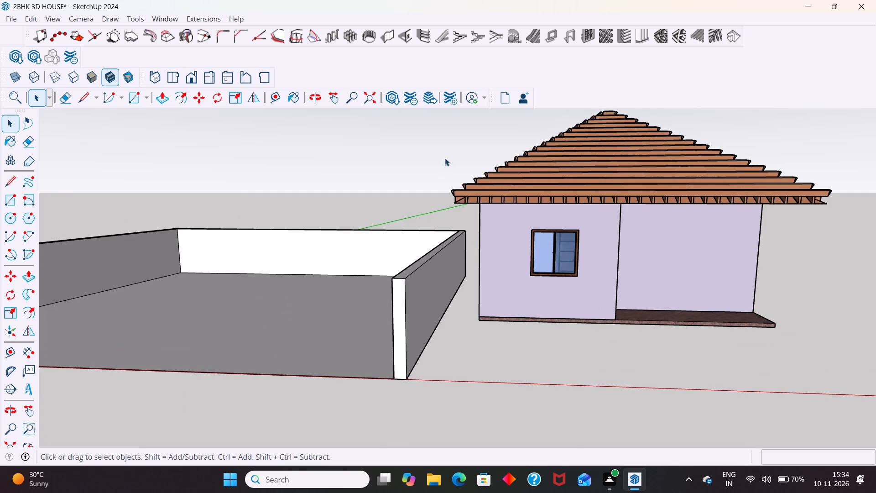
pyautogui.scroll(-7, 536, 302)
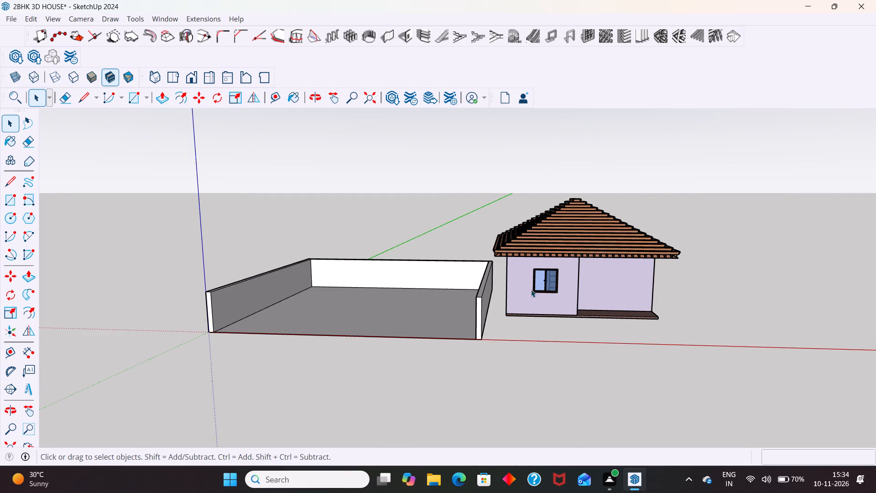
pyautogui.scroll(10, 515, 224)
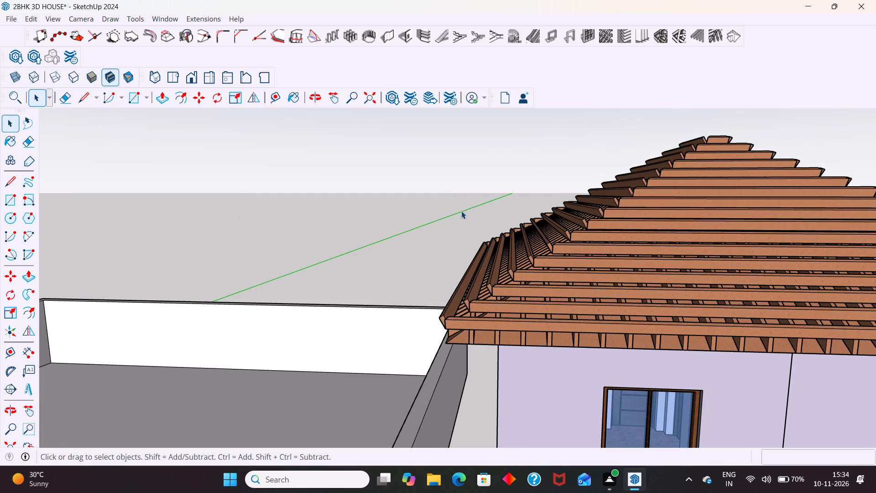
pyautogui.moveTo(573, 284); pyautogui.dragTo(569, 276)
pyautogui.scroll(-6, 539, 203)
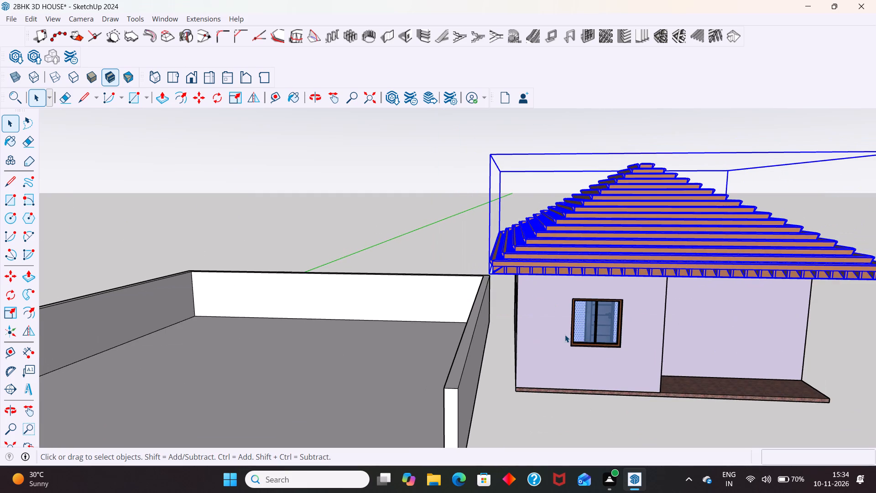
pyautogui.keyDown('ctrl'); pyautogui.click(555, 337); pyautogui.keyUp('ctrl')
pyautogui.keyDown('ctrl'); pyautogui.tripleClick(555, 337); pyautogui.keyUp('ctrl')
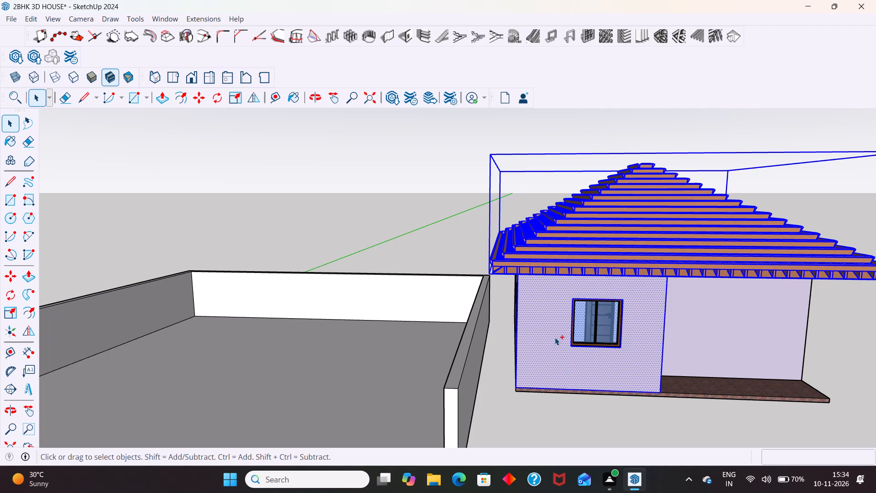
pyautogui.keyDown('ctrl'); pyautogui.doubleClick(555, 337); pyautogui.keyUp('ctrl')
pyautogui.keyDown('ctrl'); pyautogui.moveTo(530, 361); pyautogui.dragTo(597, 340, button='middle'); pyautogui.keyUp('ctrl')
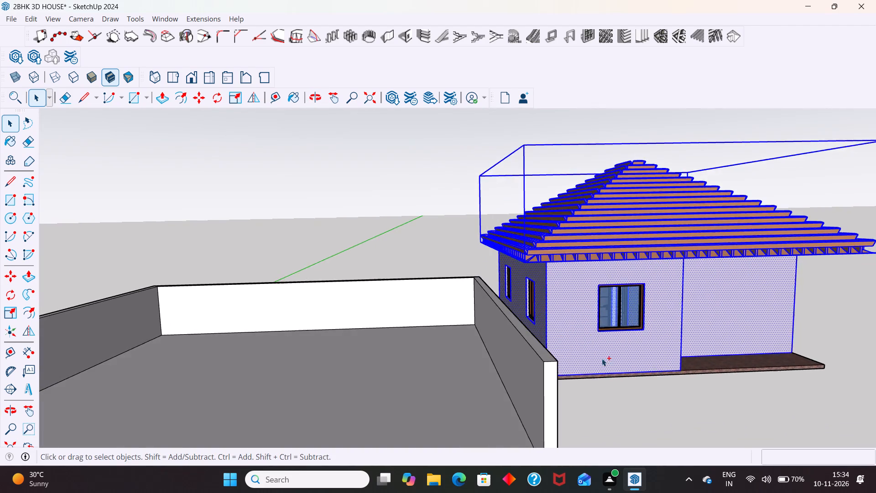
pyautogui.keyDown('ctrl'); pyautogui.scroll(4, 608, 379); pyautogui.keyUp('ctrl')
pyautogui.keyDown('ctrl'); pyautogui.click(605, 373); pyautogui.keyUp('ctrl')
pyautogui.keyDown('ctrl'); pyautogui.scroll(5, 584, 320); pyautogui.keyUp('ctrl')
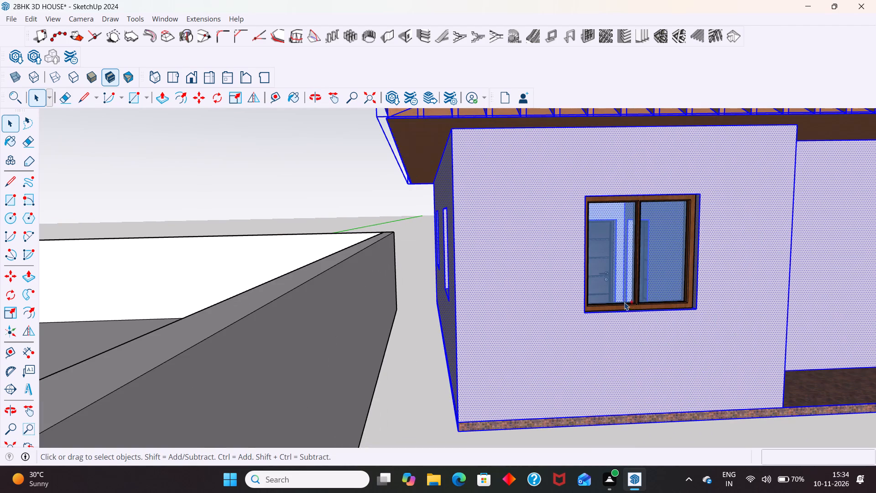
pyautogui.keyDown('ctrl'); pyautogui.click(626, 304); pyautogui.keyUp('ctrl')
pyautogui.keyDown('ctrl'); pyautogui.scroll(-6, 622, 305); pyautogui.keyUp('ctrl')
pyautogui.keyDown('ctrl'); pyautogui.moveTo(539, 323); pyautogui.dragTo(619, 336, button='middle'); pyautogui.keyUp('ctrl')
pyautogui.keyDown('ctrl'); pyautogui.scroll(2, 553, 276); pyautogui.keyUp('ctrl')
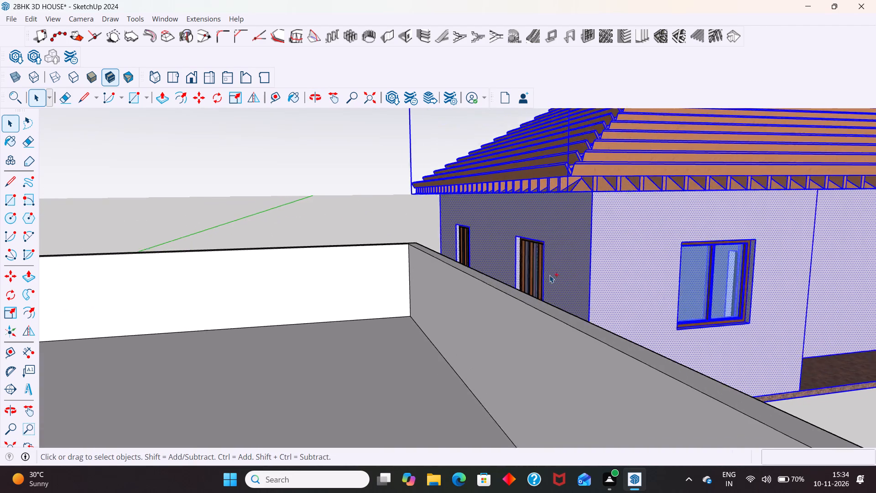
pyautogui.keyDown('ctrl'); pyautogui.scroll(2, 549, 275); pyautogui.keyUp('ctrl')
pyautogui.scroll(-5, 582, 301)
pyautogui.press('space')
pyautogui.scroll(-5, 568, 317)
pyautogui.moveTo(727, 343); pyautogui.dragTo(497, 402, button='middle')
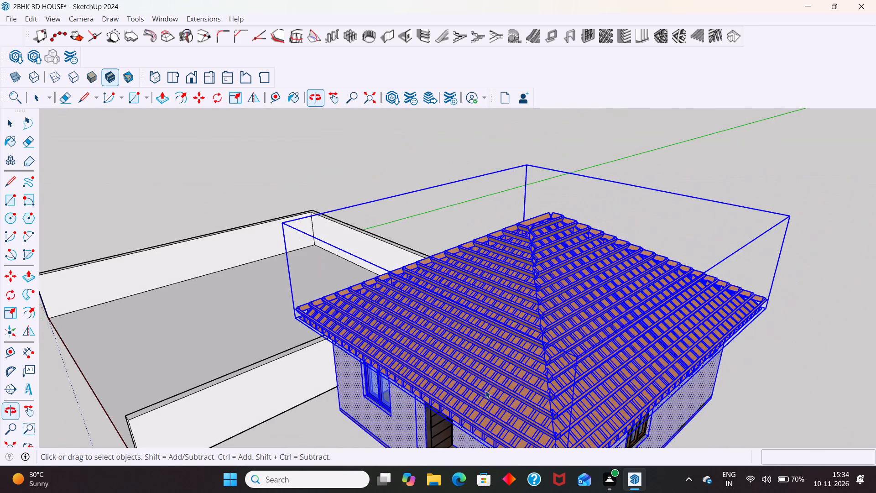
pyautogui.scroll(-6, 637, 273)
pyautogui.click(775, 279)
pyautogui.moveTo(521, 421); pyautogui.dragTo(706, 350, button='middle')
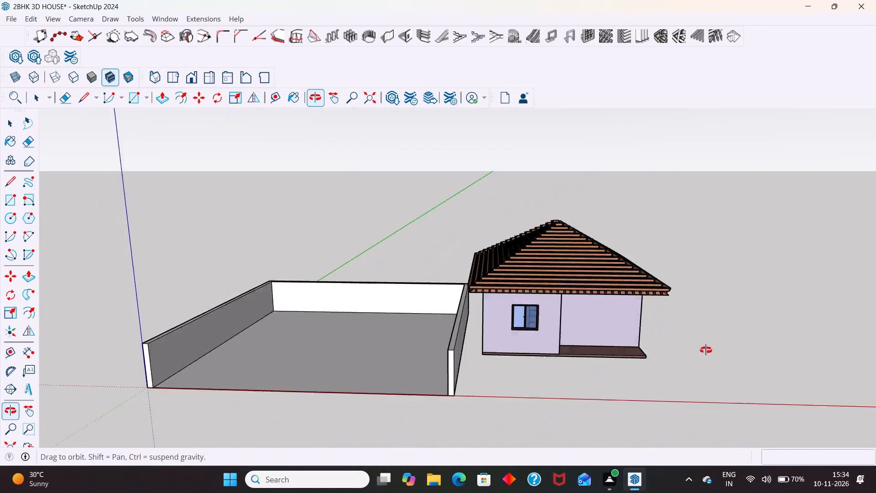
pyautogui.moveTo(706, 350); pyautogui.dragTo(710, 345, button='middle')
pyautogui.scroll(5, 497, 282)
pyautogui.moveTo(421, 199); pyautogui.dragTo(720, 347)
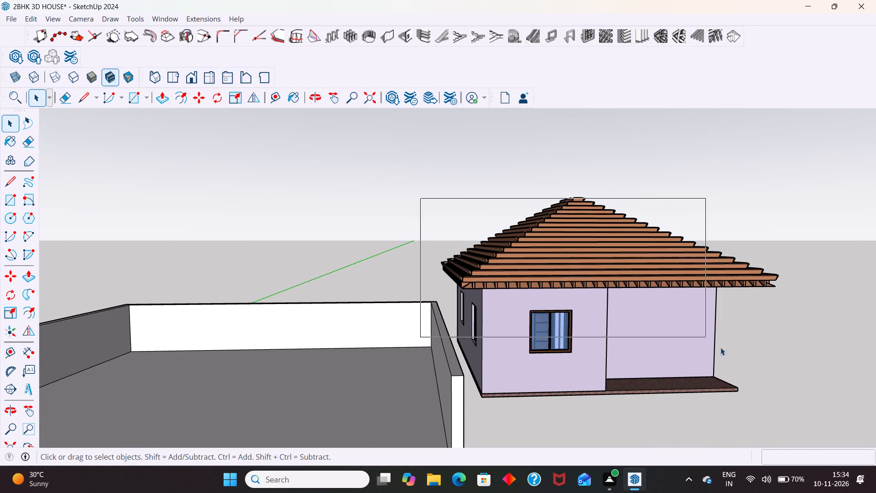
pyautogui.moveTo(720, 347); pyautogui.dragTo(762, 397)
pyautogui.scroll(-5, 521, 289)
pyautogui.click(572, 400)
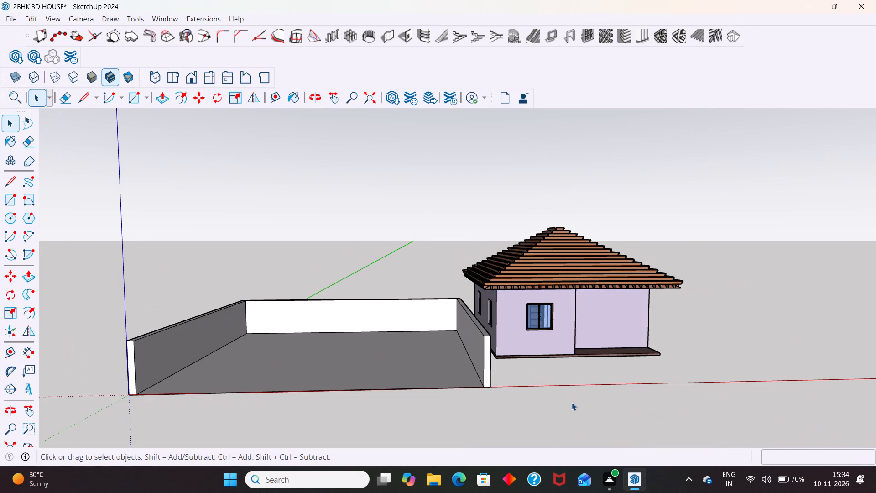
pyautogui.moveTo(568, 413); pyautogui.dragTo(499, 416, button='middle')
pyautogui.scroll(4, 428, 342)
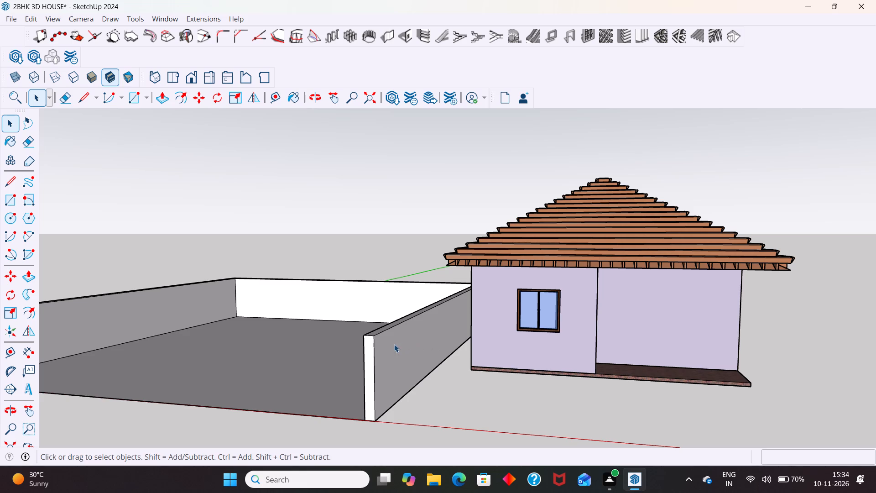
# Undo the compound wall extrusion, the border strip edits and the plot rectangle beside the house.
pyautogui.click(394, 344)
pyautogui.scroll(-4, 437, 287)
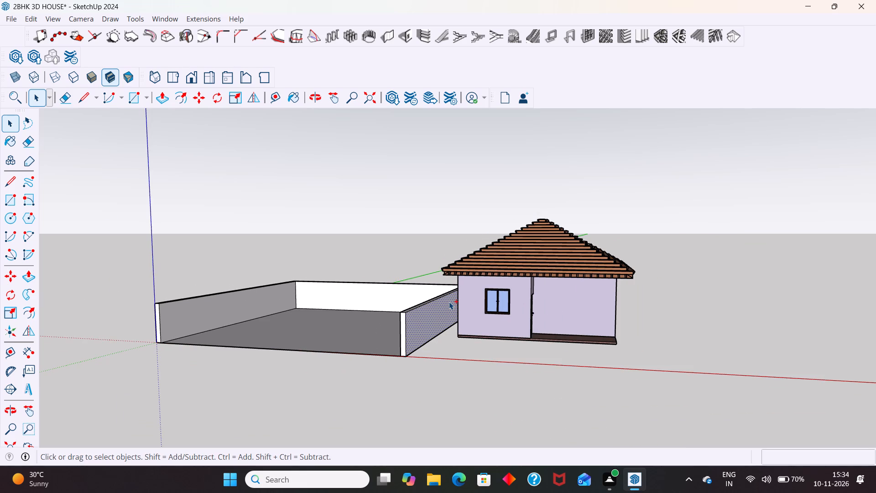
pyautogui.hotkey('ctrl', 'z')
pyautogui.hotkey('ctrl', 'z')
pyautogui.hotkey('ctrl', 'z')
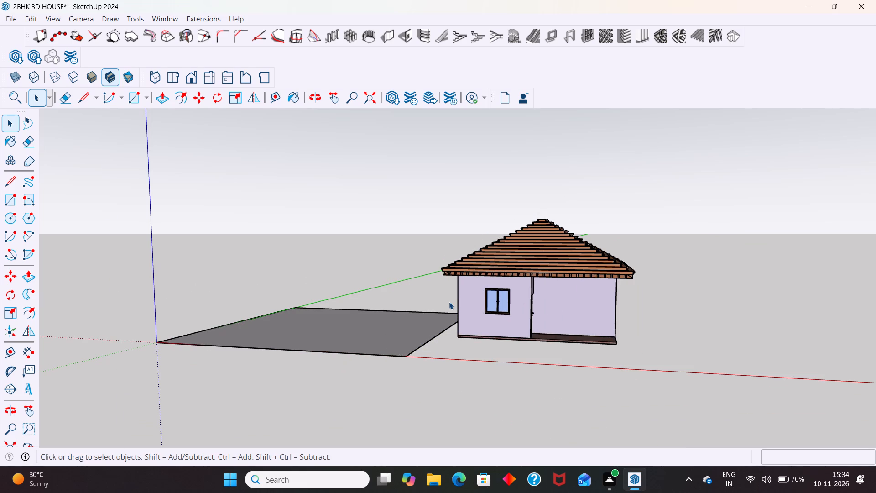
pyautogui.hotkey('ctrl', 'z')
# Select the whole house with its roof and move it farther from the origin to clear space for the plot.
pyautogui.moveTo(386, 181); pyautogui.dragTo(659, 380)
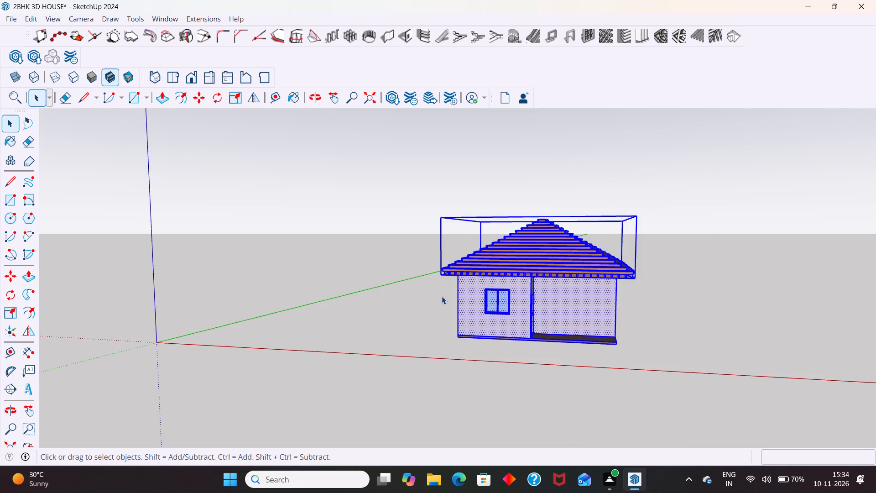
pyautogui.scroll(-5, 440, 297)
pyautogui.moveTo(449, 346); pyautogui.dragTo(590, 384, button='middle')
pyautogui.press('m')
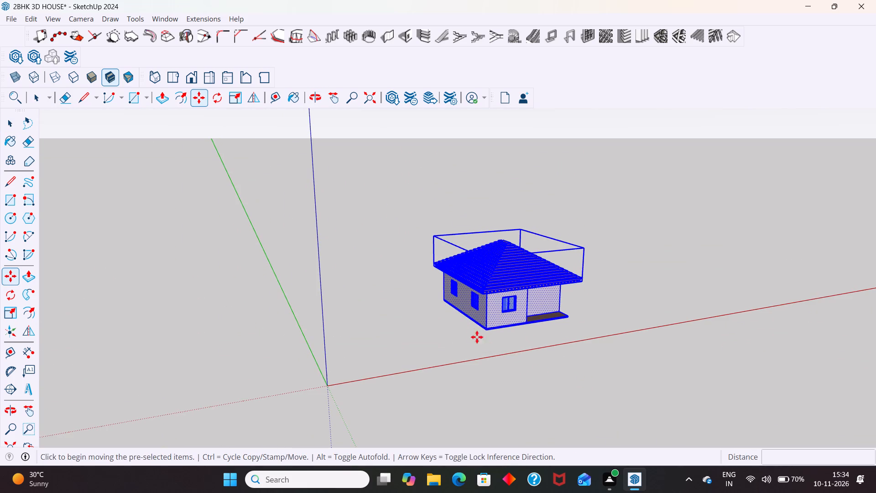
pyautogui.click(485, 325)
pyautogui.click(655, 267)
pyautogui.press('space')
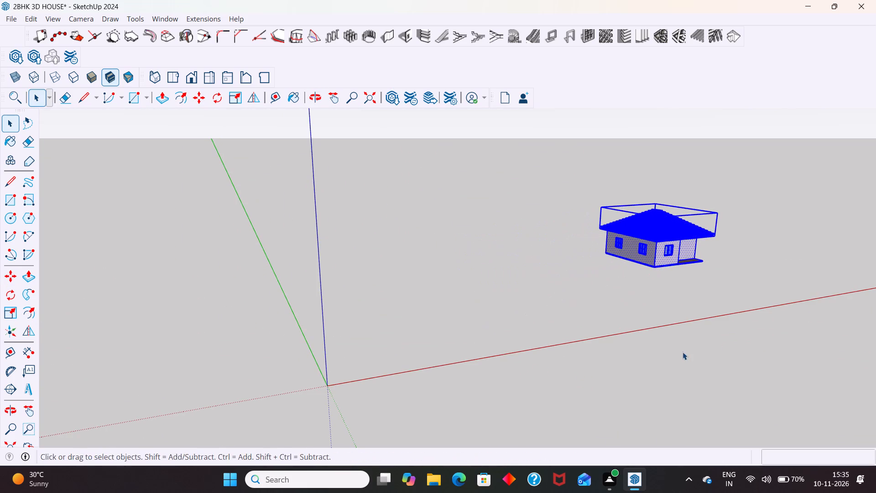
# Draw a 40' by 40' plot rectangle on the ground starting from the origin.
pyautogui.moveTo(680, 353); pyautogui.dragTo(502, 393, button='middle')
pyautogui.scroll(-5, 593, 279)
pyautogui.moveTo(530, 372); pyautogui.dragTo(561, 374, button='middle')
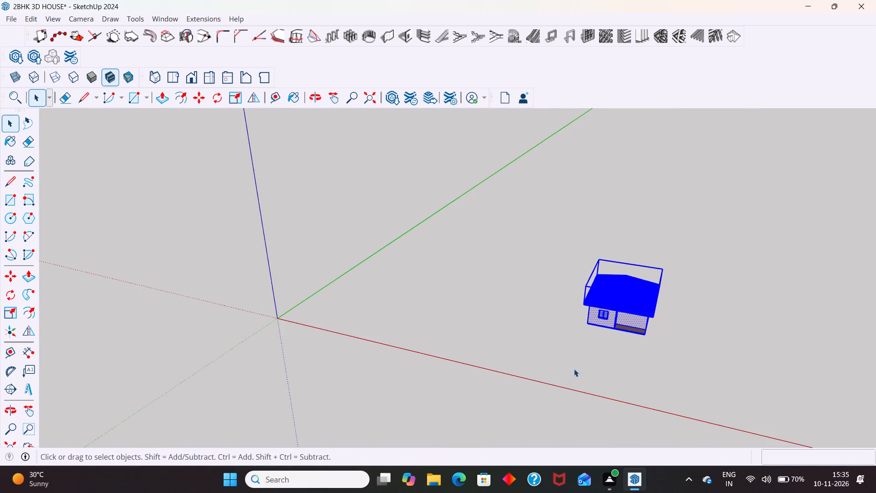
pyautogui.moveTo(360, 358); pyautogui.dragTo(388, 356, button='middle')
pyautogui.press('space')
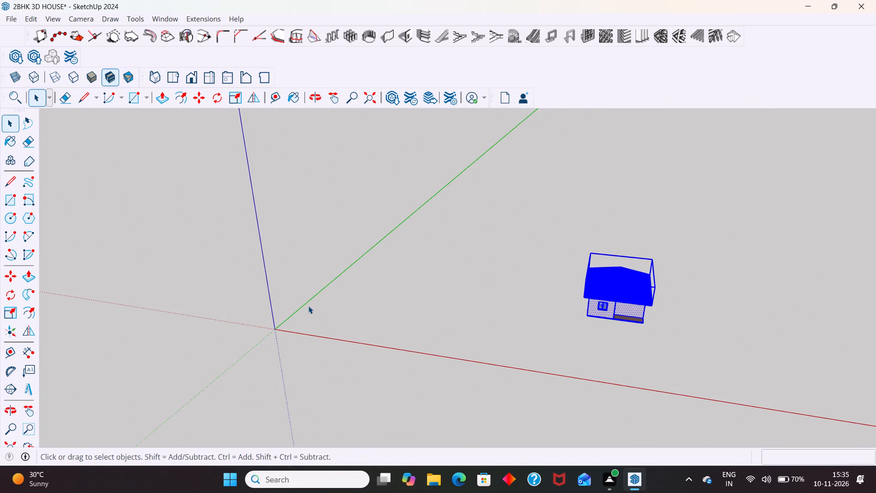
pyautogui.press('r')
pyautogui.click(276, 330)
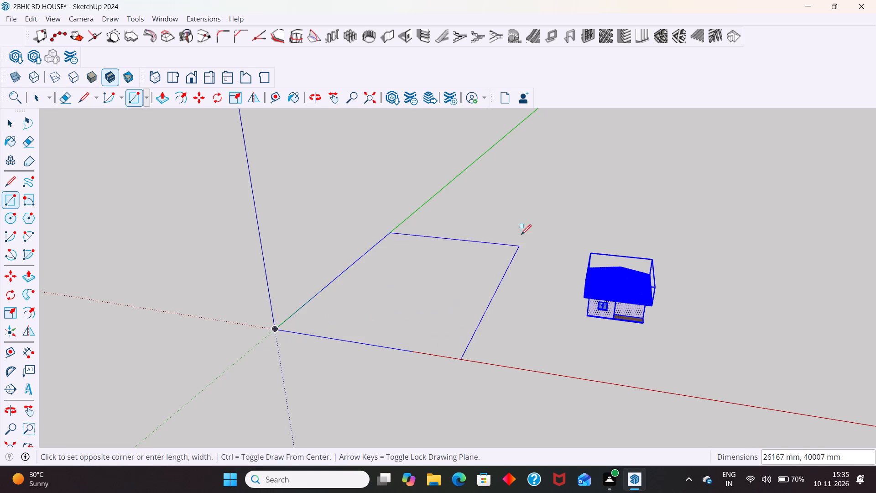
pyautogui.write("40',")
pyautogui.press('5')
pyautogui.press('BackSpace')
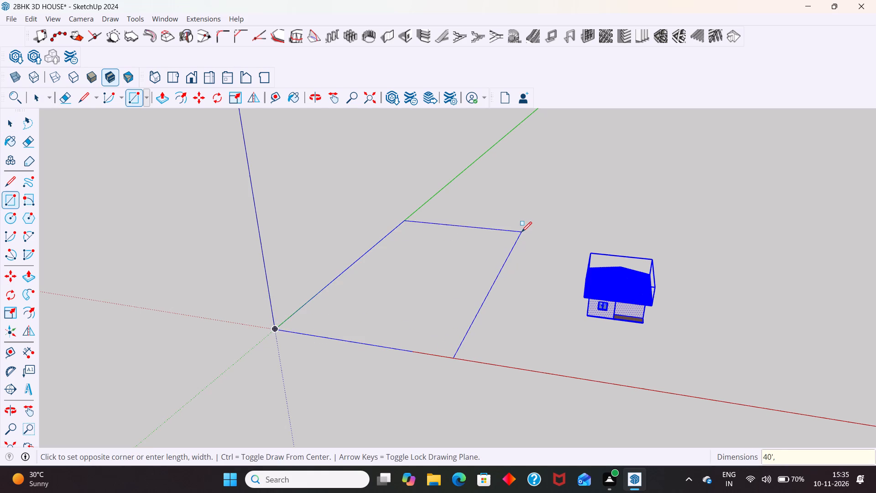
pyautogui.write("40'")
pyautogui.press('Return')
pyautogui.press('space')
# Offset the plot rectangle's outline 9" inward to form the wall border strip.
pyautogui.scroll(5, 359, 304)
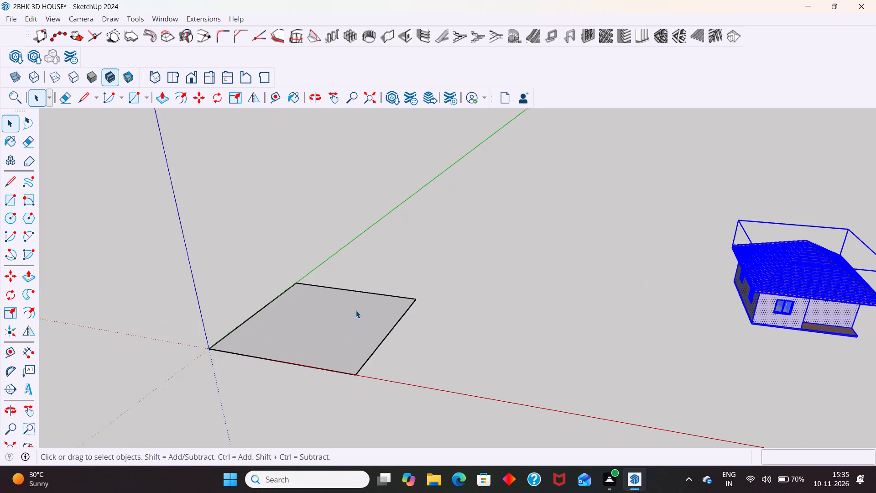
pyautogui.scroll(5, 336, 337)
pyautogui.scroll(-7, 367, 221)
pyautogui.moveTo(366, 317); pyautogui.dragTo(407, 325, button='middle')
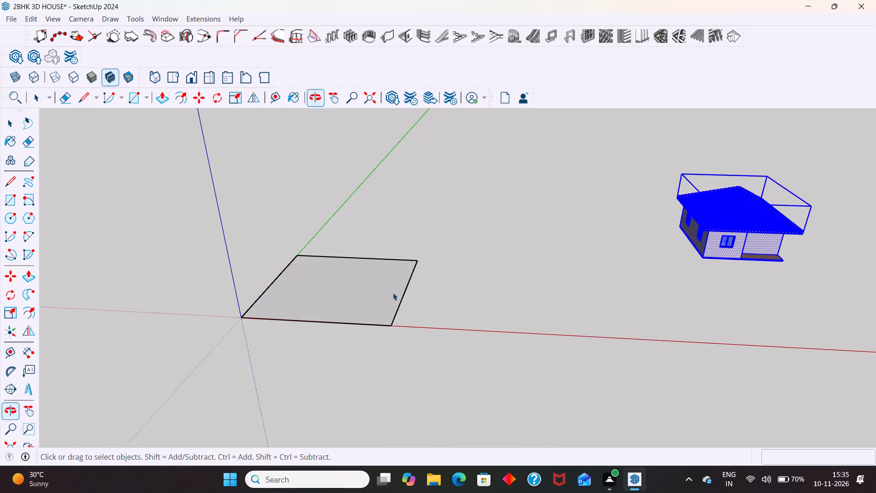
pyautogui.scroll(4, 318, 281)
pyautogui.click(353, 313)
pyautogui.moveTo(428, 378); pyautogui.dragTo(448, 373, button='middle')
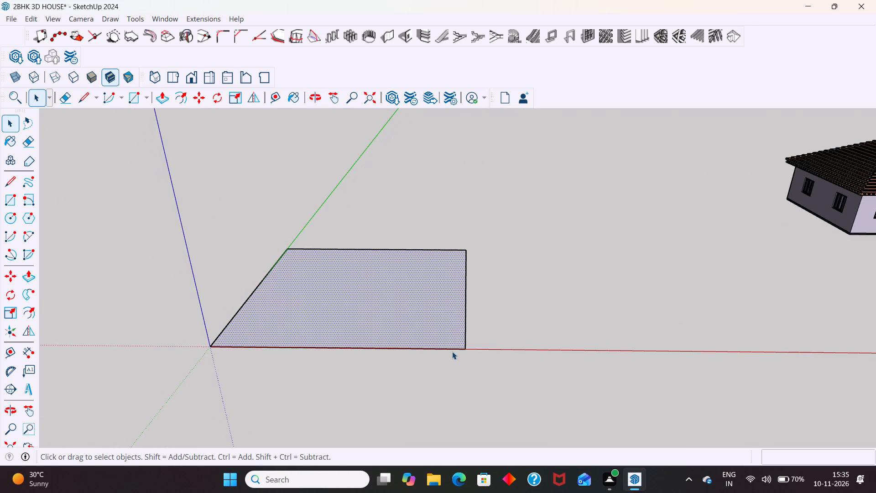
pyautogui.press('f')
pyautogui.click(442, 299)
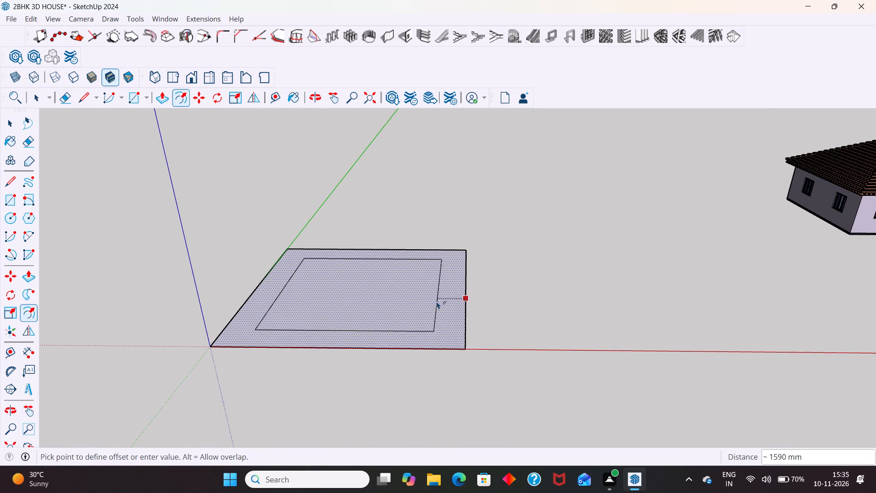
pyautogui.write('9"')
pyautogui.press('Return')
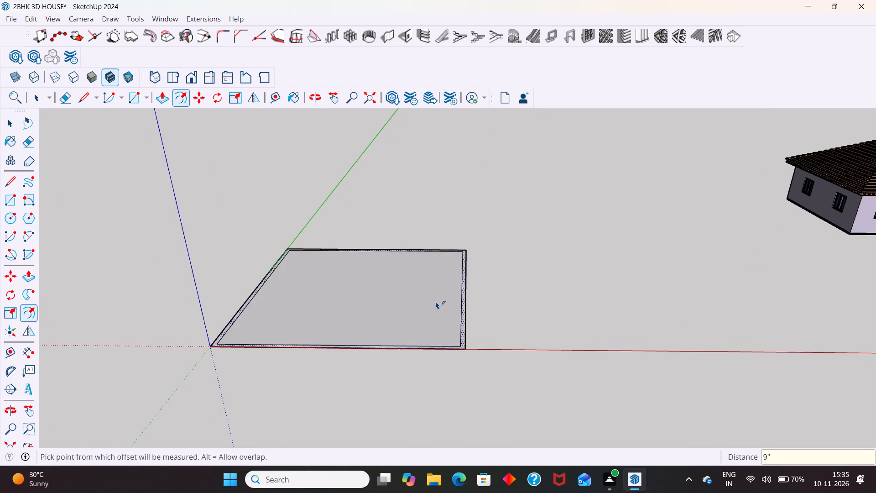
pyautogui.press('space')
# Move the inner front edge onto the plot's outer front edge, leaving the border strip on three sides.
pyautogui.scroll(4, 452, 349)
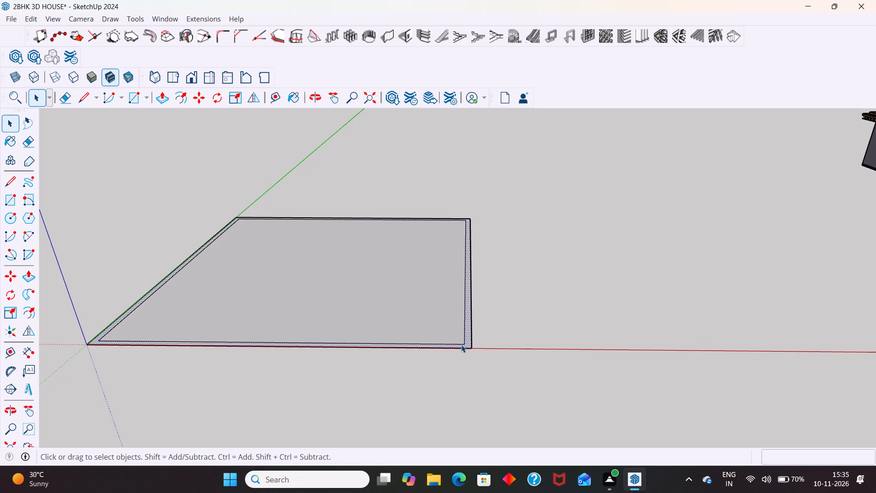
pyautogui.click(461, 343)
pyautogui.scroll(4, 461, 344)
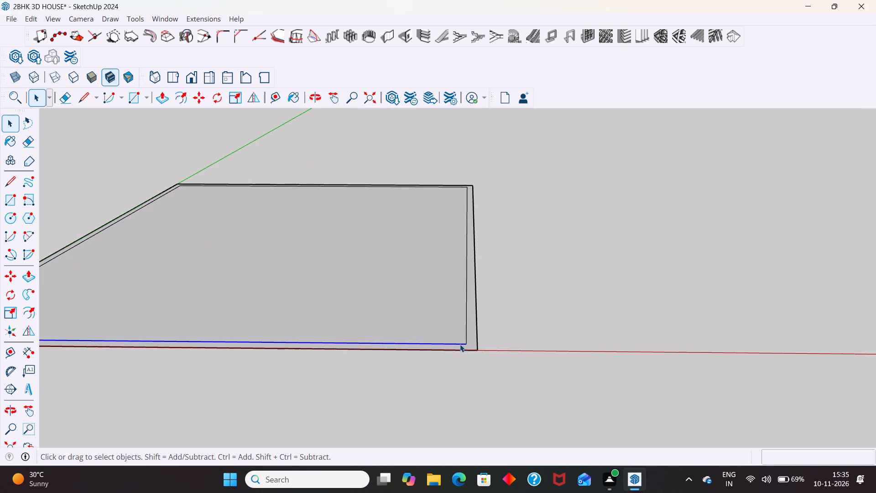
pyautogui.press('m')
pyautogui.moveTo(464, 345); pyautogui.dragTo(465, 349)
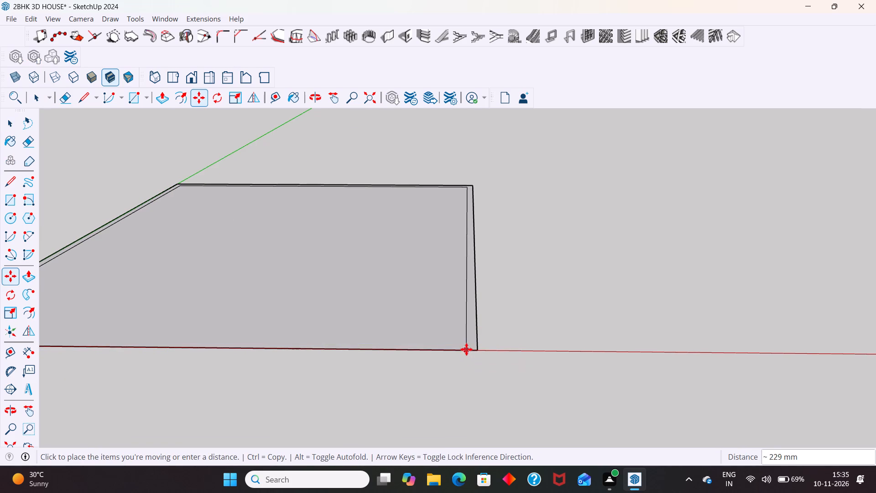
pyautogui.click(466, 351)
pyautogui.press('space')
# Extrude the three-sided border strip up 6' to form the compound walls with an open front.
pyautogui.scroll(1, 481, 317)
pyautogui.click(468, 327)
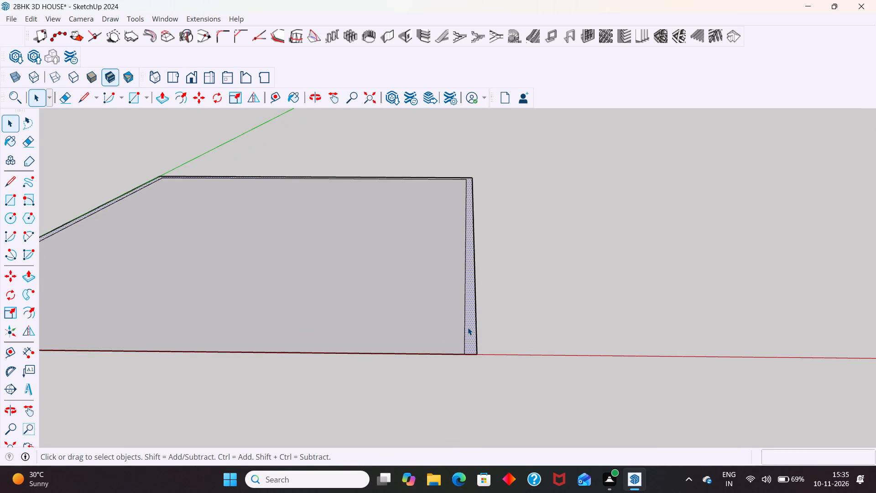
pyautogui.press('p')
pyautogui.click(468, 327)
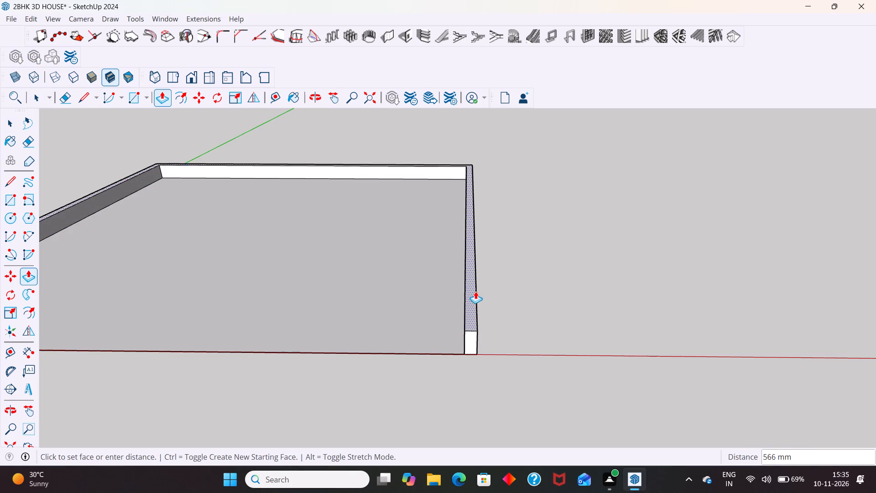
pyautogui.press('6')
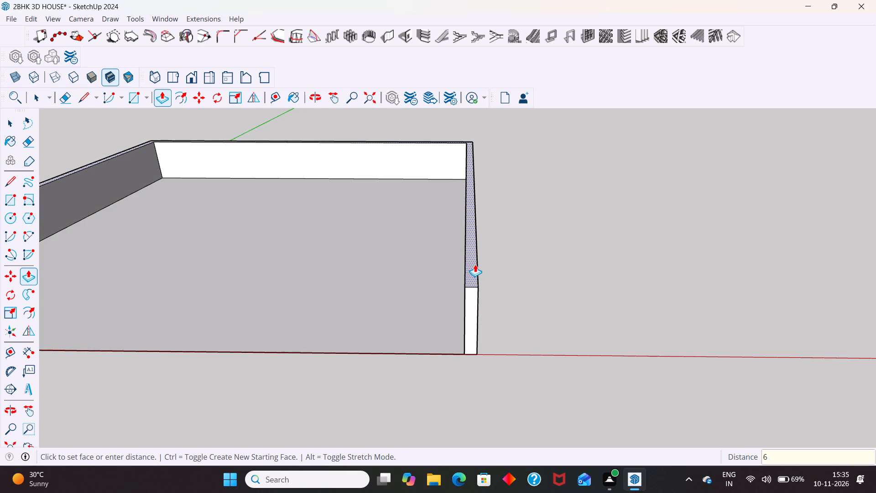
pyautogui.press("'")
pyautogui.press('Return')
pyautogui.press('space')
# Select the entire plot with its compound walls and make it a group.
pyautogui.scroll(-1, 436, 266)
pyautogui.scroll(1, 436, 268)
pyautogui.scroll(-8, 436, 268)
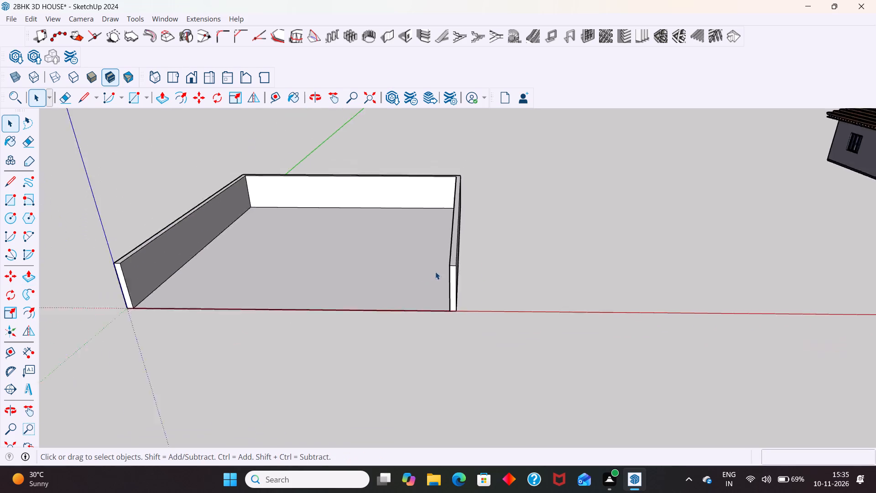
pyautogui.scroll(-3, 435, 272)
pyautogui.moveTo(465, 320); pyautogui.dragTo(367, 299, button='middle')
pyautogui.scroll(4, 331, 244)
pyautogui.tripleClick(339, 238)
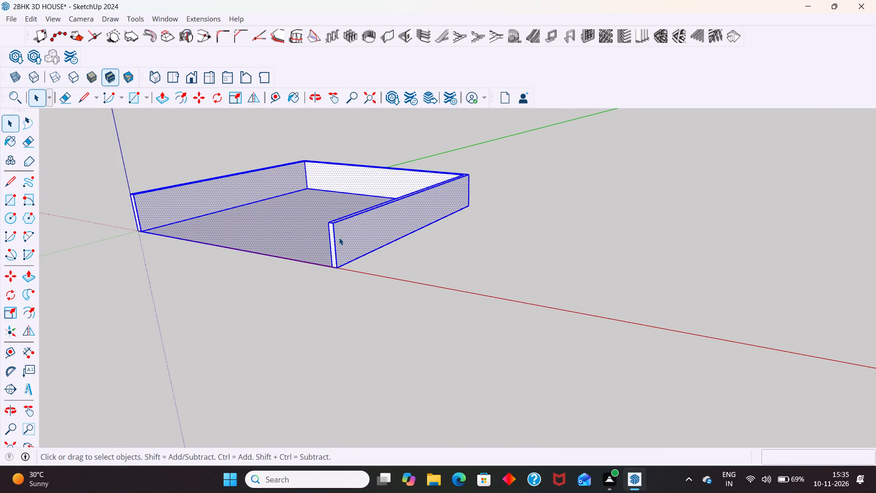
pyautogui.click(339, 237)
pyautogui.rightClick(339, 237)
pyautogui.click(387, 106)
pyautogui.scroll(-3, 345, 236)
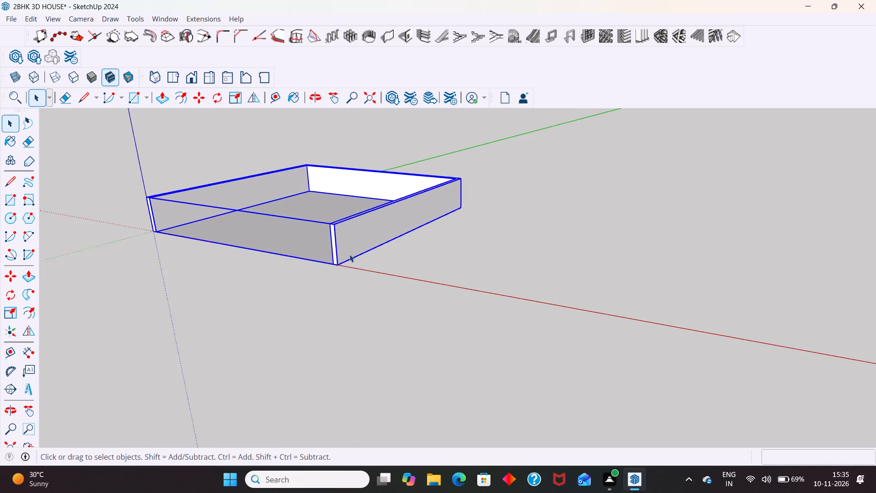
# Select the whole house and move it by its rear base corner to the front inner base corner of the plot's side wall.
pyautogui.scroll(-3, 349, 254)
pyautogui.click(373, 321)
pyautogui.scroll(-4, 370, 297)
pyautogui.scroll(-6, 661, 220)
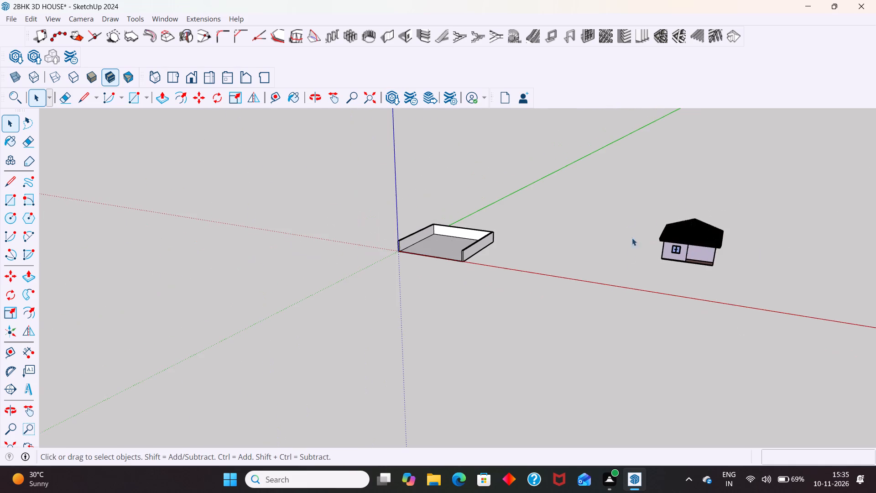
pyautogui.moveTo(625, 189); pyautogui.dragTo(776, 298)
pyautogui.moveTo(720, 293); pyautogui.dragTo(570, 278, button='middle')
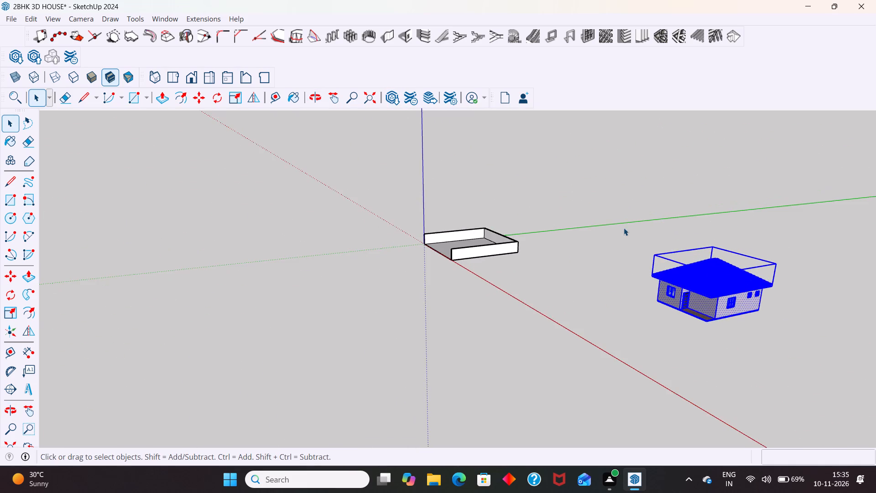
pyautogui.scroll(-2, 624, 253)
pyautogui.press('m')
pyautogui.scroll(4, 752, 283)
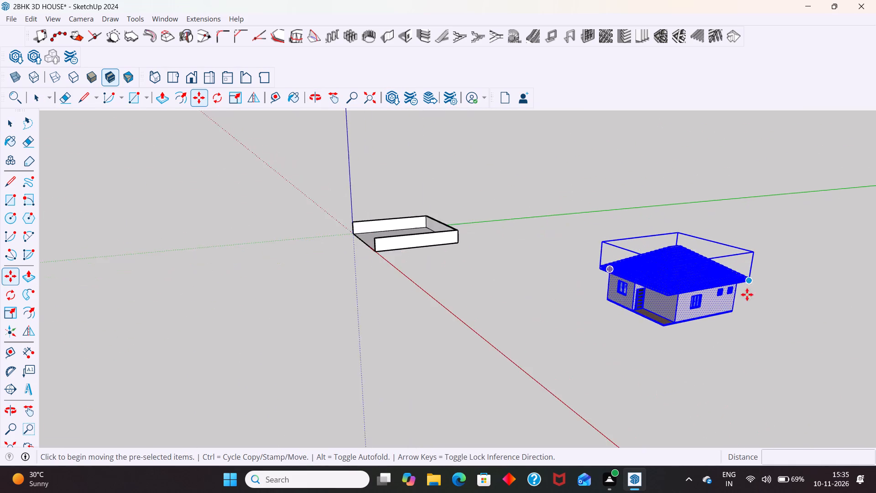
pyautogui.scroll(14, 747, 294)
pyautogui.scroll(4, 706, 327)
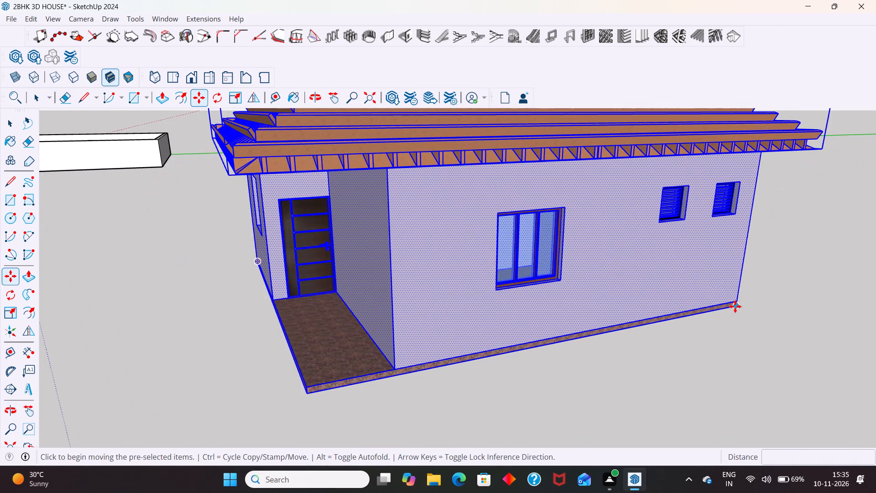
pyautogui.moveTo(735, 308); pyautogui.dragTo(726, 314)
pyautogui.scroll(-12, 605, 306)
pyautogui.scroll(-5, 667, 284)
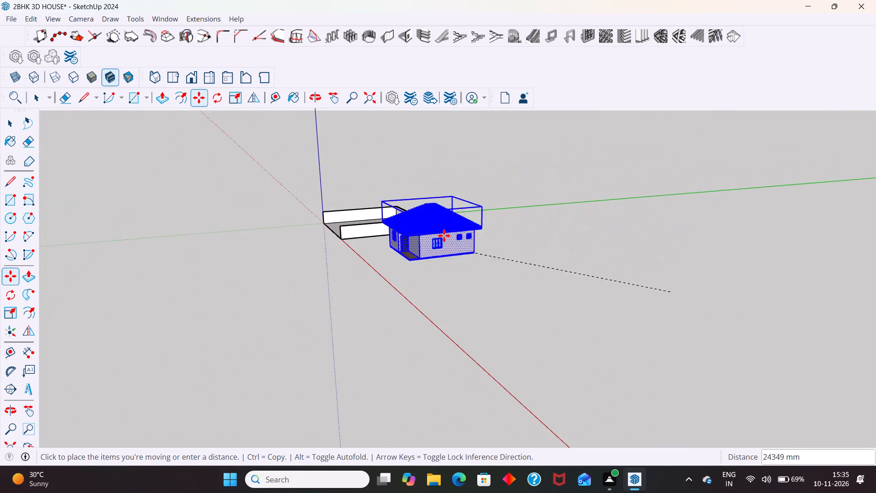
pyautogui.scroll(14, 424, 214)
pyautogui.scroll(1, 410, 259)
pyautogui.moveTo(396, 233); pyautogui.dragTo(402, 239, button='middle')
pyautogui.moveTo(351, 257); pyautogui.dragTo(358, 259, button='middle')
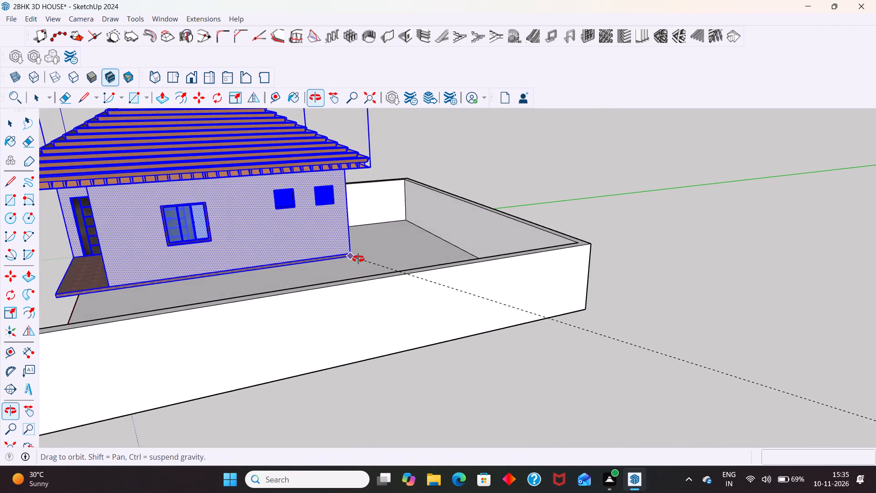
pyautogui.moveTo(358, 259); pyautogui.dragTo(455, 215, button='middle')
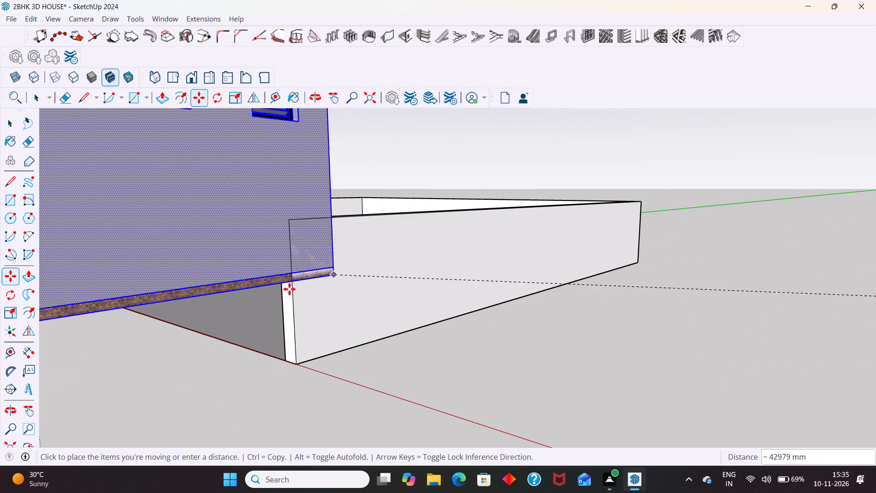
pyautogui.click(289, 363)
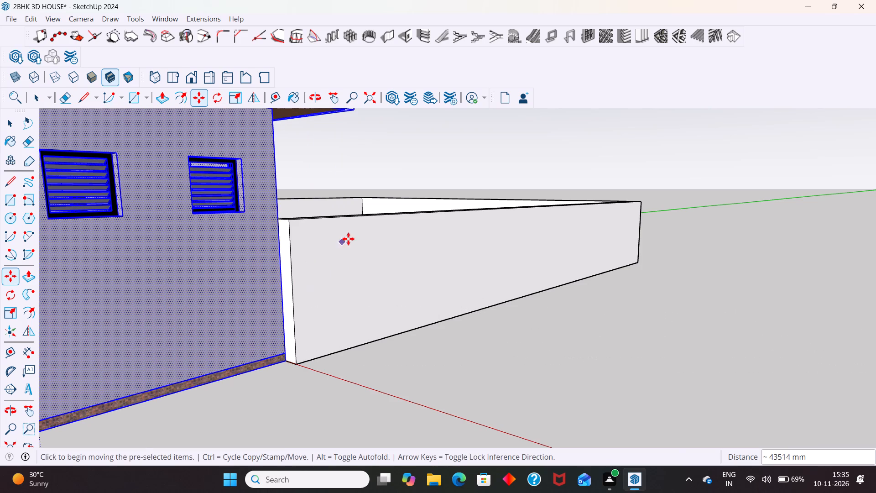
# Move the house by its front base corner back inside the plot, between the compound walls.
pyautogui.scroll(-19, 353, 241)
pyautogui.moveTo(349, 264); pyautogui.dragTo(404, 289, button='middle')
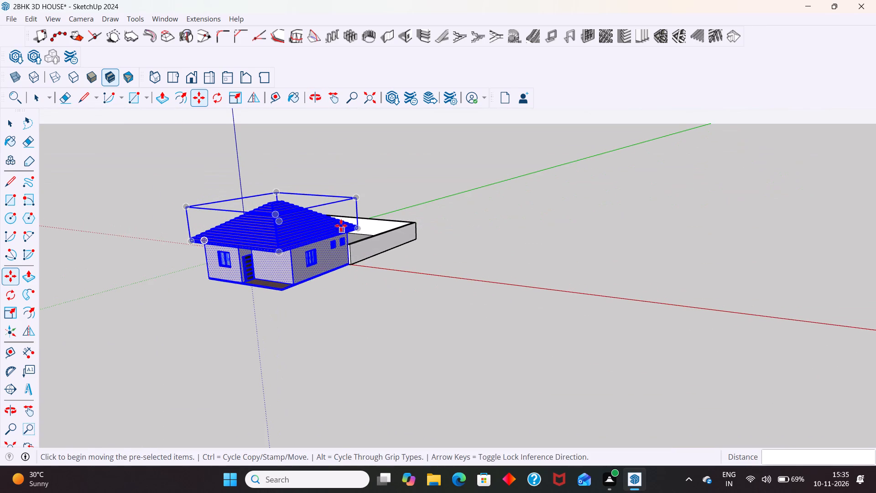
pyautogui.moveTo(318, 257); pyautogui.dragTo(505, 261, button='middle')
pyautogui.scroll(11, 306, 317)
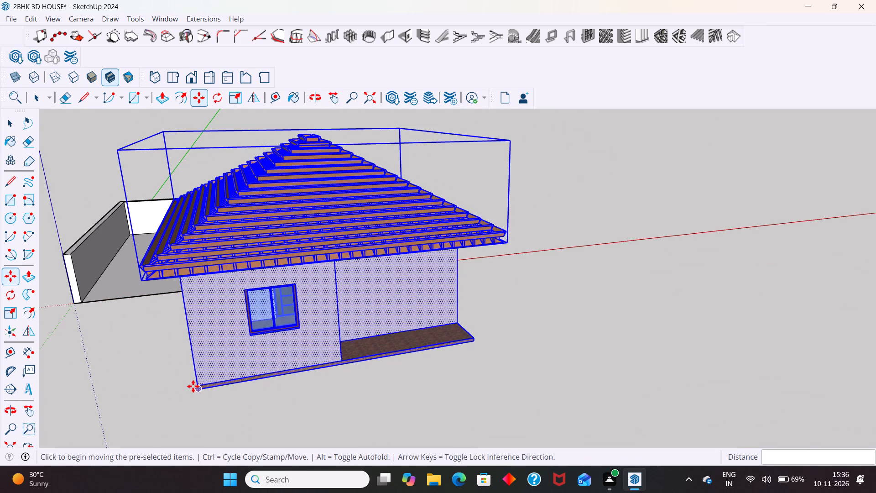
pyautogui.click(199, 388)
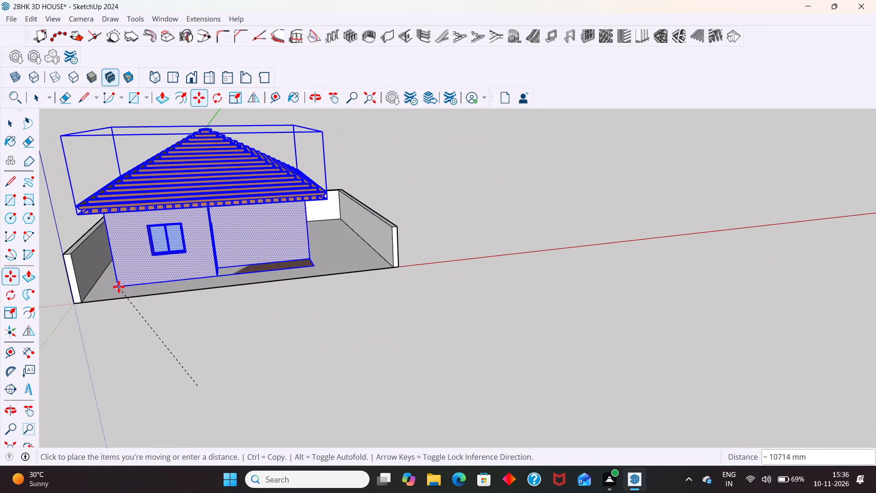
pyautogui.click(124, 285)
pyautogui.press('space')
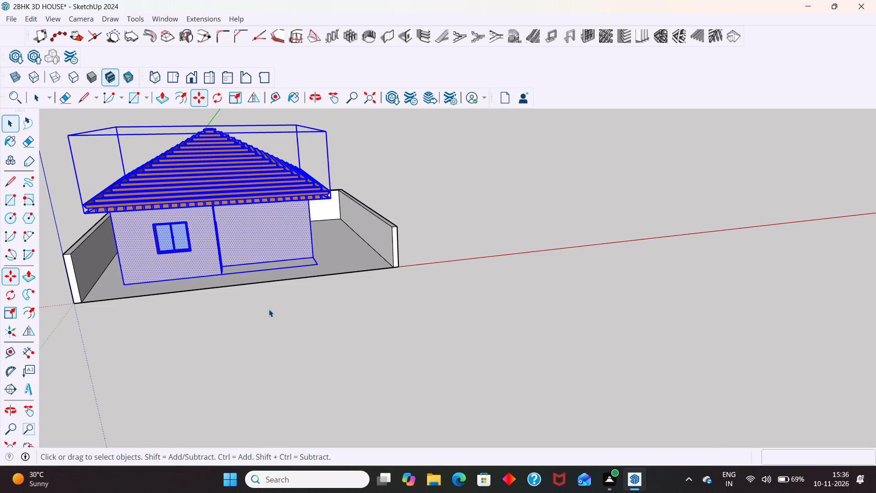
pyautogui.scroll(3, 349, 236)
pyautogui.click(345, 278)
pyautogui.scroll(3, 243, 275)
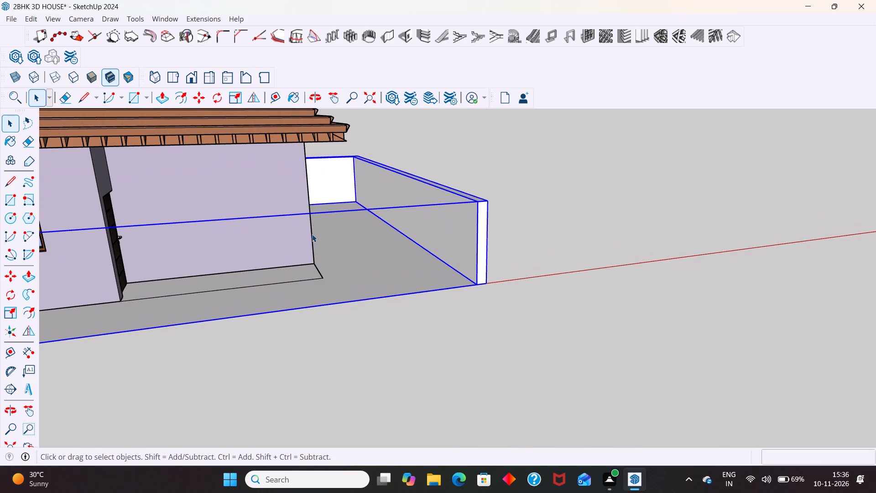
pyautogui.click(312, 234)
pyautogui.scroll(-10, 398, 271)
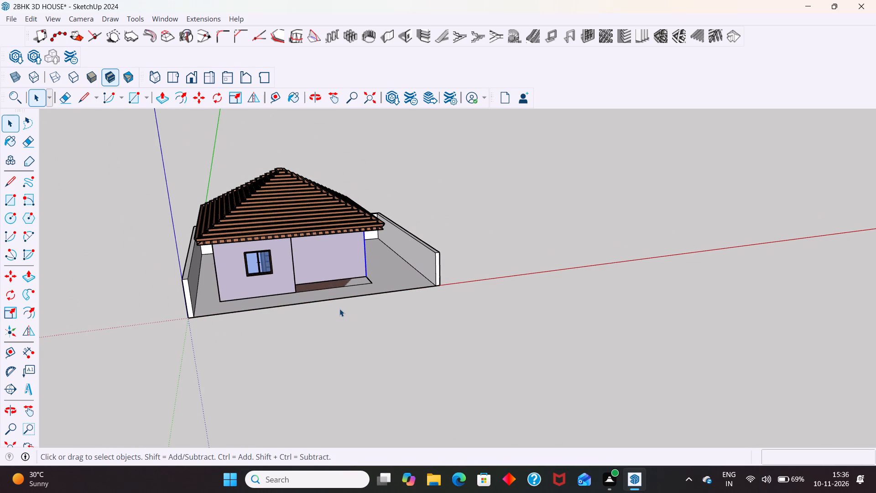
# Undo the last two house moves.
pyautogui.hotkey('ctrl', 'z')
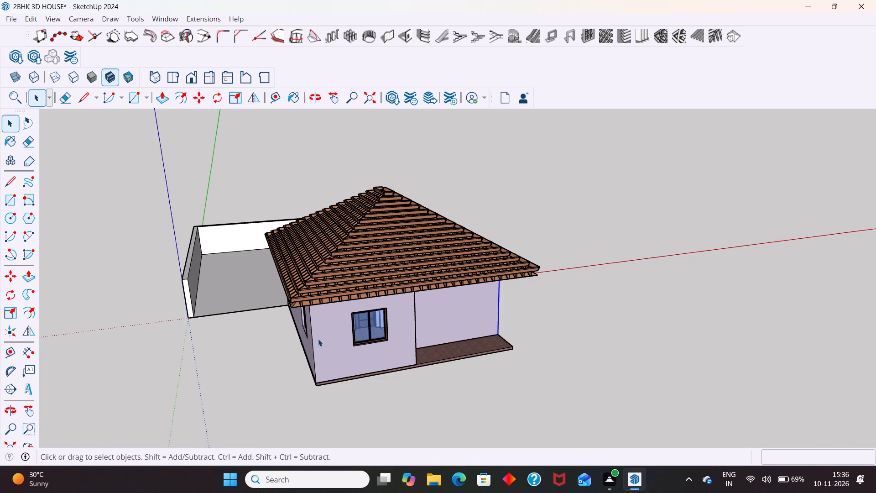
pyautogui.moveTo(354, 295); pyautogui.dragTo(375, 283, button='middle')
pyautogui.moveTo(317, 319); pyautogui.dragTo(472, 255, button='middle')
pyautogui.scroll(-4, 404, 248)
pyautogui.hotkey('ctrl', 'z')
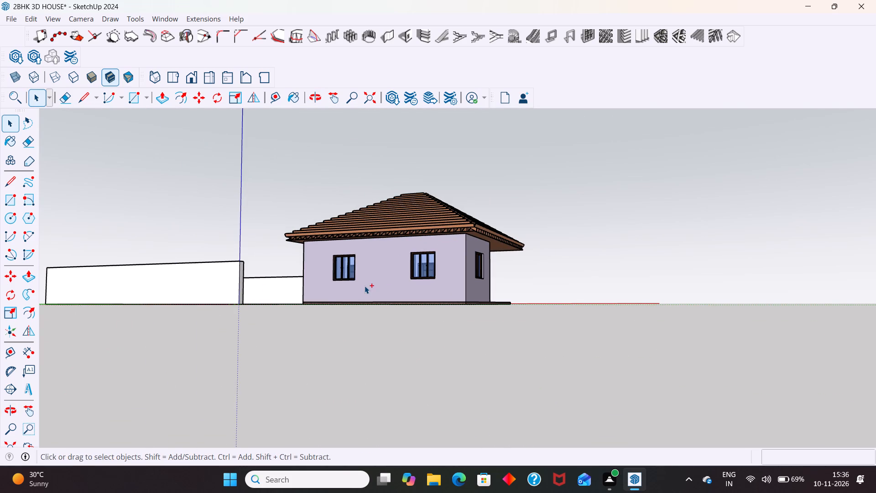
# Select the entire house with its roof and make it a group.
pyautogui.scroll(-5, 365, 284)
pyautogui.moveTo(409, 313); pyautogui.dragTo(266, 328, button='middle')
pyautogui.scroll(-2, 381, 250)
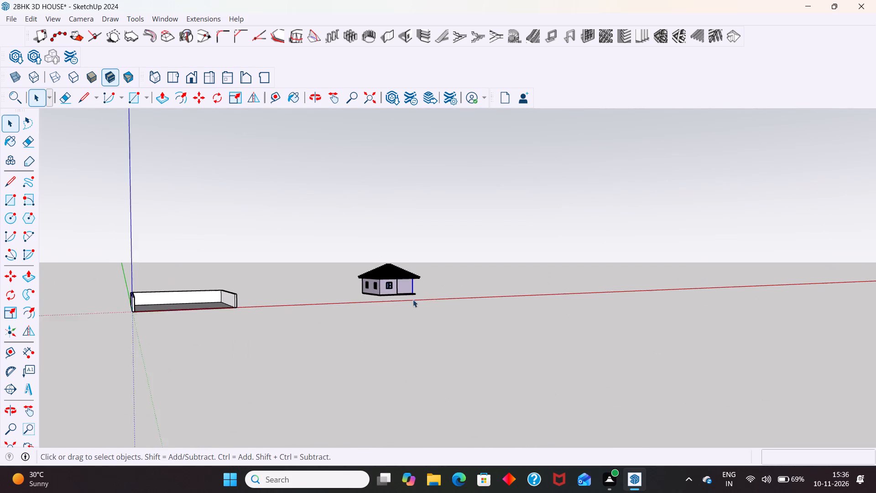
pyautogui.moveTo(428, 314); pyautogui.dragTo(355, 371, button='middle')
pyautogui.moveTo(313, 182); pyautogui.dragTo(533, 362)
pyautogui.scroll(2, 409, 267)
pyautogui.rightClick(408, 267)
pyautogui.click(459, 126)
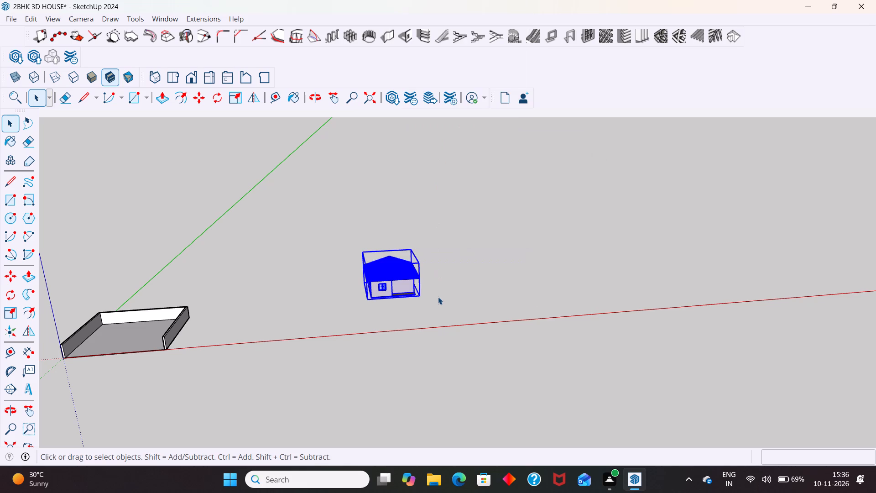
# Move the grouped house over to the plot and set it across the open front edge.
pyautogui.press('m')
pyautogui.scroll(14, 428, 299)
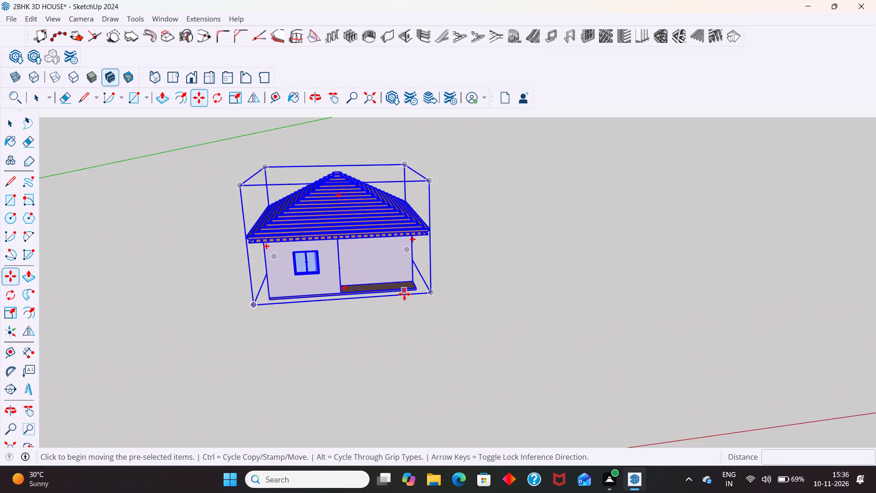
pyautogui.scroll(6, 404, 294)
pyautogui.moveTo(425, 283); pyautogui.dragTo(420, 285)
pyautogui.scroll(-13, 506, 231)
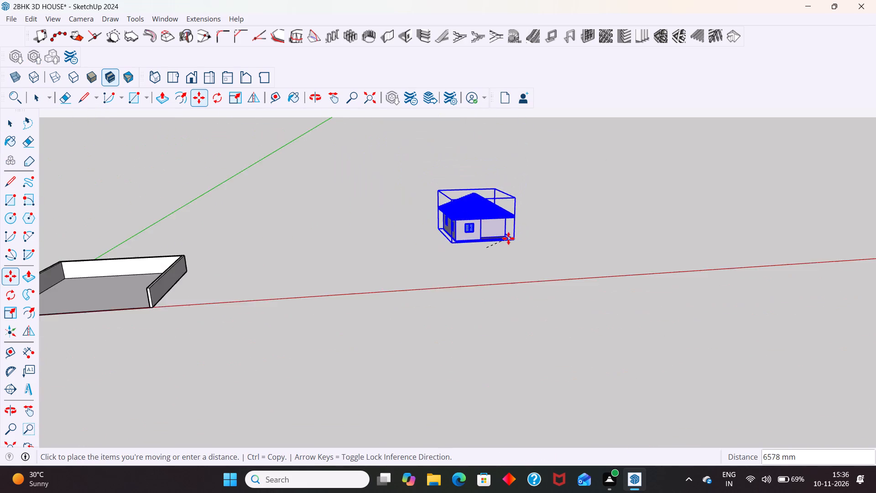
pyautogui.scroll(-6, 508, 238)
pyautogui.scroll(4, 274, 266)
pyautogui.scroll(9, 319, 292)
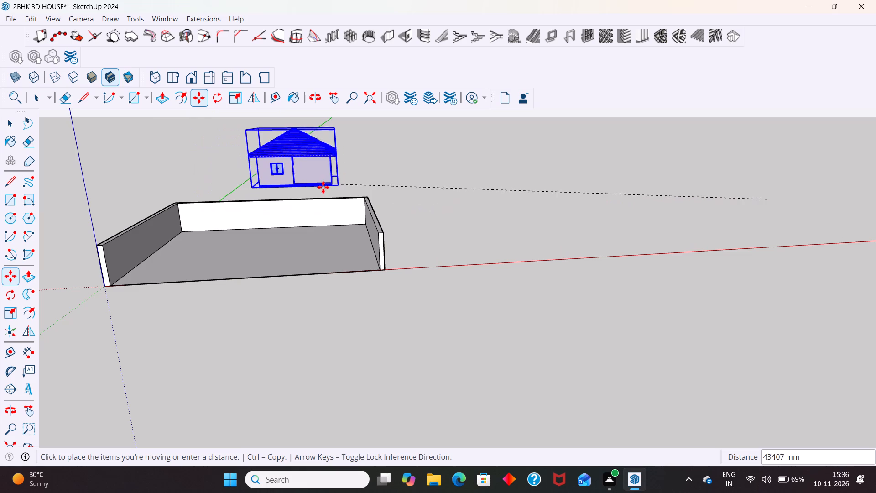
pyautogui.click(308, 195)
pyautogui.scroll(5, 302, 227)
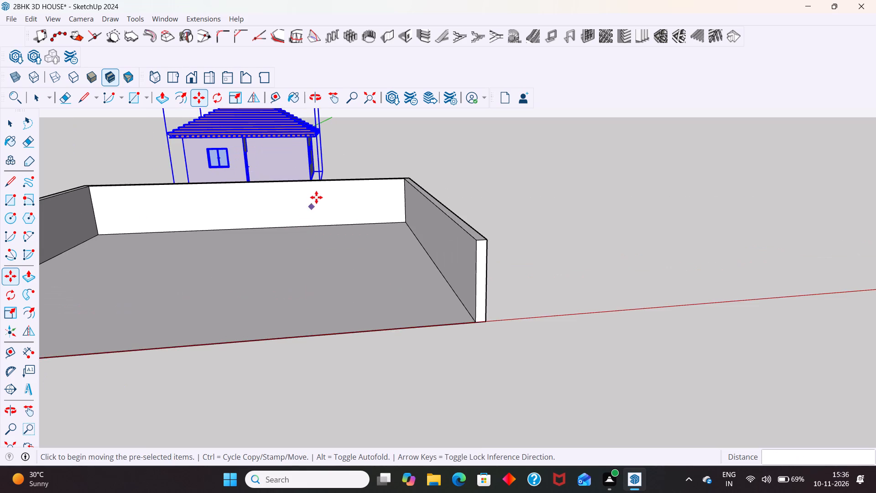
pyautogui.scroll(1, 318, 194)
pyautogui.scroll(-2, 319, 209)
pyautogui.click(318, 170)
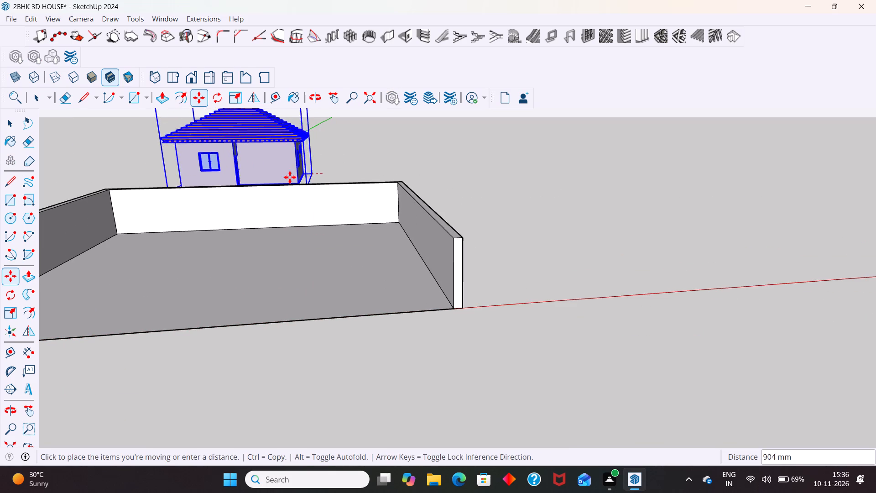
pyautogui.click(304, 244)
pyautogui.press('space')
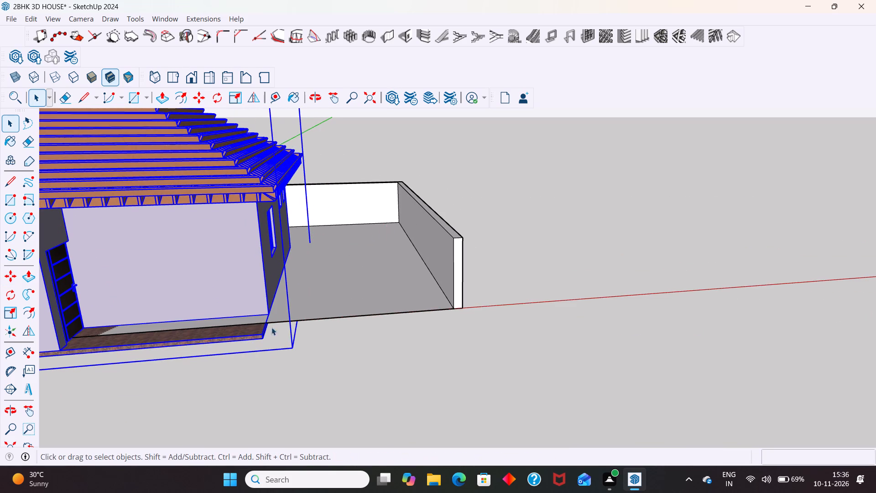
# Move the house by its porch corner about 5977 mm back inside the plot.
pyautogui.scroll(5, 269, 331)
pyautogui.press('m')
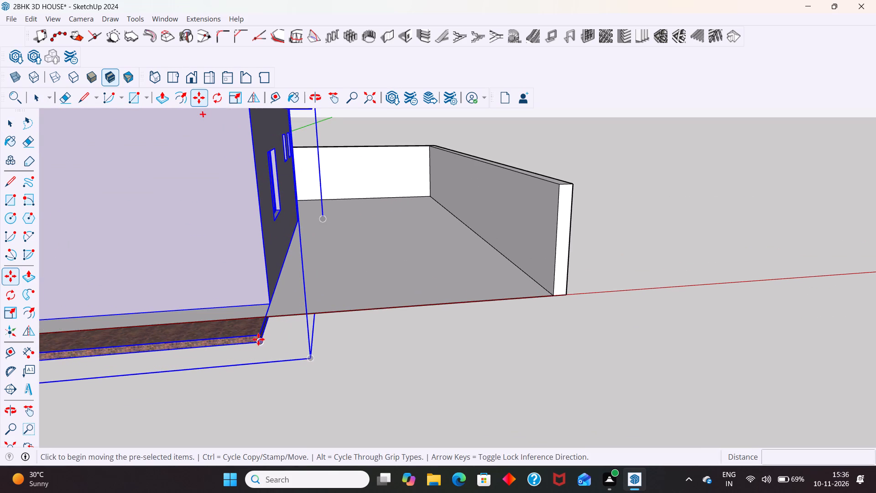
pyautogui.click(258, 336)
pyautogui.click(375, 240)
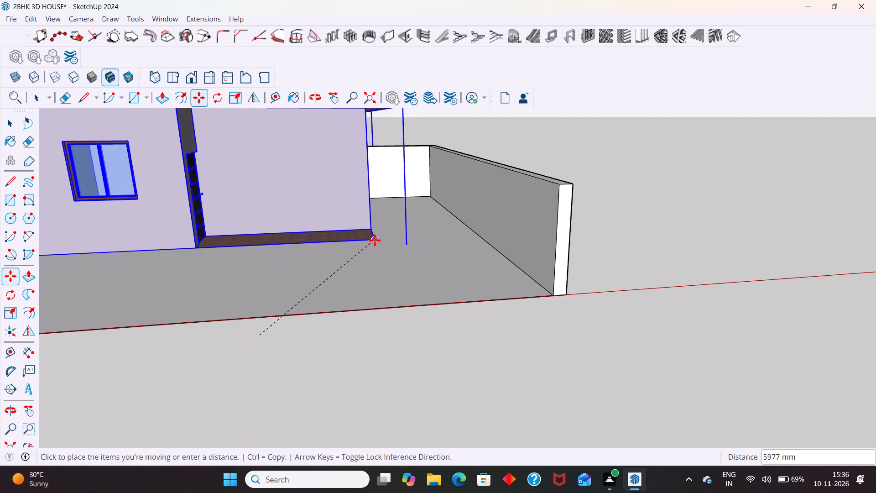
# Raise the house vertically by about 974 mm from its porch corner.
pyautogui.scroll(-5, 358, 285)
pyautogui.scroll(4, 375, 241)
pyautogui.click(367, 260)
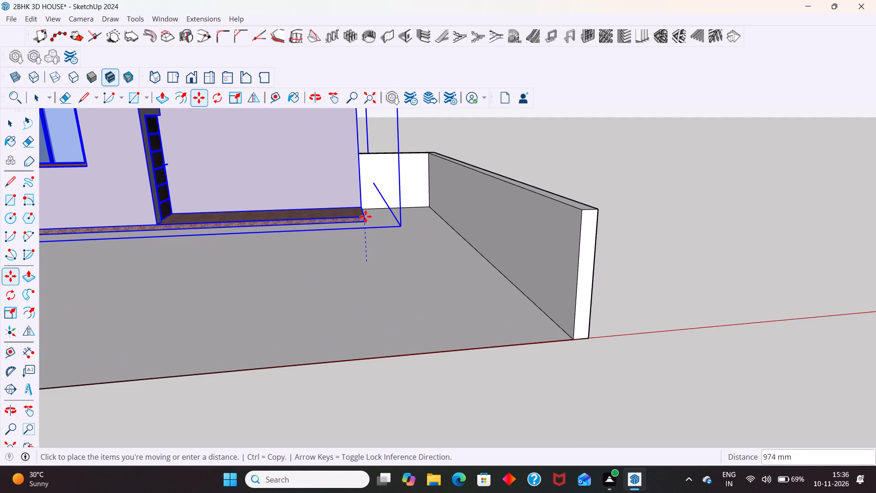
pyautogui.click(366, 216)
# Move the house by its front base corner about 1083 mm down onto the plot floor.
pyautogui.scroll(-5, 383, 308)
pyautogui.moveTo(309, 294); pyautogui.dragTo(342, 262, button='middle')
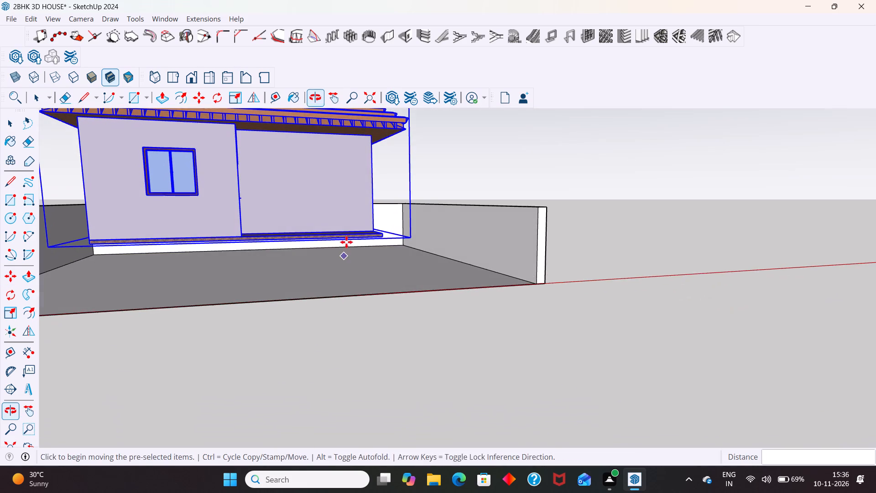
pyautogui.scroll(5, 104, 273)
pyautogui.scroll(5, 78, 231)
pyautogui.click(90, 222)
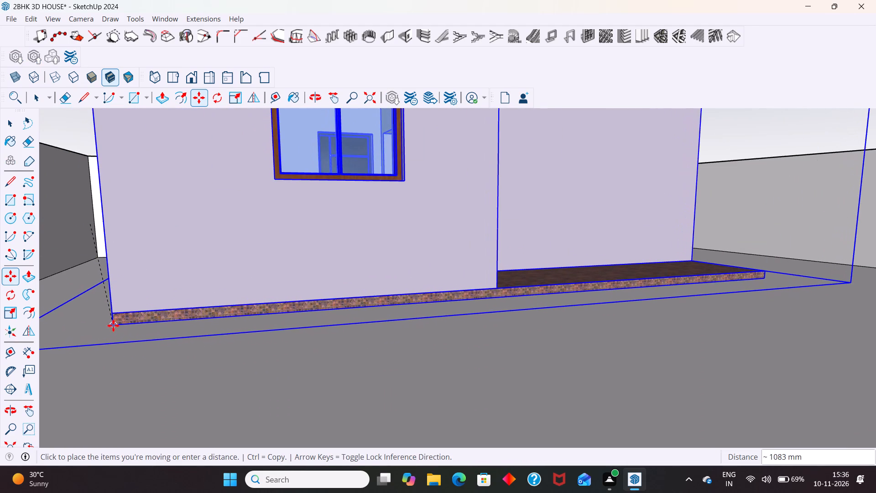
pyautogui.click(113, 325)
pyautogui.scroll(-6, 113, 328)
pyautogui.scroll(-7, 139, 358)
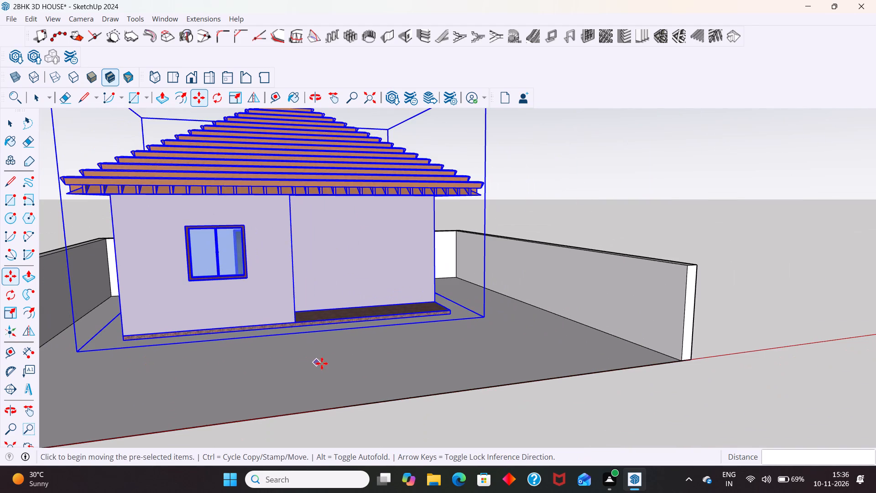
pyautogui.moveTo(322, 363); pyautogui.dragTo(214, 340, button='middle')
pyautogui.press('space')
pyautogui.click(612, 328)
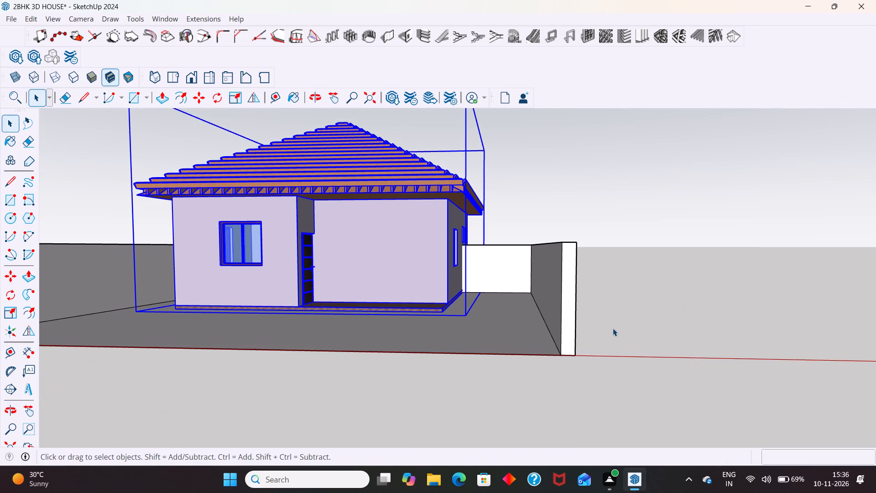
pyautogui.moveTo(514, 344); pyautogui.dragTo(333, 404, button='middle')
pyautogui.scroll(-1, 444, 273)
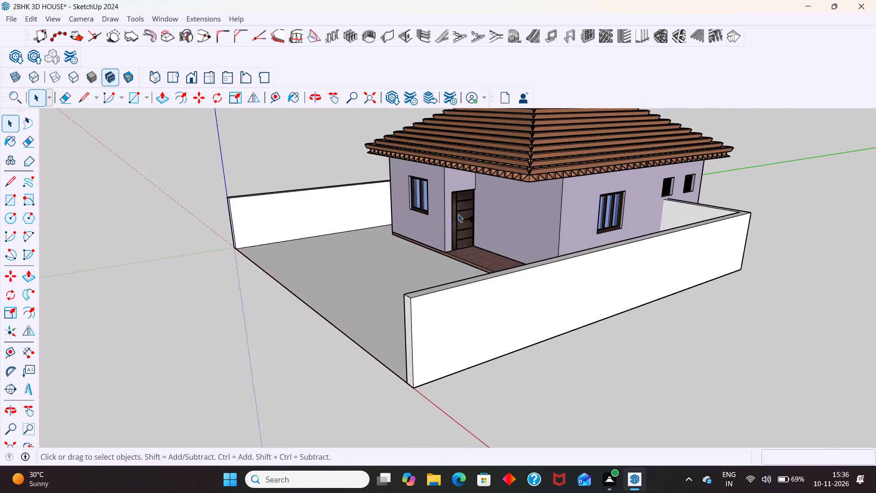
# Move the house by its porch corner about 3668 mm along the green axis toward the plot's open front edge.
pyautogui.scroll(4, 458, 208)
pyautogui.moveTo(301, 375); pyautogui.dragTo(516, 345, button='middle')
pyautogui.scroll(3, 617, 260)
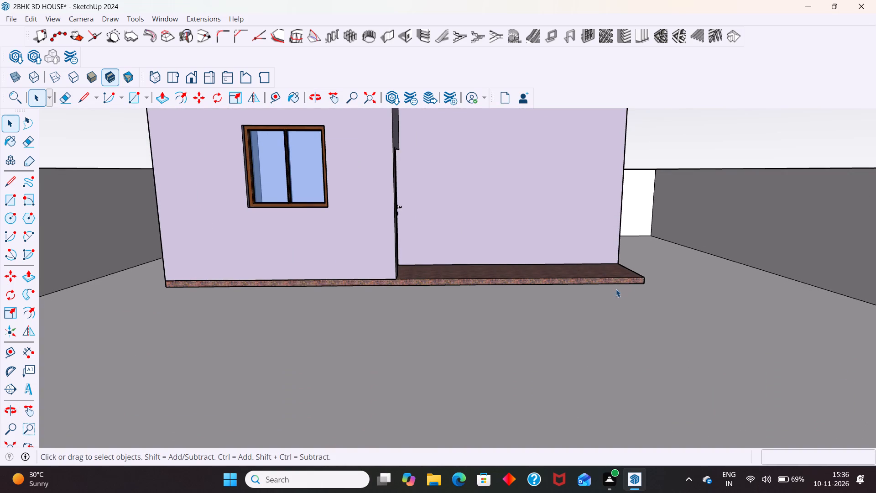
pyautogui.click(616, 280)
pyautogui.press('m')
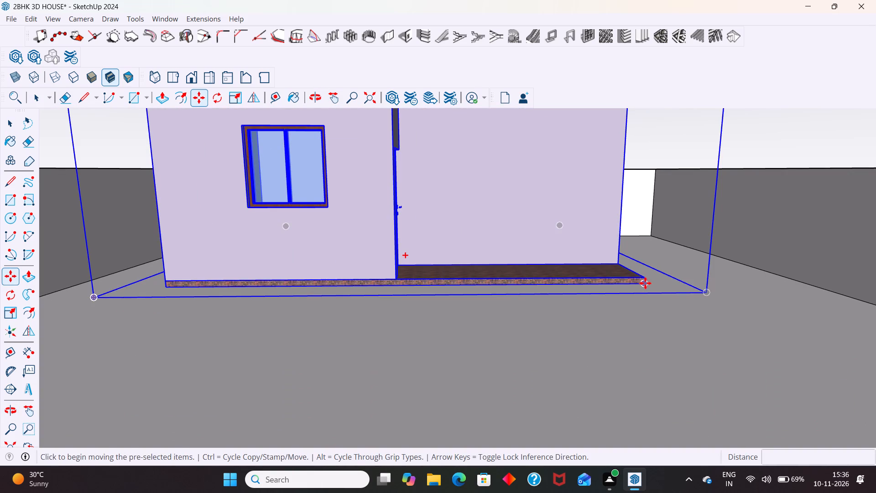
pyautogui.click(645, 282)
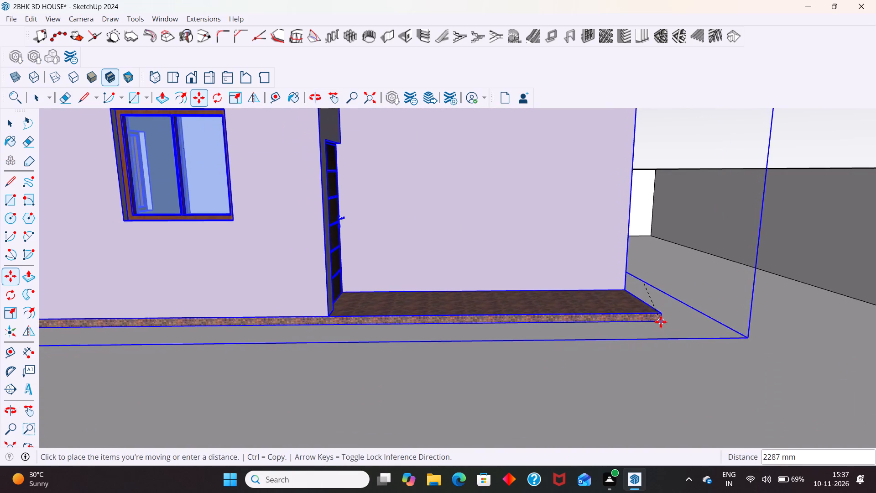
pyautogui.press('Left')
pyautogui.click(704, 364)
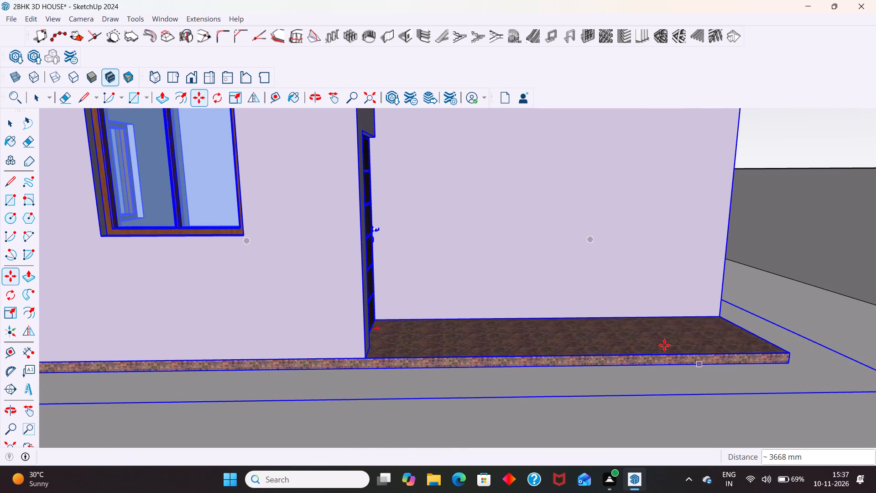
# Move the house about 835 mm sideways, away from the compound wall nearest the porch.
pyautogui.scroll(-12, 601, 305)
pyautogui.moveTo(645, 323); pyautogui.dragTo(388, 358, button='middle')
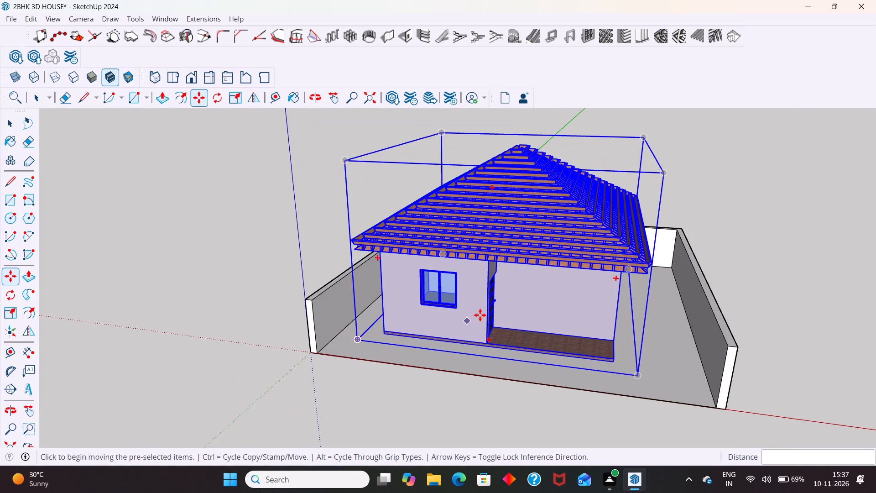
pyautogui.scroll(-6, 470, 296)
pyautogui.moveTo(595, 329); pyautogui.dragTo(408, 350, button='middle')
pyautogui.scroll(4, 562, 286)
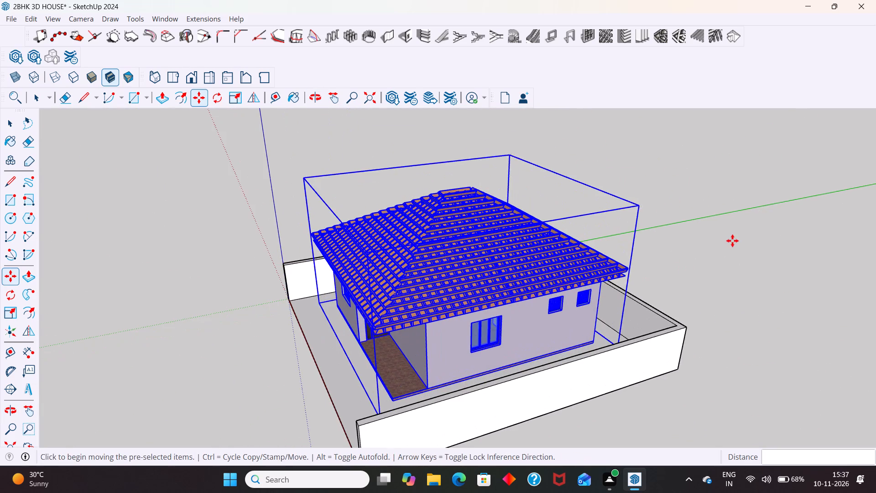
pyautogui.click(732, 241)
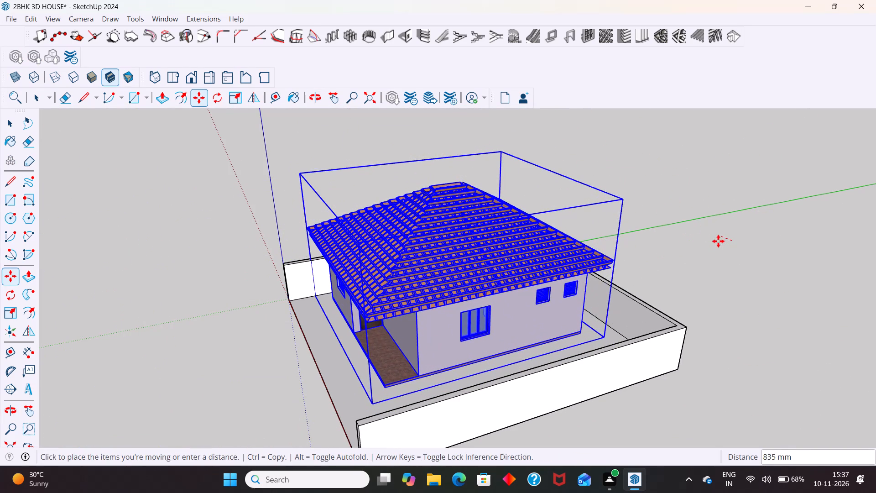
pyautogui.click(718, 241)
pyautogui.press('space')
# Move the house by its front porch corner about 1005 mm across the plot floor toward the porch-side compound wall, and deselect it.
pyautogui.scroll(-4, 603, 248)
pyautogui.moveTo(470, 348); pyautogui.dragTo(580, 335, button='middle')
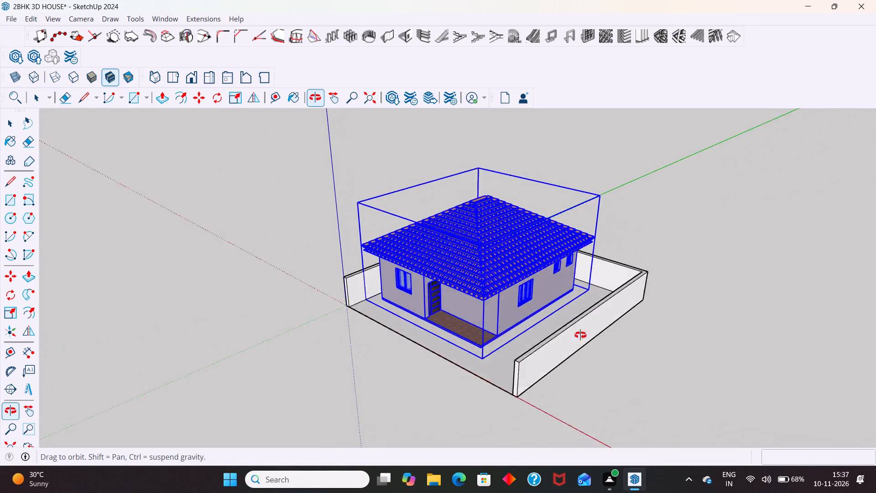
pyautogui.moveTo(580, 335); pyautogui.dragTo(592, 325, button='middle')
pyautogui.scroll(10, 503, 354)
pyautogui.moveTo(490, 319); pyautogui.dragTo(533, 276, button='middle')
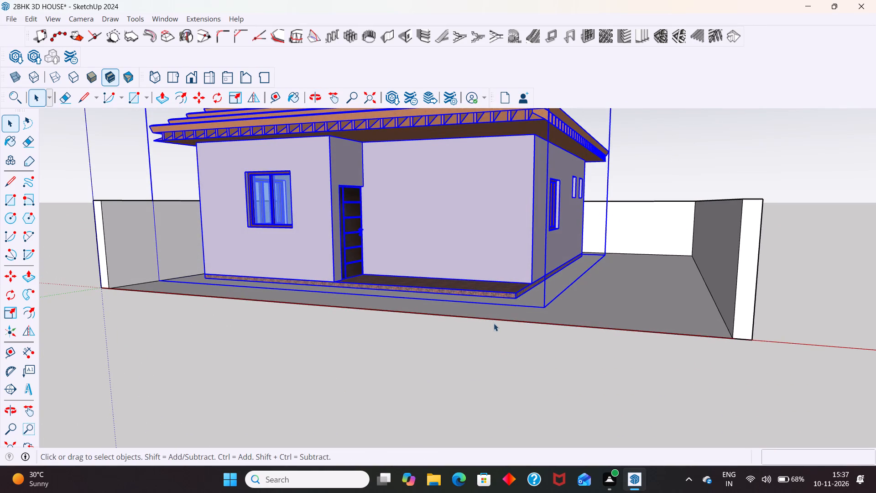
pyautogui.press('m')
pyautogui.scroll(5, 515, 296)
pyautogui.moveTo(516, 300); pyautogui.dragTo(517, 300)
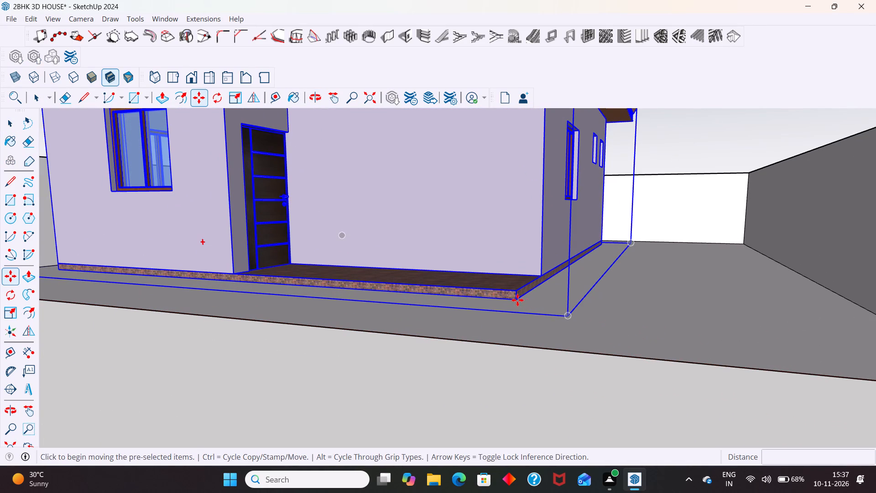
pyautogui.moveTo(517, 300); pyautogui.dragTo(522, 300)
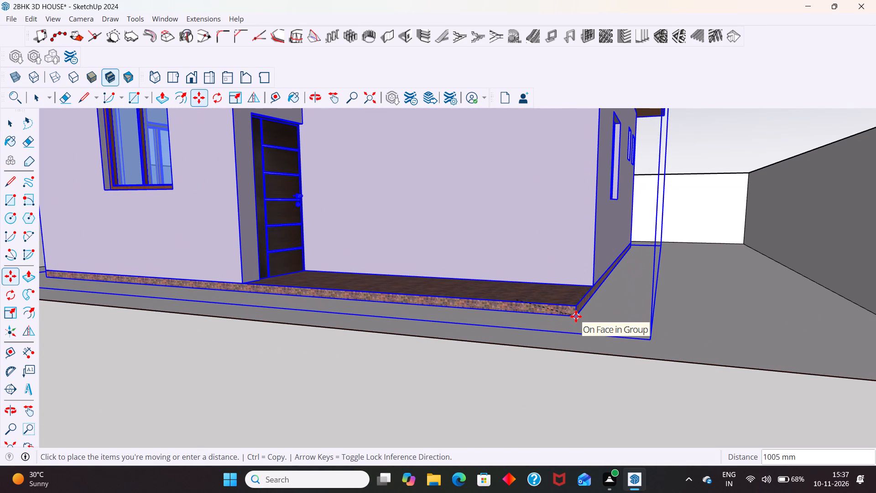
pyautogui.click(576, 316)
pyautogui.press('space')
pyautogui.scroll(-10, 579, 282)
pyautogui.click(465, 388)
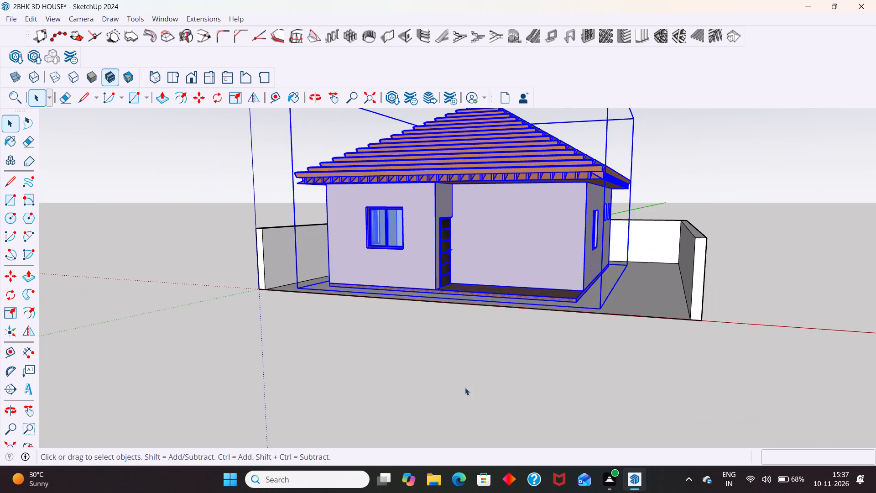
# Examine how the house base sits on the plot floor, from the porch corner and from beneath the plot.
pyautogui.moveTo(551, 296); pyautogui.dragTo(495, 330, button='middle')
pyautogui.scroll(10, 524, 346)
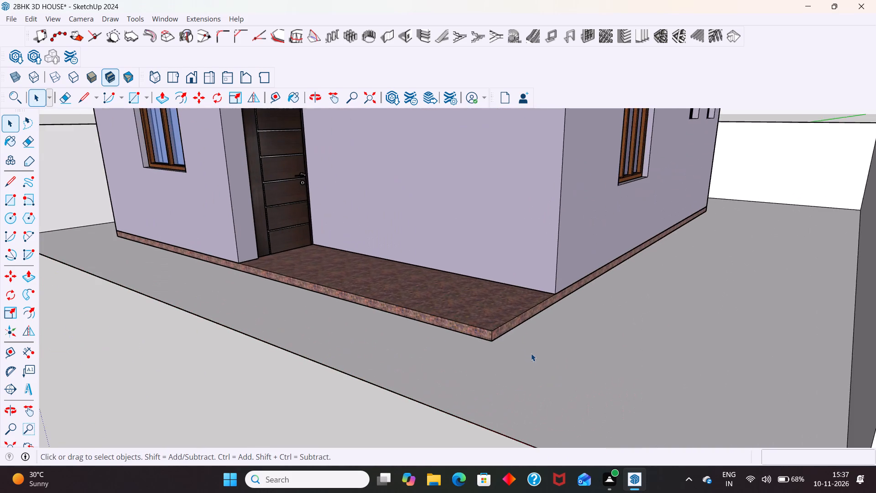
pyautogui.moveTo(505, 365); pyautogui.dragTo(496, 290, button='middle')
pyautogui.scroll(-4, 496, 294)
pyautogui.moveTo(492, 348); pyautogui.dragTo(491, 342, button='middle')
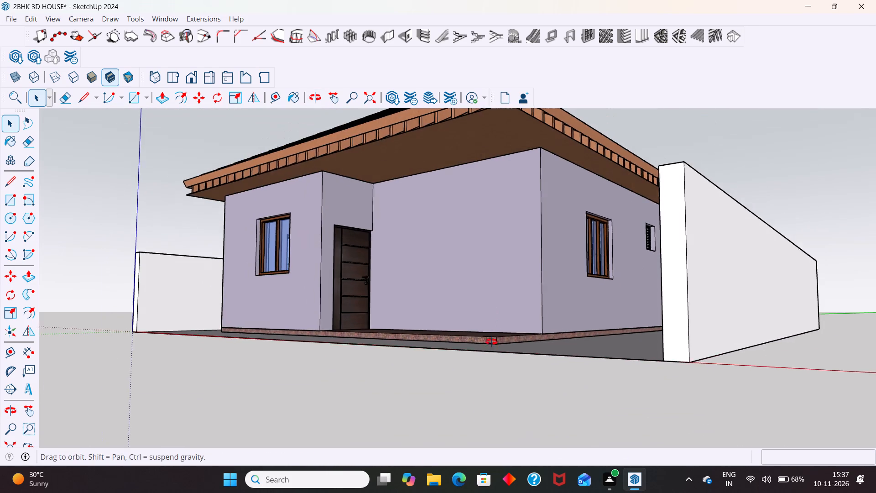
pyautogui.moveTo(491, 342); pyautogui.dragTo(499, 352, button='middle')
pyautogui.moveTo(496, 320); pyautogui.dragTo(510, 258, button='middle')
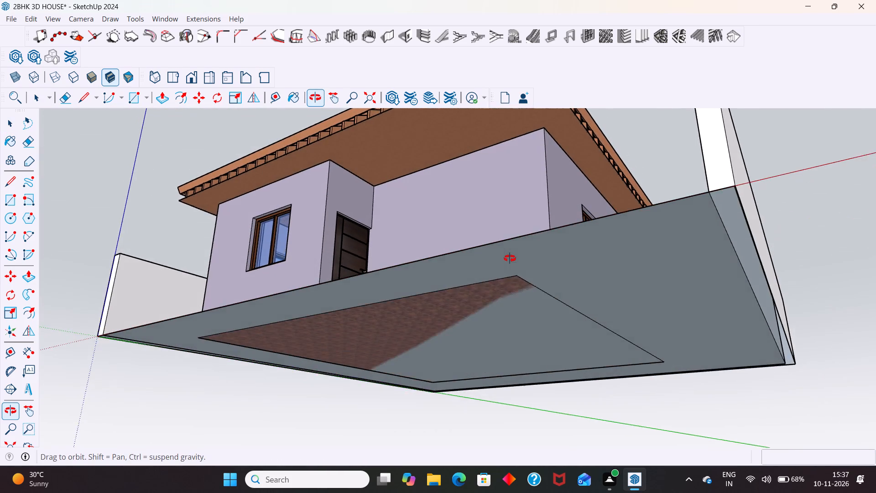
pyautogui.moveTo(510, 258); pyautogui.dragTo(510, 332, button='middle')
pyautogui.scroll(-6, 513, 349)
pyautogui.moveTo(514, 357); pyautogui.dragTo(536, 277, button='middle')
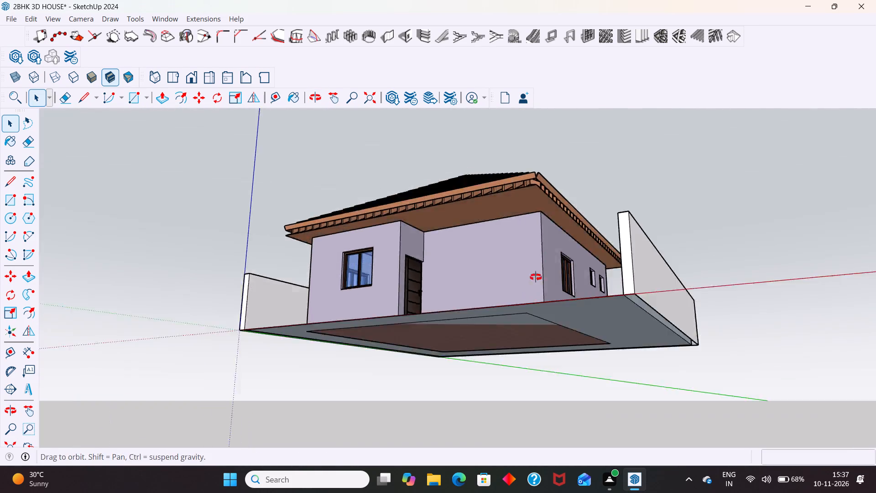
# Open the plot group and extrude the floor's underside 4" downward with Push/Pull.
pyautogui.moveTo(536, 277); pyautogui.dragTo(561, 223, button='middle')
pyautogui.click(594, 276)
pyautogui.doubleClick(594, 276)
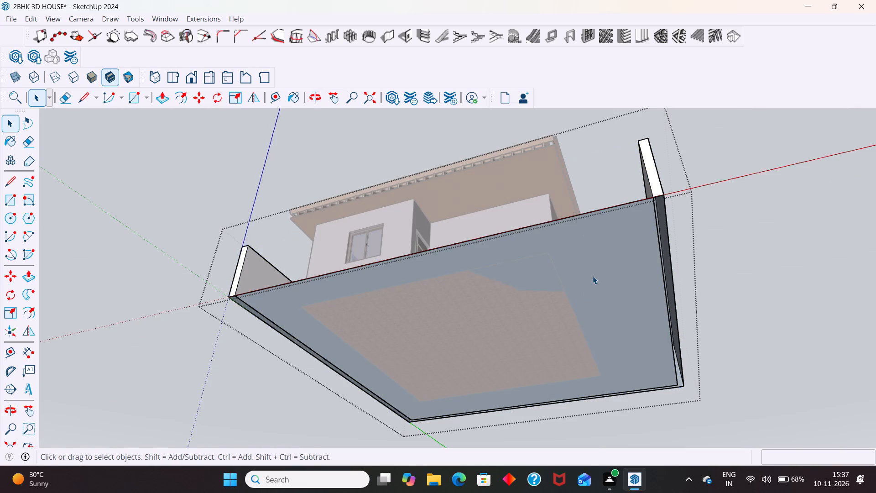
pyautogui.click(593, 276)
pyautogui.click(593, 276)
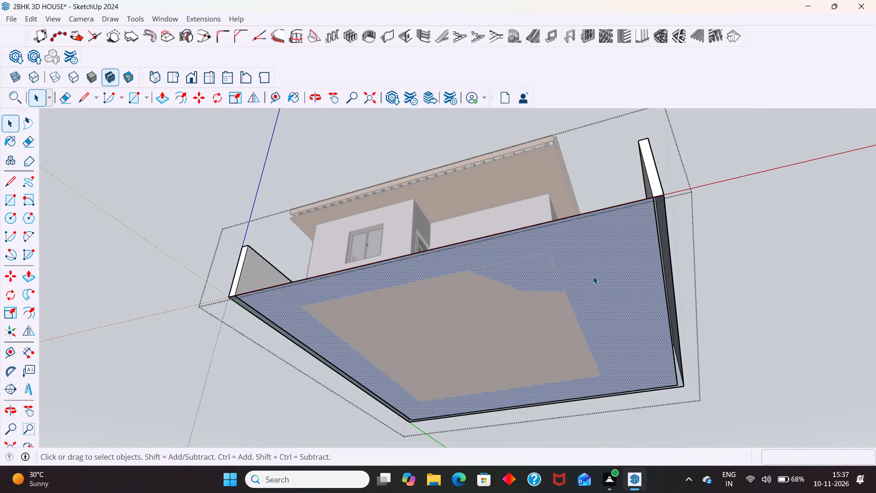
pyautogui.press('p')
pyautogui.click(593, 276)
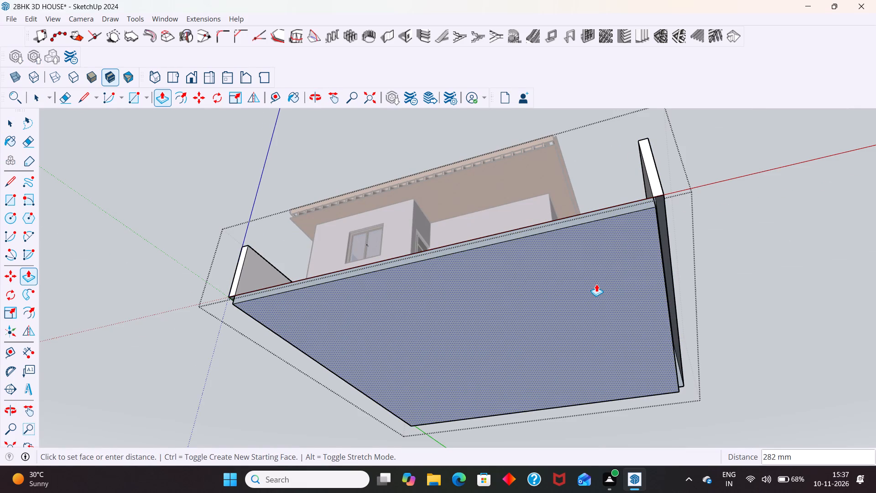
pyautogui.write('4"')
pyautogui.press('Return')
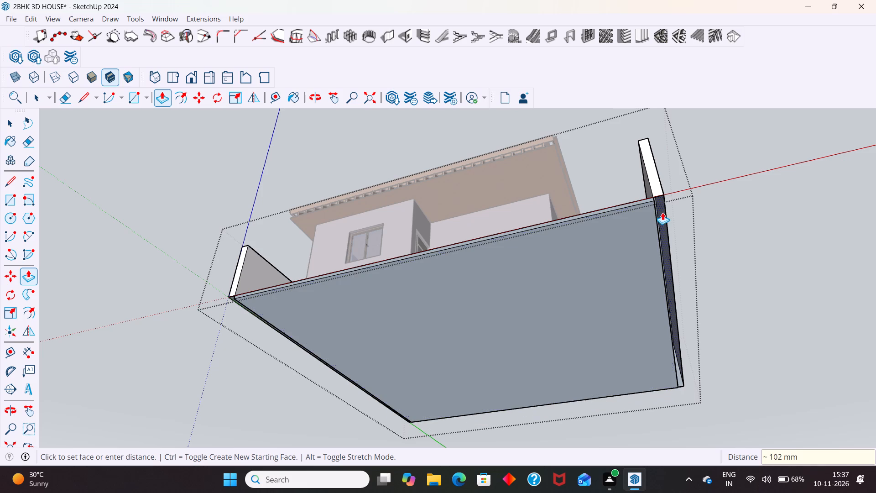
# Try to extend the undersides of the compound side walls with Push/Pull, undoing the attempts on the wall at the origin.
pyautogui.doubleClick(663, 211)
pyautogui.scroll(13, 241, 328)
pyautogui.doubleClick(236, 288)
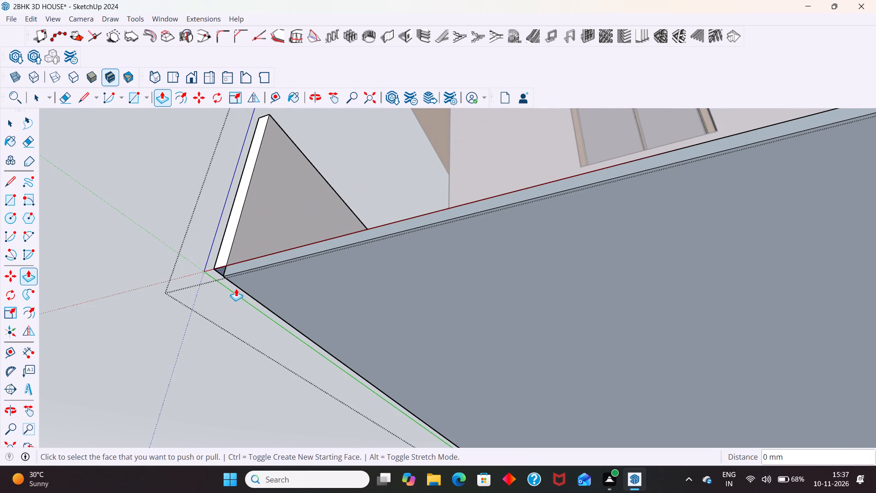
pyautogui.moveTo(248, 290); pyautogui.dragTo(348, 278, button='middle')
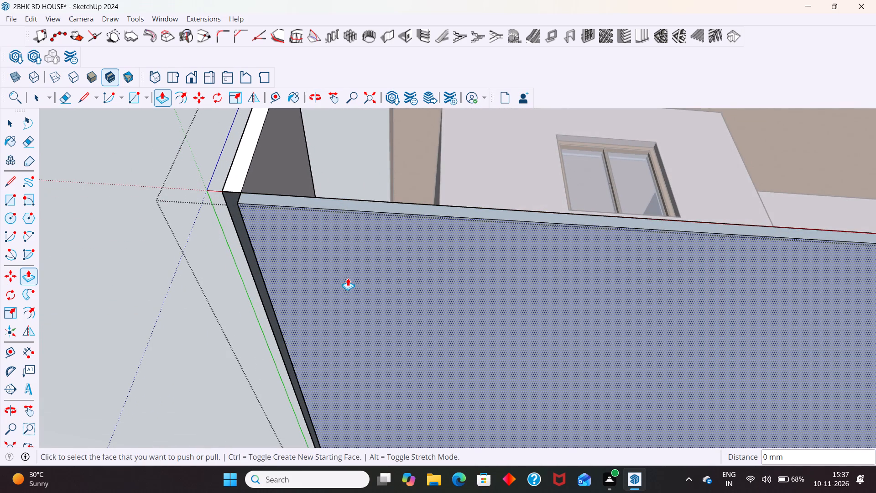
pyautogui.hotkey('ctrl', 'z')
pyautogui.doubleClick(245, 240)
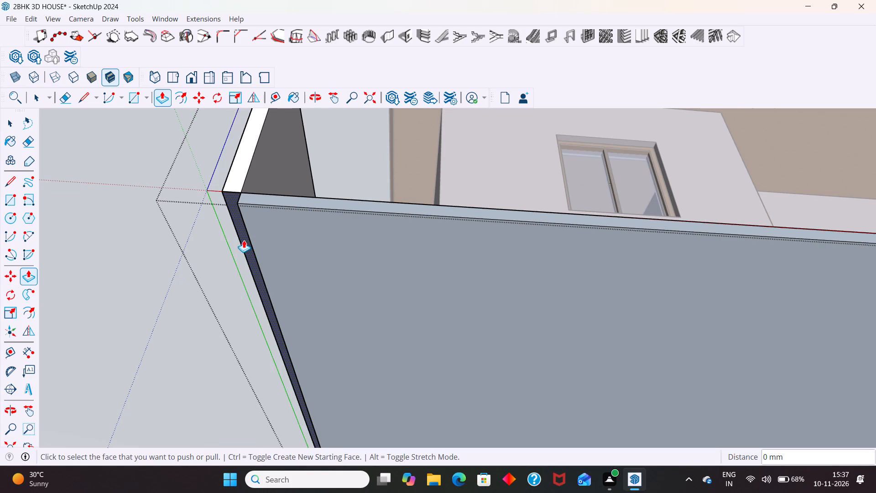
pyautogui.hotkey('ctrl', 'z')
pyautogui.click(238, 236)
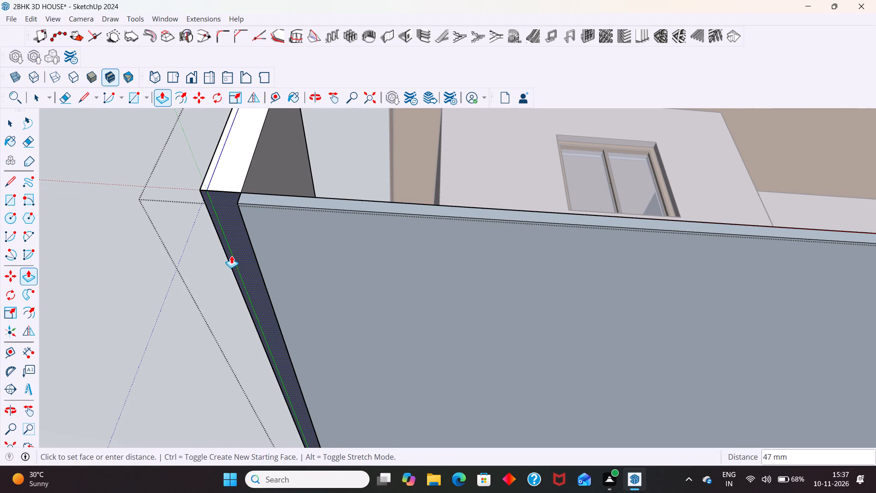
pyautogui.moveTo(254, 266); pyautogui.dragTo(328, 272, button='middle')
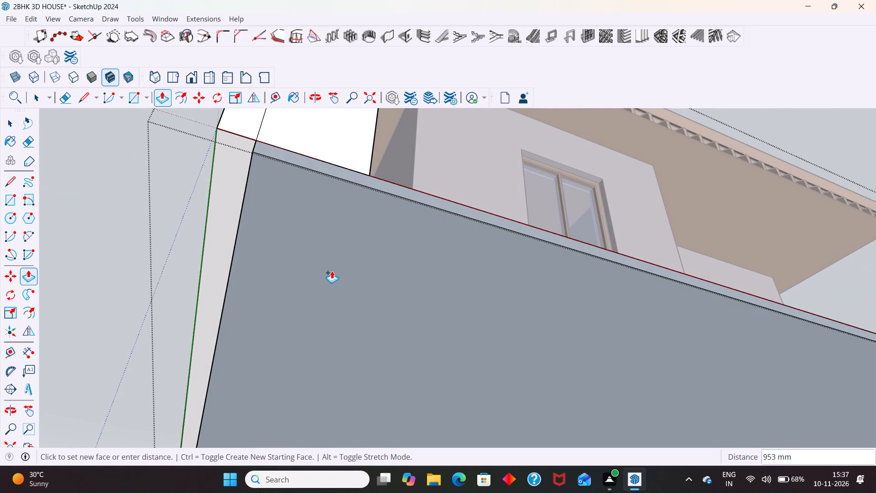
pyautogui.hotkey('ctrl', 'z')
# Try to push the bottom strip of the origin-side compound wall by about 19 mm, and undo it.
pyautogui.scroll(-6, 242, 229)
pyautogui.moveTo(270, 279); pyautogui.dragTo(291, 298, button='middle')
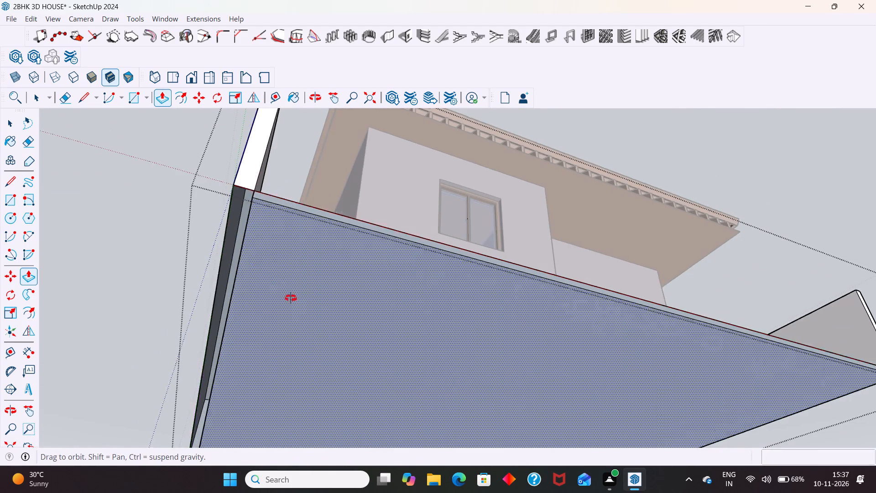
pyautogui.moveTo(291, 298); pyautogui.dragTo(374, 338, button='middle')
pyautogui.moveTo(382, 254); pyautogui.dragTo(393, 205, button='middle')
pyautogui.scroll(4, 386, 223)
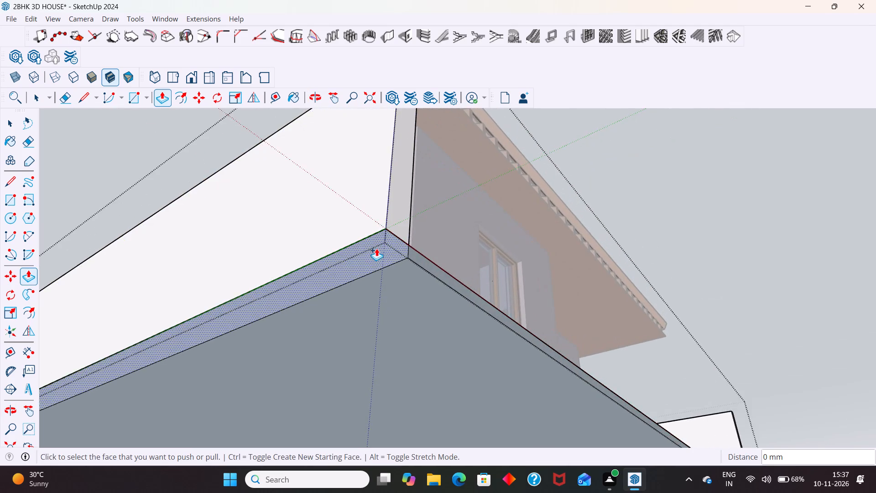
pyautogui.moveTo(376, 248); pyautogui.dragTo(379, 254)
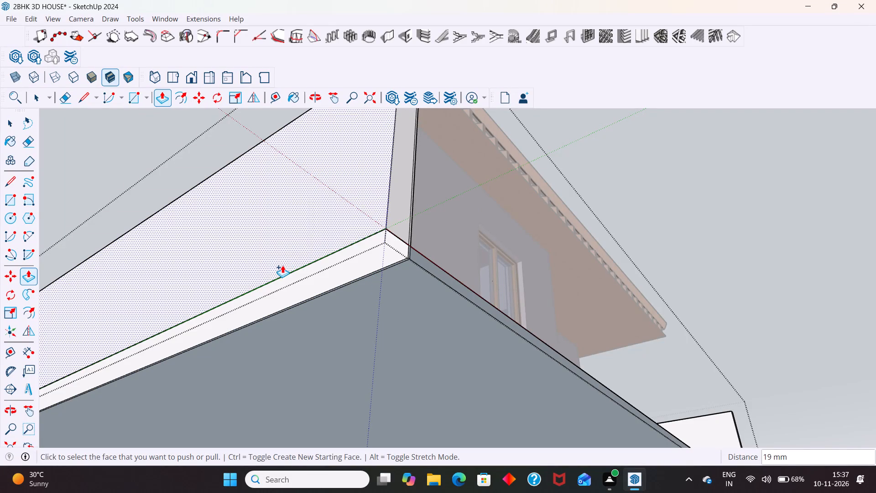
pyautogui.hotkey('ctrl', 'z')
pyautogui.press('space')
# Close the plot group and examine the floor slab's edge against the compound wall bottoms, from the front and beneath.
pyautogui.scroll(-15, 276, 243)
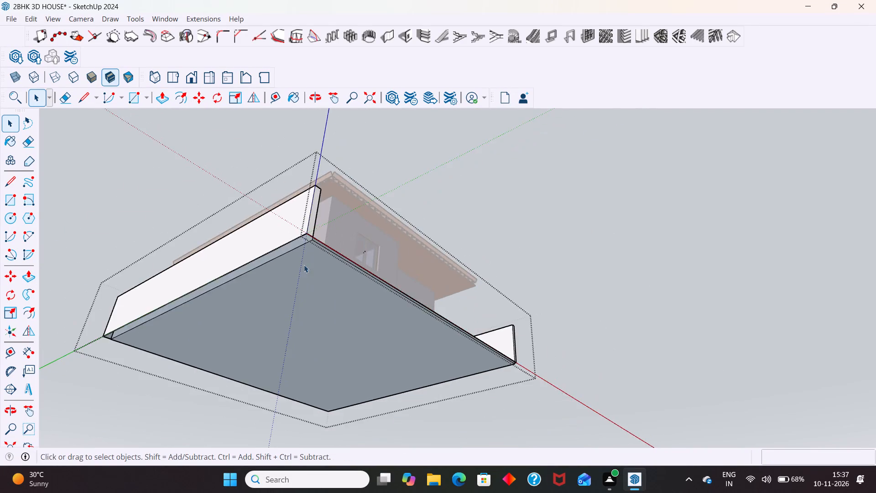
pyautogui.moveTo(309, 273); pyautogui.dragTo(257, 414, button='middle')
pyautogui.click(631, 236)
pyautogui.moveTo(558, 354); pyautogui.dragTo(432, 373, button='middle')
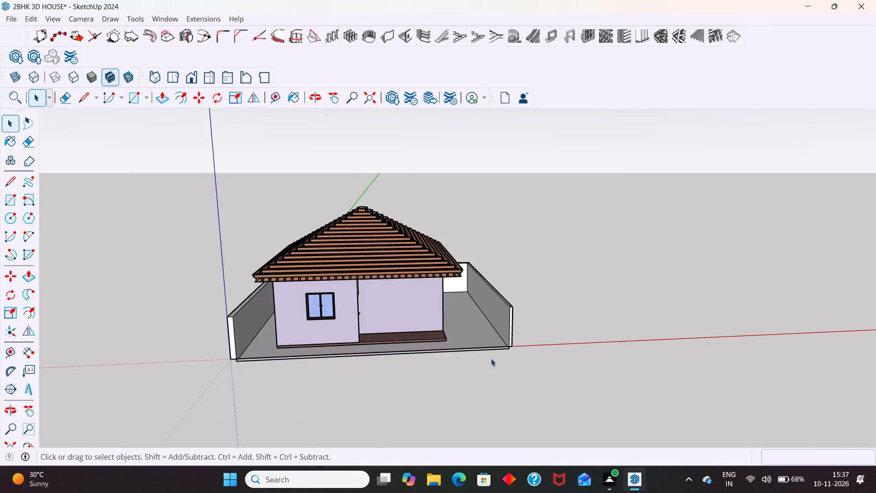
pyautogui.scroll(7, 507, 351)
pyautogui.moveTo(521, 345); pyautogui.dragTo(490, 336, button='middle')
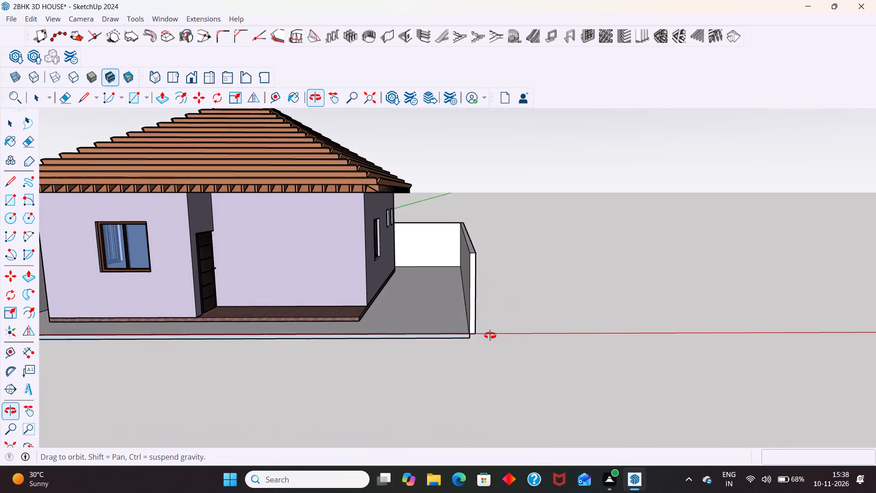
pyautogui.moveTo(490, 336); pyautogui.dragTo(490, 335, button='middle')
pyautogui.scroll(4, 454, 330)
pyautogui.moveTo(469, 301); pyautogui.dragTo(470, 226, button='middle')
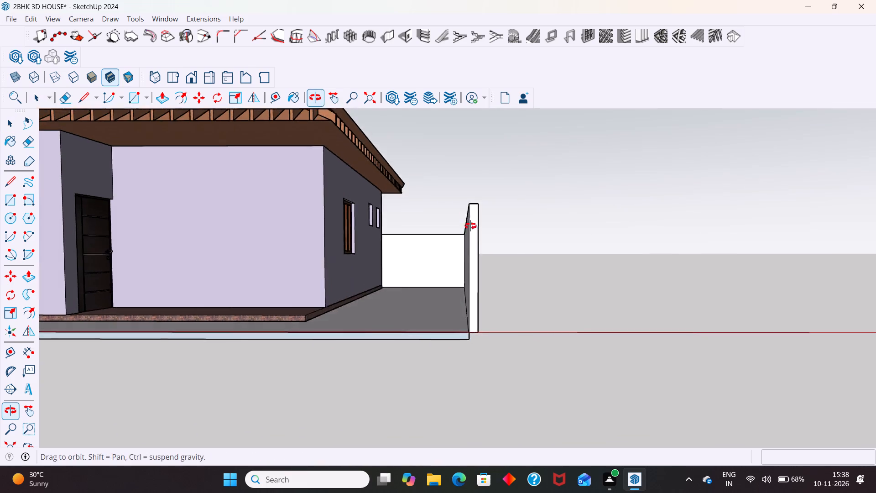
pyautogui.moveTo(470, 226); pyautogui.dragTo(476, 194, button='middle')
pyautogui.moveTo(474, 320); pyautogui.dragTo(478, 245, button='middle')
pyautogui.scroll(-6, 485, 203)
pyautogui.scroll(-2, 448, 326)
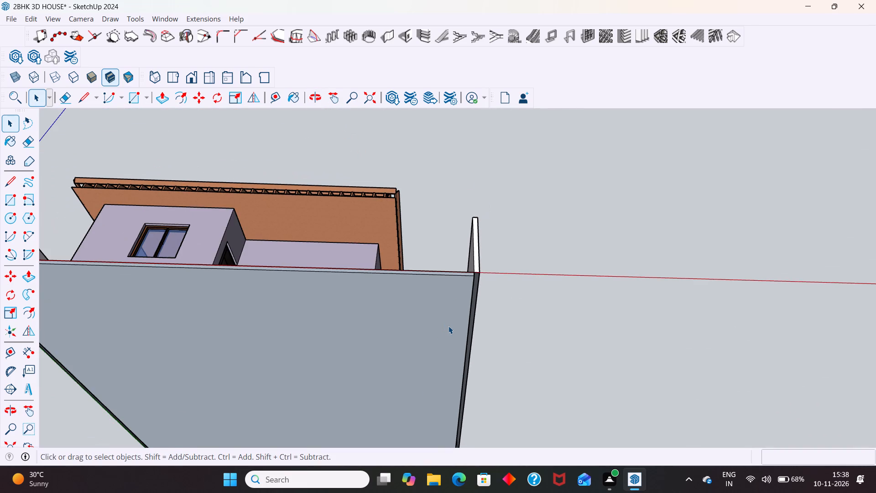
pyautogui.scroll(-4, 448, 326)
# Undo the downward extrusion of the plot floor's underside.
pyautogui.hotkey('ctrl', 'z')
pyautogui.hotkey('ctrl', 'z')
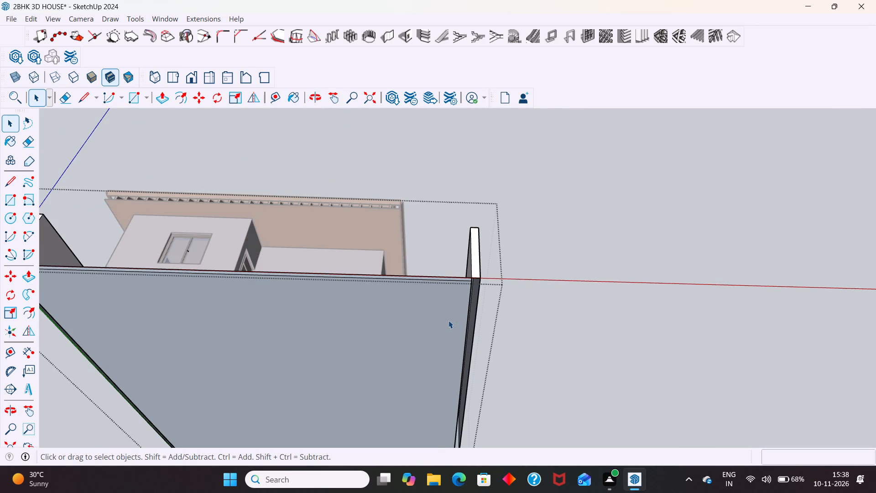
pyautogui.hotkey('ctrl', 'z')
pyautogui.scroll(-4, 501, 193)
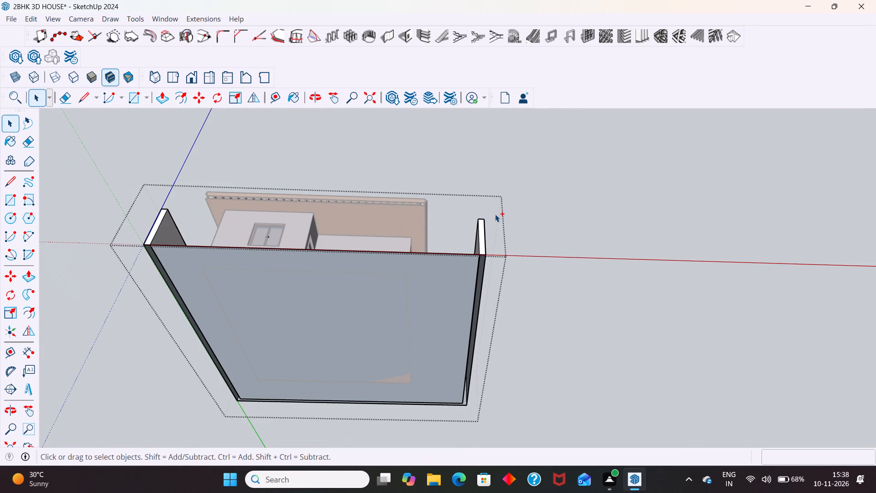
# Undo the last remaining edit made inside the plot group.
pyautogui.hotkey('ctrl', 'z')
pyautogui.scroll(3, 491, 272)
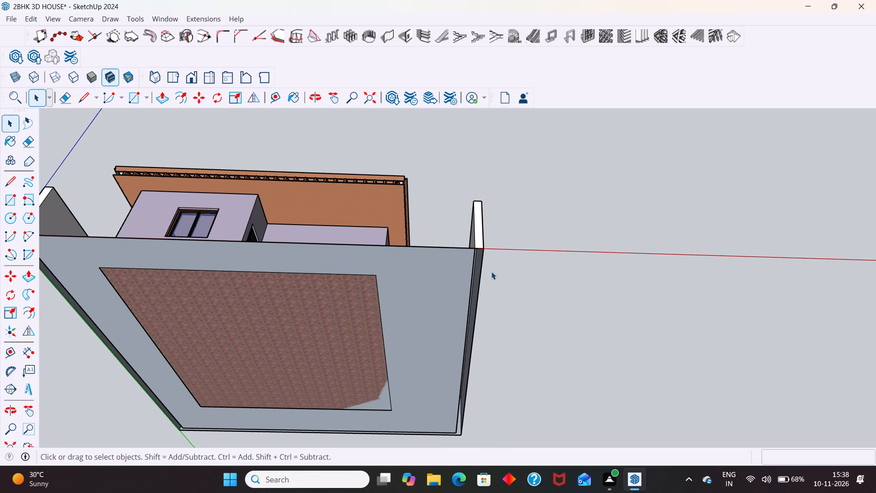
pyautogui.scroll(4, 478, 283)
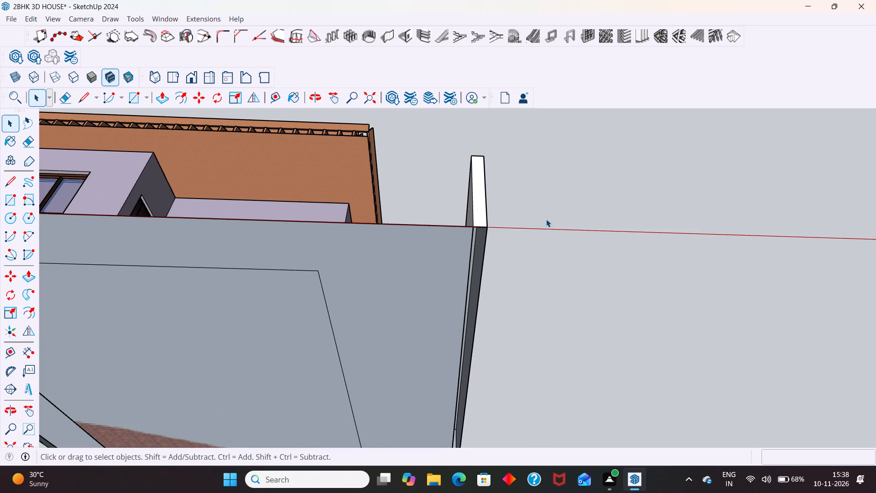
pyautogui.scroll(-10, 564, 201)
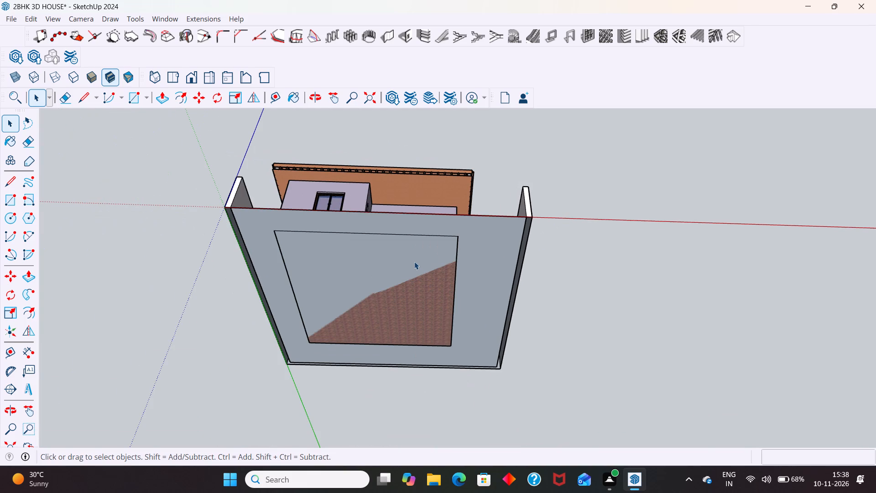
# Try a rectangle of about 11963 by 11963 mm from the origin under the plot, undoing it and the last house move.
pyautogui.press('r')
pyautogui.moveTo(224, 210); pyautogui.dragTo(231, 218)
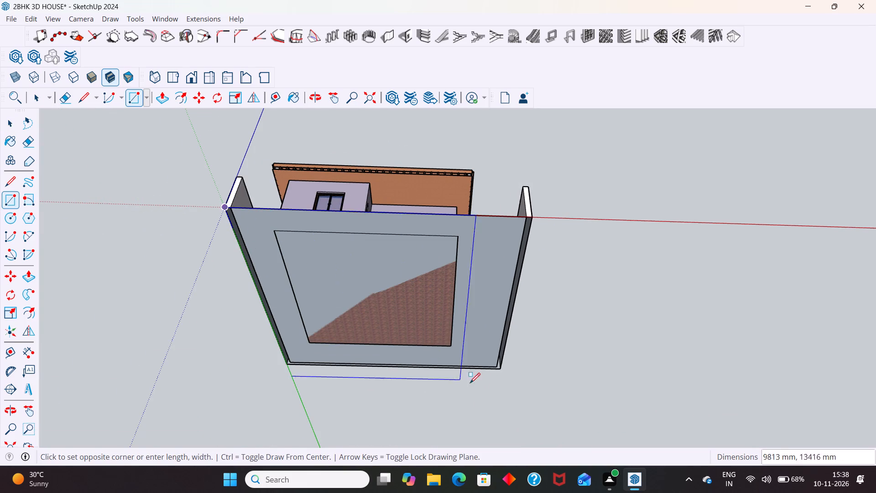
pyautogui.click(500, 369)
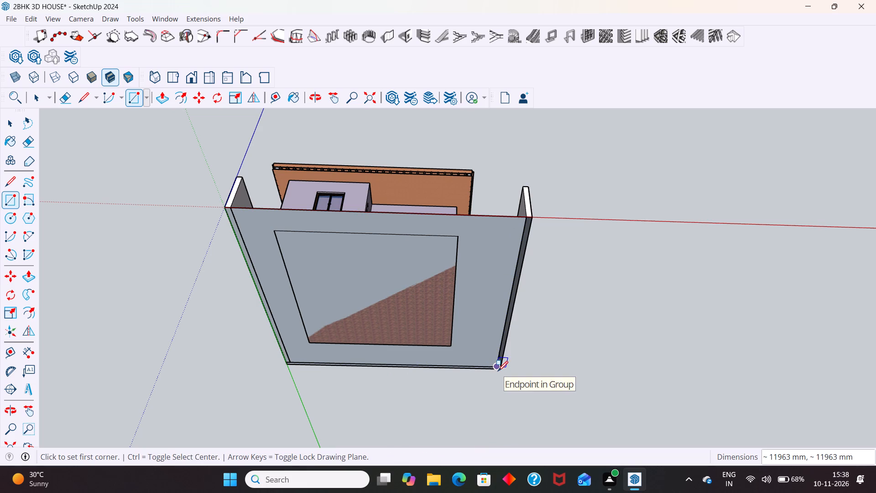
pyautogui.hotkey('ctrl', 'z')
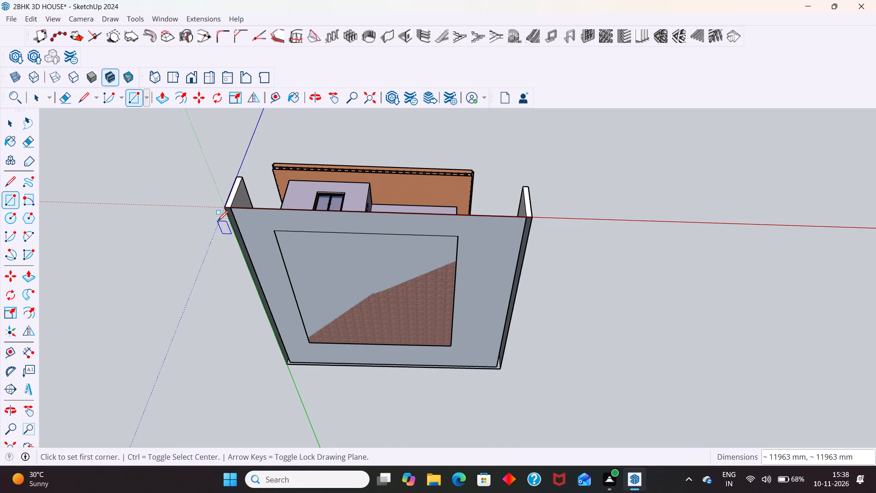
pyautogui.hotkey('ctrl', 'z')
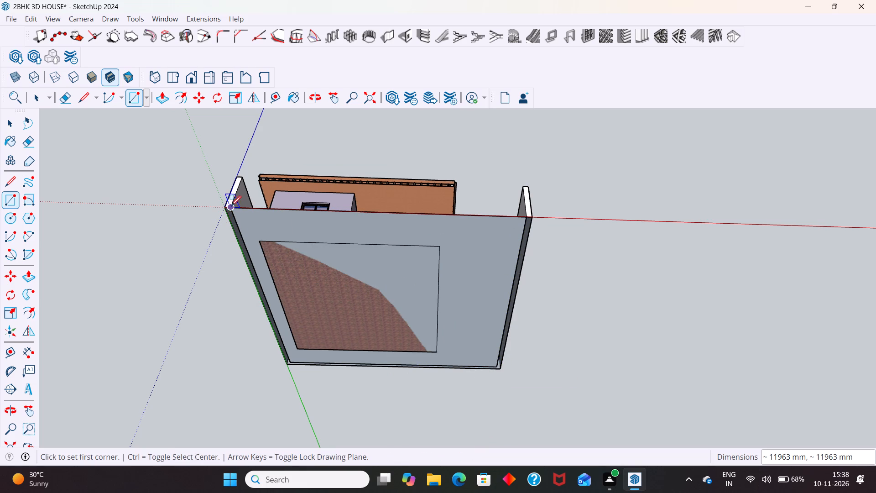
# Draw a 12192 by 12192 mm rectangle under the plot, from the origin to the diagonally opposite outer corner of the compound walls.
pyautogui.click(225, 207)
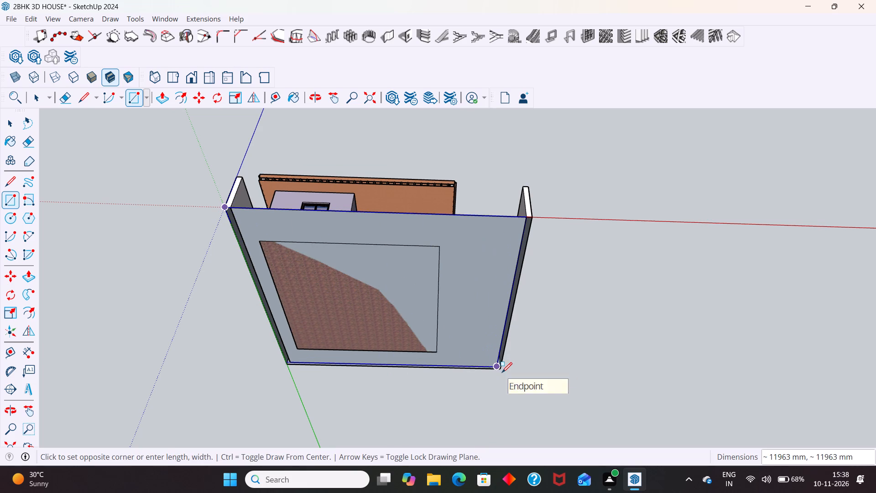
pyautogui.scroll(8, 499, 369)
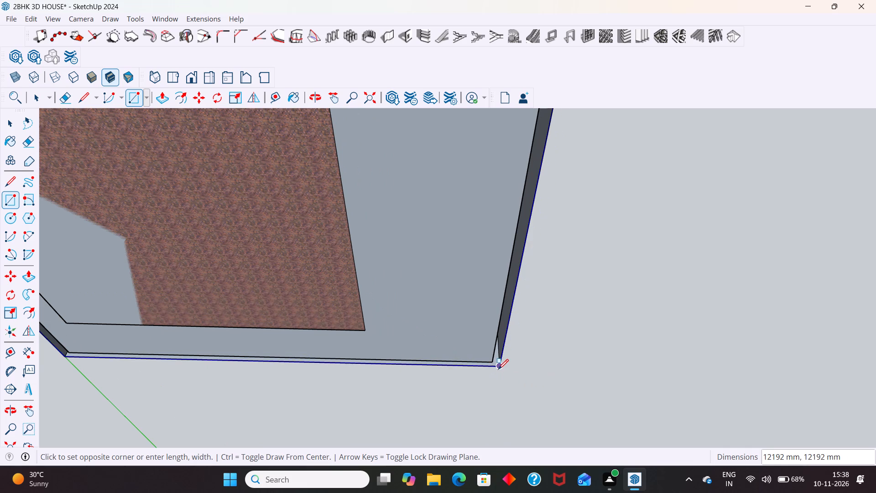
pyautogui.click(498, 369)
pyautogui.press('space')
pyautogui.scroll(-8, 559, 343)
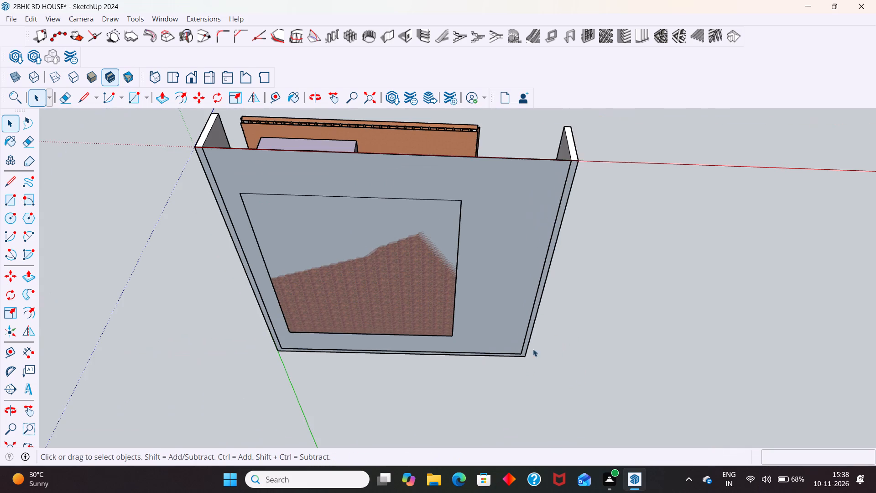
# Extrude the new base rectangle 4 inches downward with Push/Pull to form a slab under the plot.
pyautogui.click(497, 315)
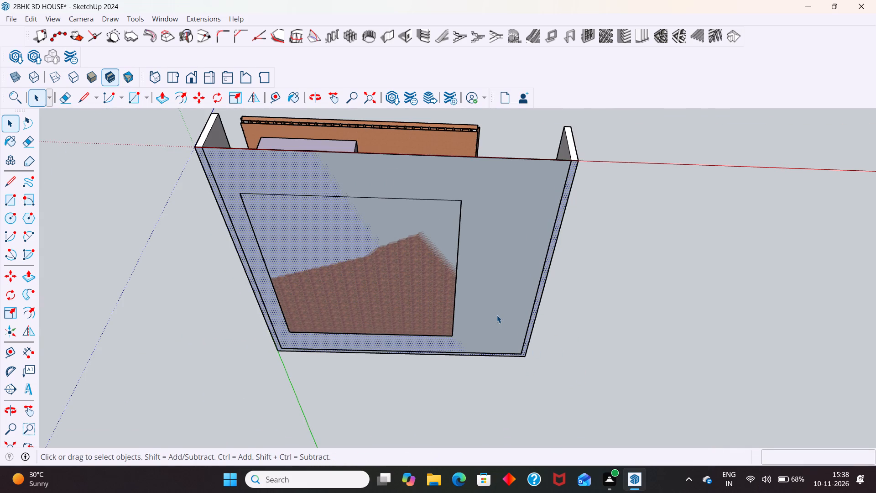
pyautogui.press('p')
pyautogui.click(500, 315)
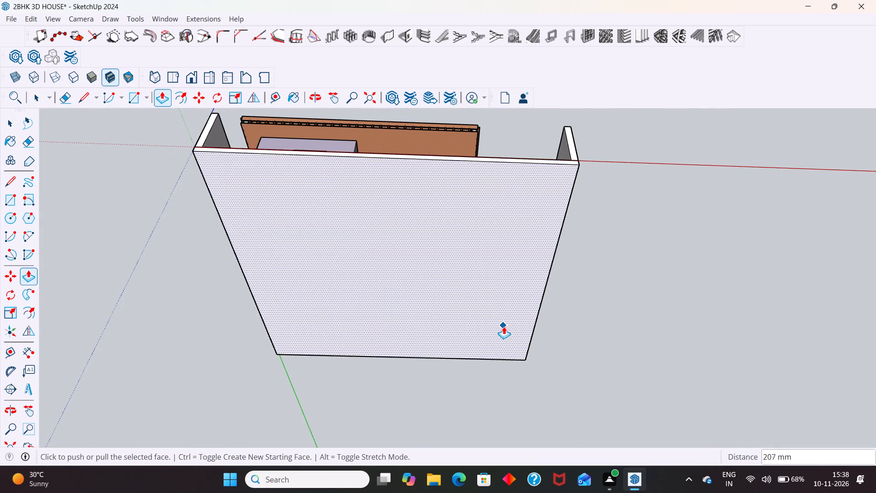
pyautogui.press('4')
pyautogui.hotkey('shift', '"')
pyautogui.press('Return')
pyautogui.press('space')
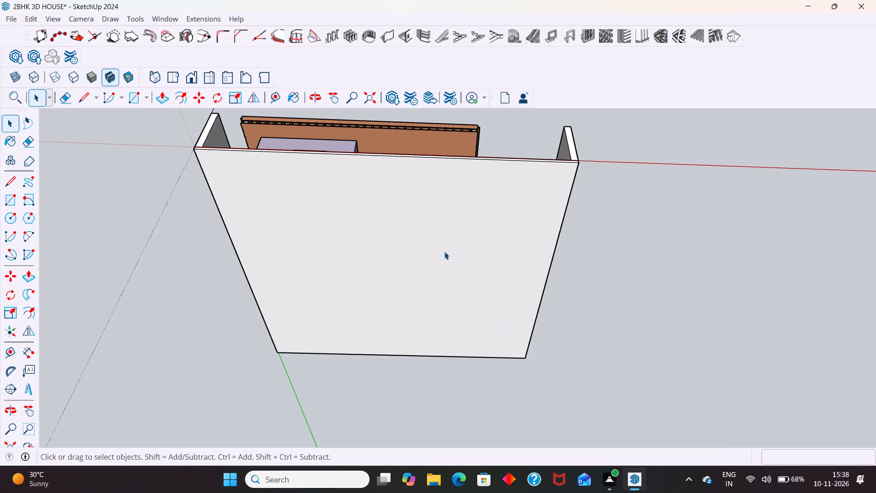
# Move the house along the red axis, away from the origin-side compound wall, taking it by its front veranda corner.
pyautogui.moveTo(445, 252); pyautogui.dragTo(444, 407, button='middle')
pyautogui.scroll(4, 500, 260)
pyautogui.moveTo(501, 300); pyautogui.dragTo(460, 367, button='middle')
pyautogui.scroll(2, 351, 332)
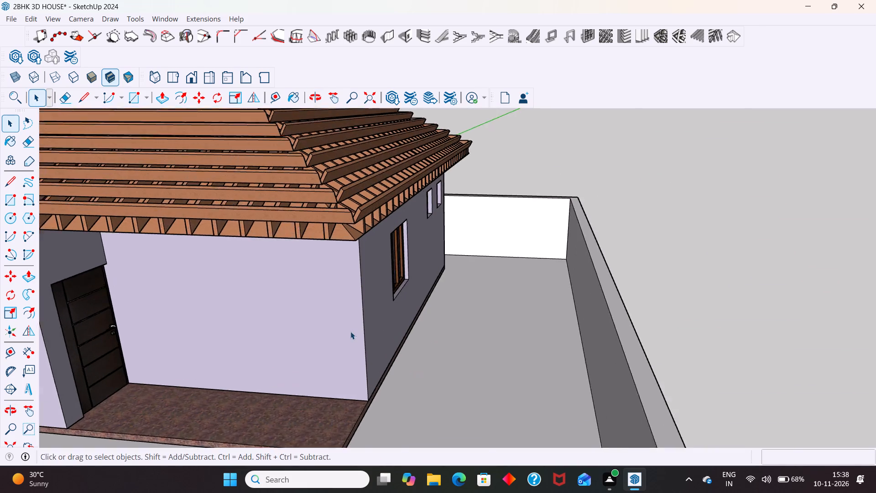
pyautogui.scroll(1, 350, 331)
pyautogui.scroll(-7, 360, 315)
pyautogui.click(360, 332)
pyautogui.scroll(-6, 405, 308)
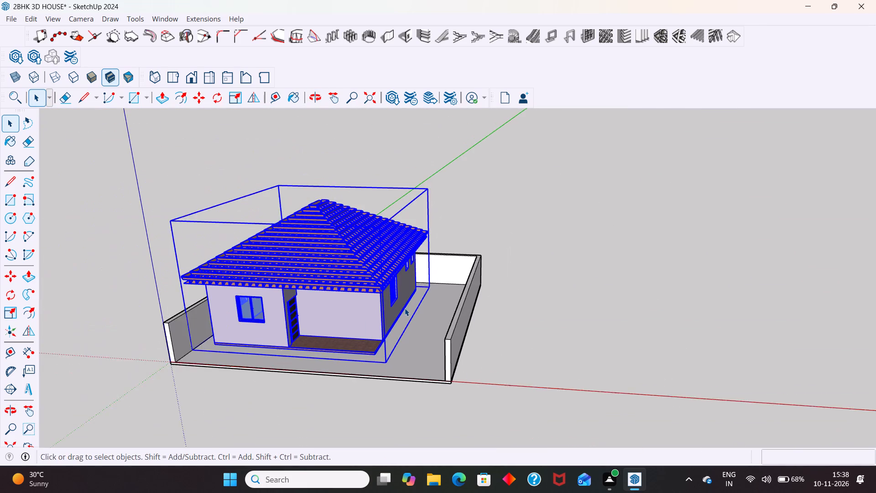
pyautogui.press('m')
pyautogui.scroll(10, 398, 341)
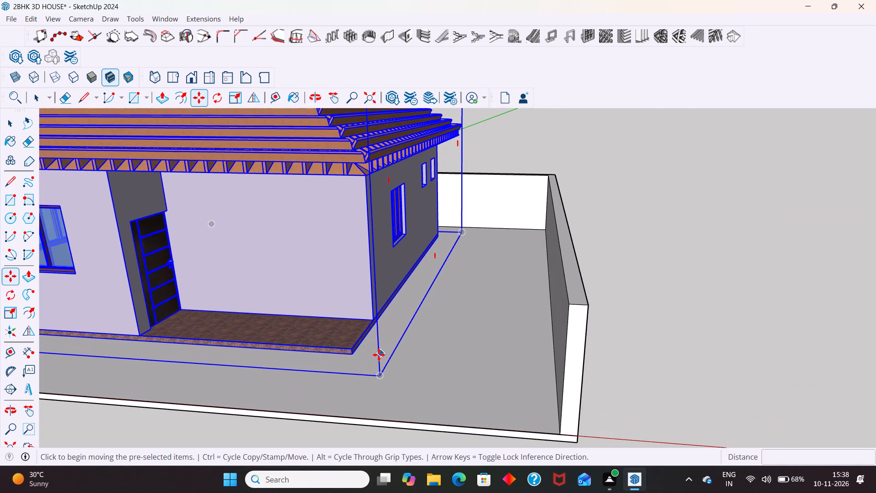
pyautogui.moveTo(349, 349); pyautogui.dragTo(353, 352)
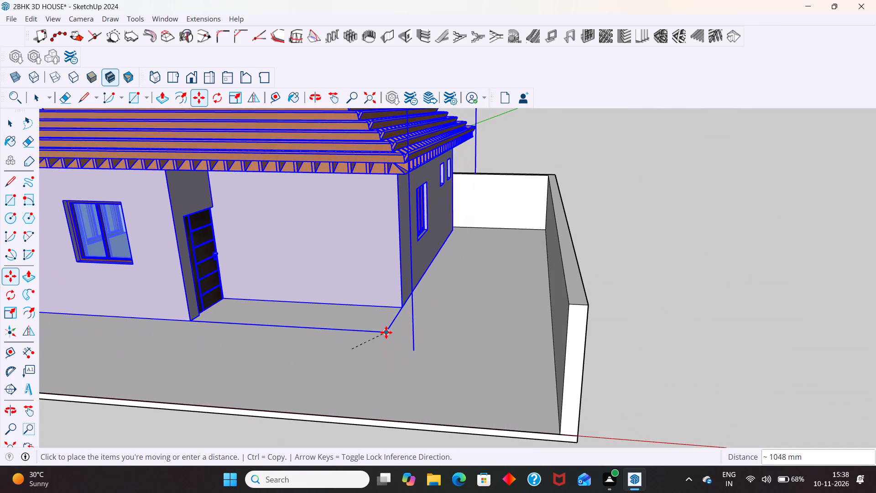
pyautogui.press('Right')
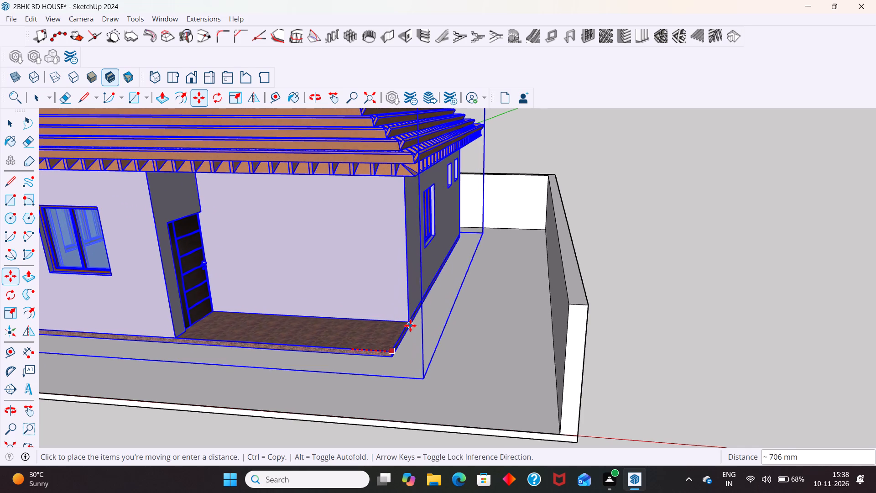
pyautogui.click(426, 325)
pyautogui.scroll(-10, 460, 313)
pyautogui.moveTo(423, 336); pyautogui.dragTo(532, 333, button='middle')
pyautogui.press('space')
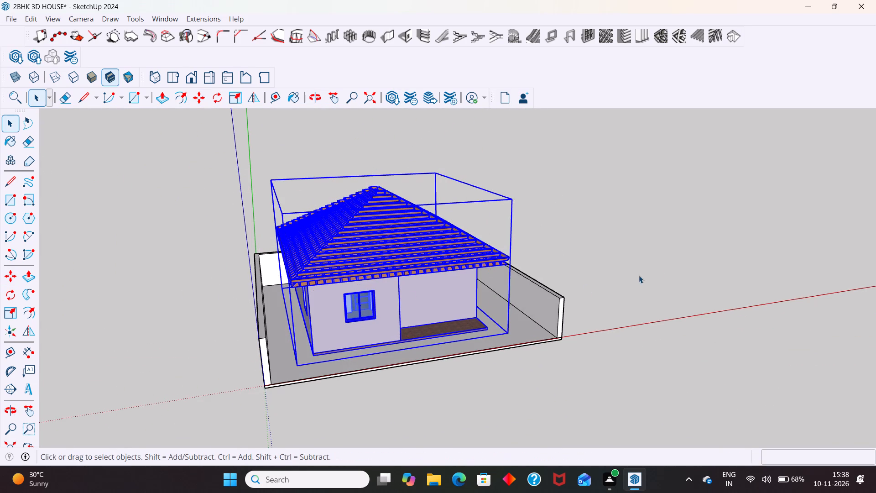
pyautogui.click(659, 270)
# Examine the house's placement inside the compound walls and the base slab's edges from the side, rear and front.
pyautogui.moveTo(647, 335); pyautogui.dragTo(385, 353, button='middle')
pyautogui.scroll(4, 504, 243)
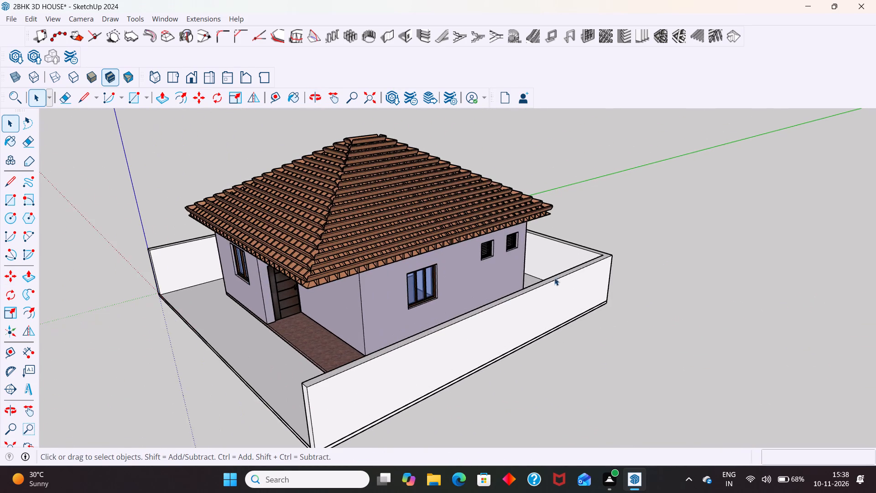
pyautogui.moveTo(528, 314); pyautogui.dragTo(399, 313, button='middle')
pyautogui.scroll(3, 551, 251)
pyautogui.moveTo(578, 300); pyautogui.dragTo(493, 336, button='middle')
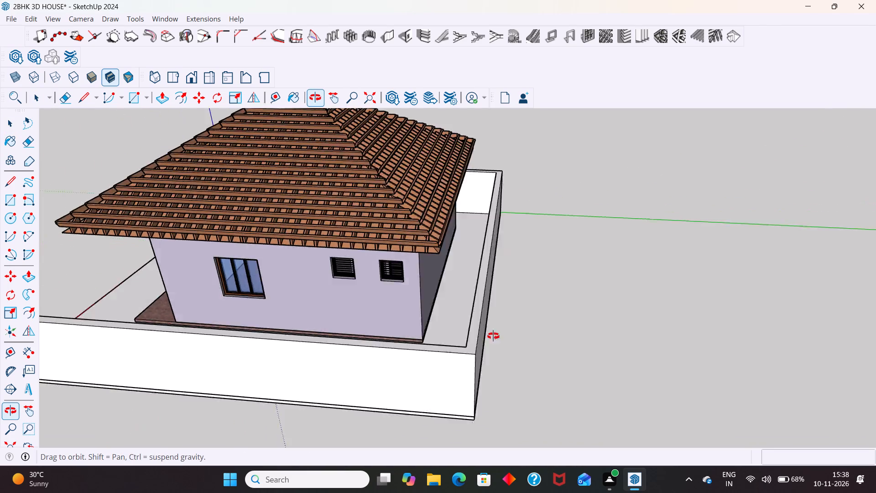
pyautogui.moveTo(493, 336); pyautogui.dragTo(457, 318, button='middle')
pyautogui.scroll(4, 457, 317)
pyautogui.scroll(-5, 457, 318)
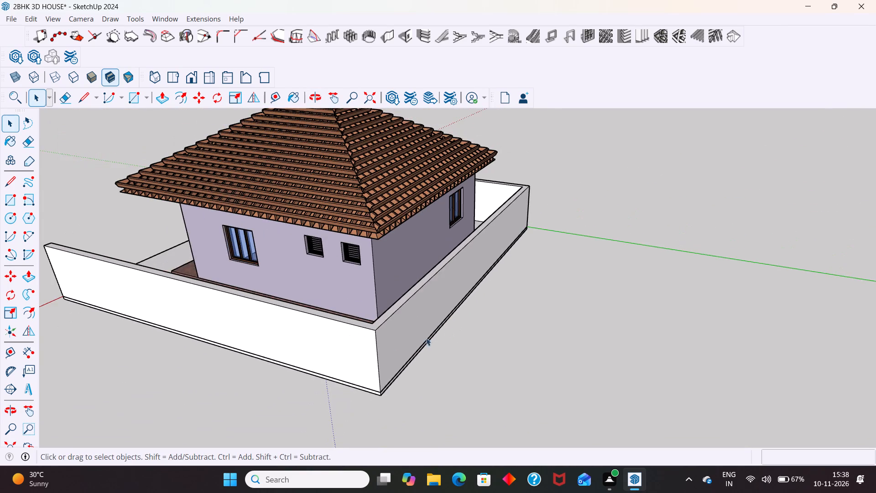
pyautogui.moveTo(383, 352); pyautogui.dragTo(468, 299, button='middle')
pyautogui.scroll(-6, 503, 261)
pyautogui.moveTo(334, 335); pyautogui.dragTo(539, 272, button='middle')
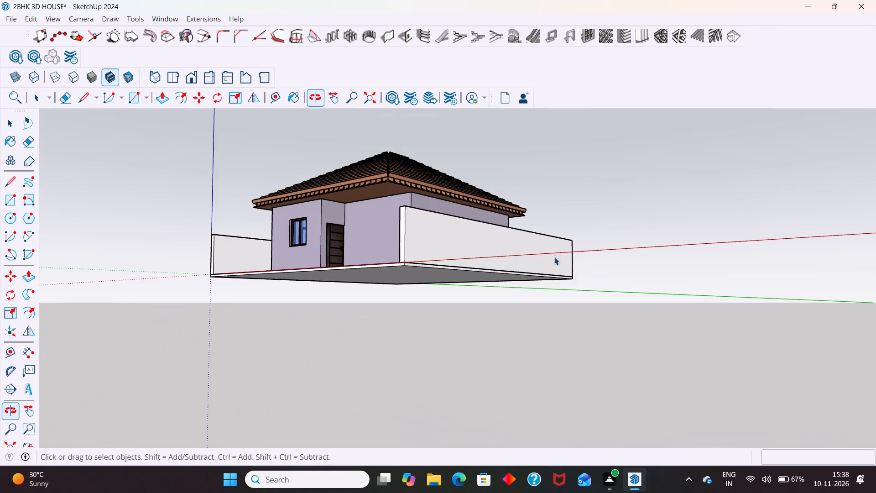
# Open the plot group and mark off a 9-inch segment at the front end of the side wall opposite the origin, using Push/Pull's new-face mode.
pyautogui.scroll(3, 394, 251)
pyautogui.moveTo(407, 274); pyautogui.dragTo(477, 372, button='middle')
pyautogui.scroll(3, 481, 367)
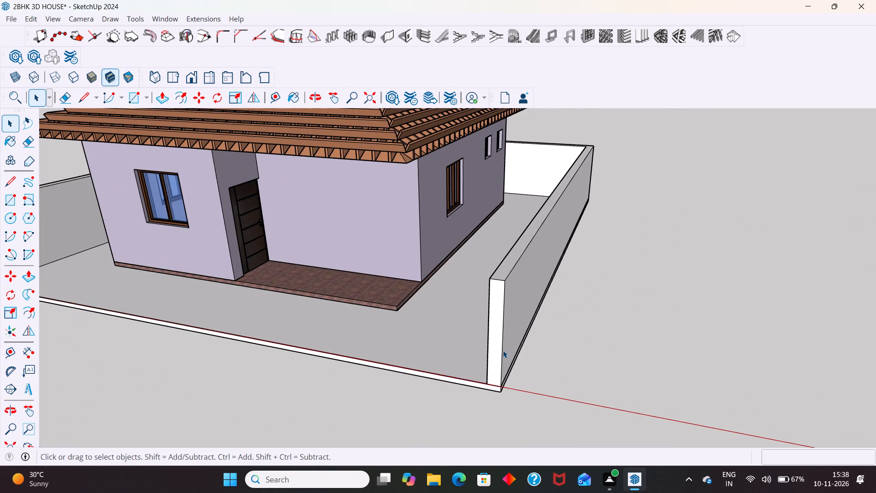
pyautogui.tripleClick(497, 341)
pyautogui.click(497, 336)
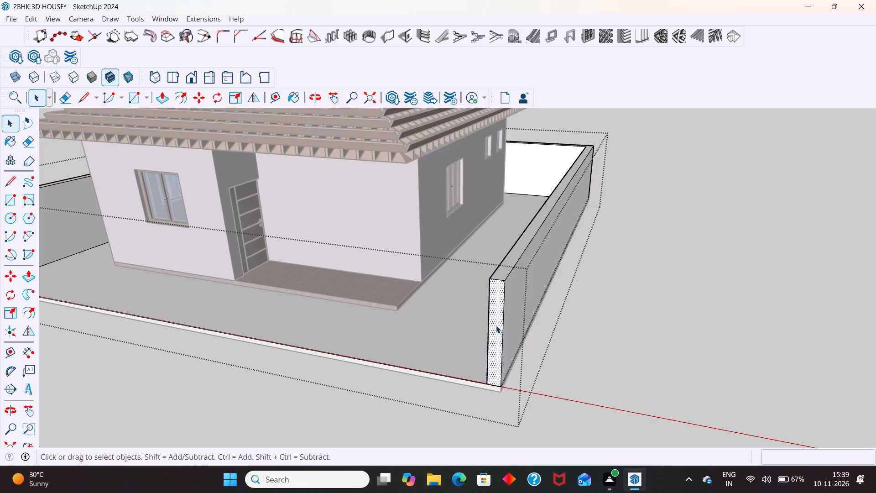
pyautogui.click(496, 325)
pyautogui.press('p')
pyautogui.click(496, 325)
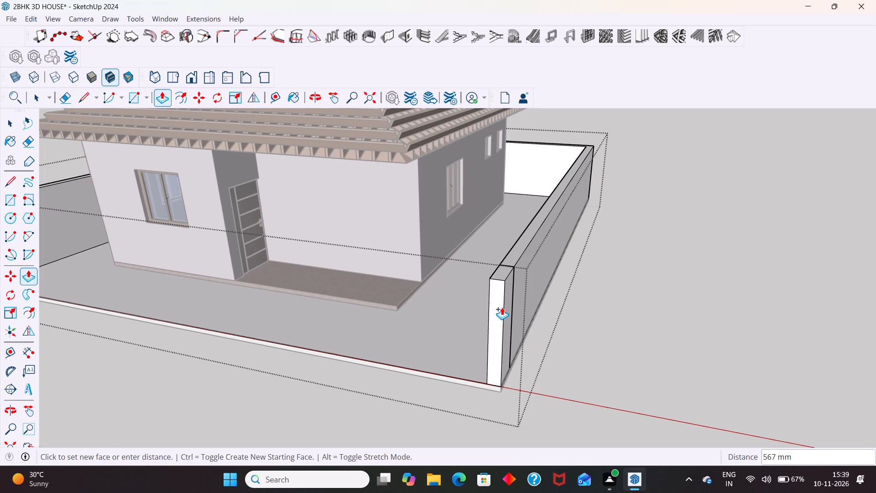
pyautogui.press('9')
pyautogui.hotkey('shift', '"')
pyautogui.press('Return')
pyautogui.scroll(-5, 529, 272)
pyautogui.moveTo(485, 329); pyautogui.dragTo(496, 332, button='middle')
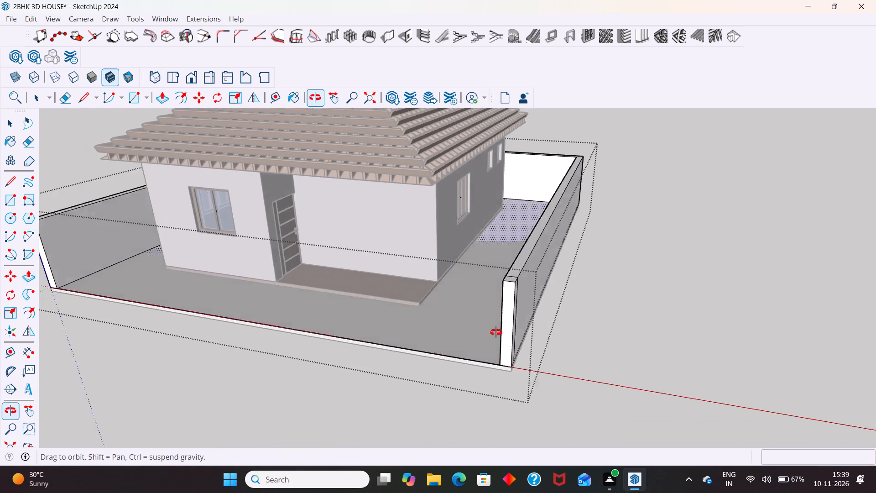
pyautogui.moveTo(496, 332); pyautogui.dragTo(562, 314, button='middle')
pyautogui.press('space')
# Mark off a matching 9-inch segment at the front end of the origin-side compound wall with Push/Pull's new-face mode.
pyautogui.scroll(-5, 614, 263)
pyautogui.scroll(4, 234, 300)
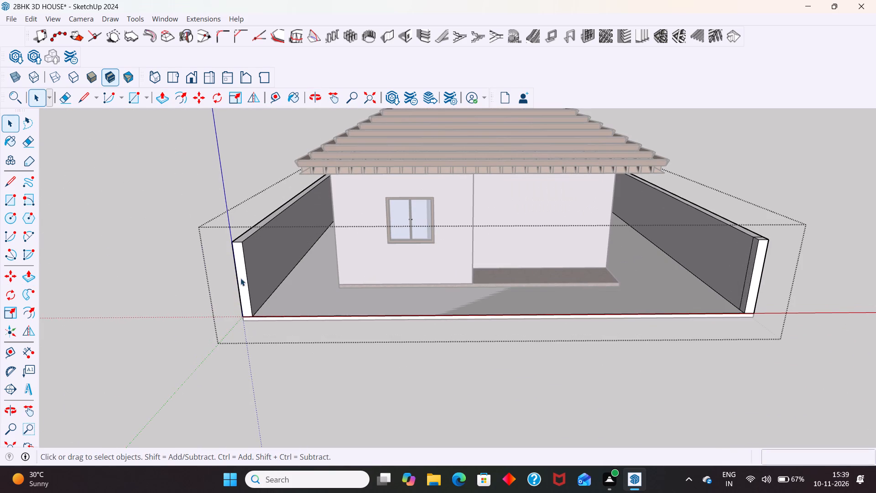
pyautogui.click(243, 274)
pyautogui.press('p')
pyautogui.click(243, 274)
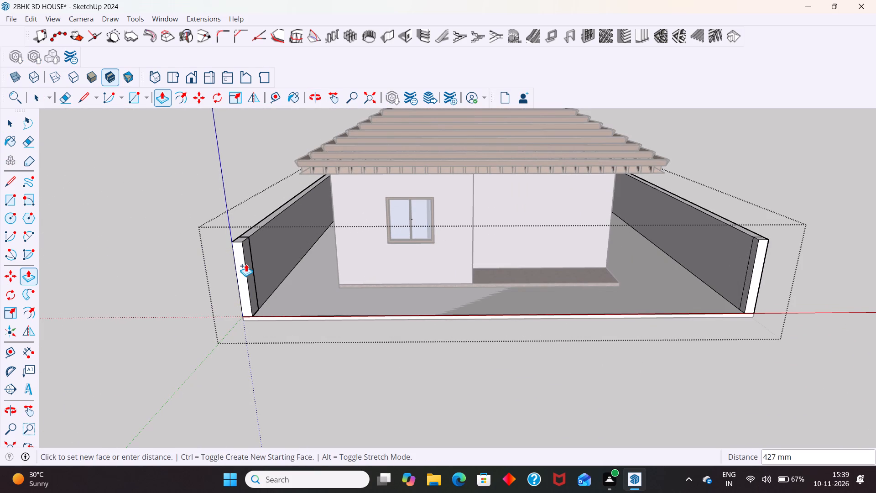
pyautogui.write('9"')
pyautogui.press('Return')
pyautogui.press('space')
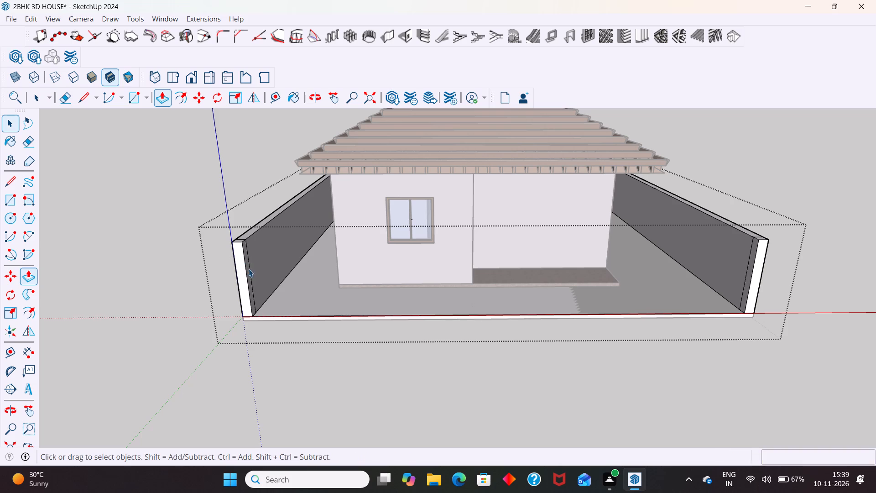
# Pull the 9-inch segment of the side wall opposite the origin about 3960 mm along the plot's front edge to form a front wall.
pyautogui.moveTo(340, 333); pyautogui.dragTo(445, 351, button='middle')
pyautogui.scroll(3, 749, 197)
pyautogui.click(747, 234)
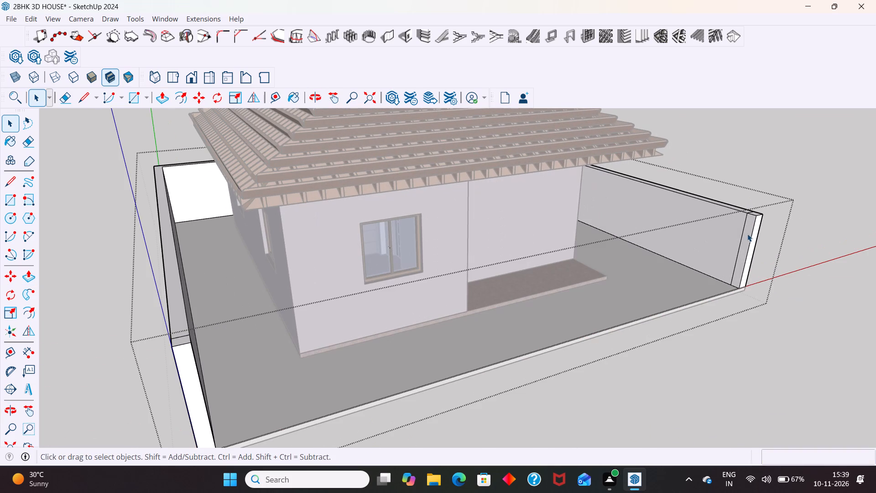
pyautogui.press('p')
pyautogui.click(747, 234)
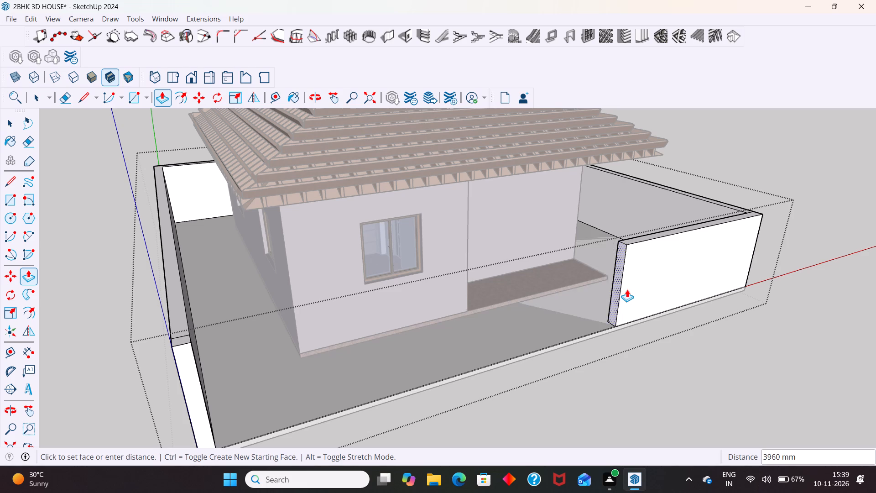
pyautogui.click(627, 289)
pyautogui.scroll(-4, 629, 292)
pyautogui.press('space')
pyautogui.scroll(2, 594, 351)
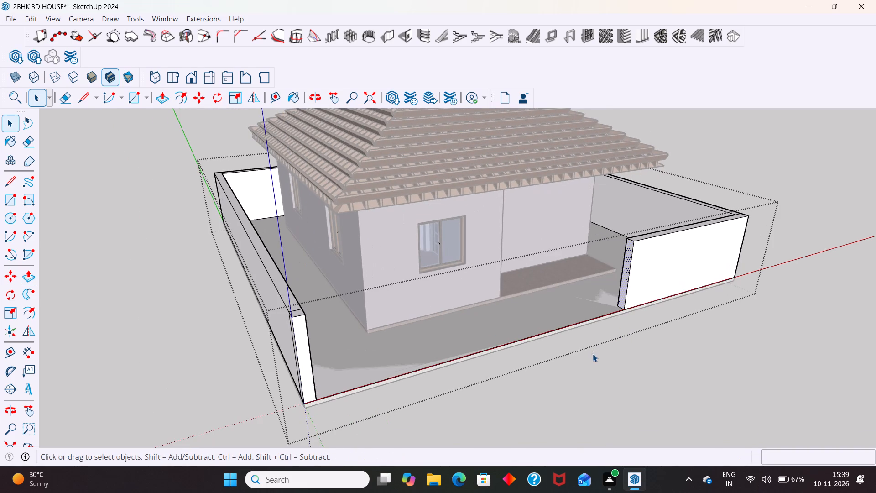
pyautogui.moveTo(585, 356); pyautogui.dragTo(490, 304, button='middle')
pyautogui.scroll(-1, 482, 310)
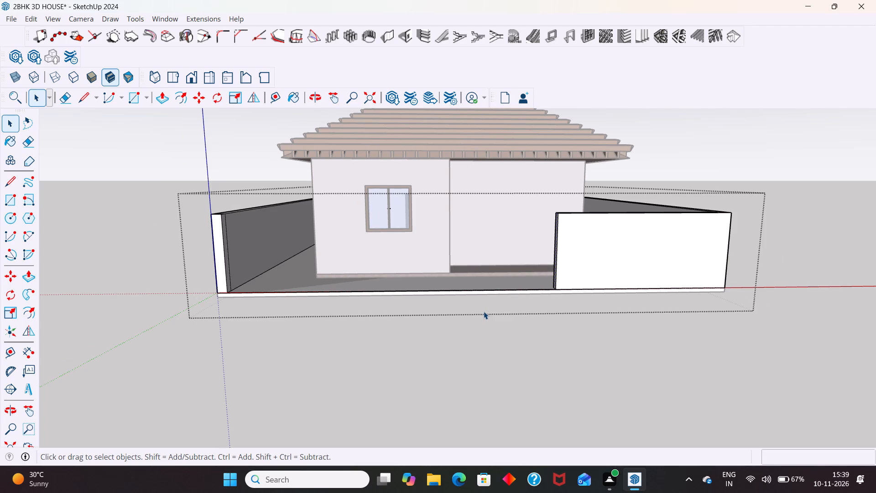
# Place a vertical guide 3 m from the free end of the front wall, towards the origin side, for the gate opening.
pyautogui.press('t')
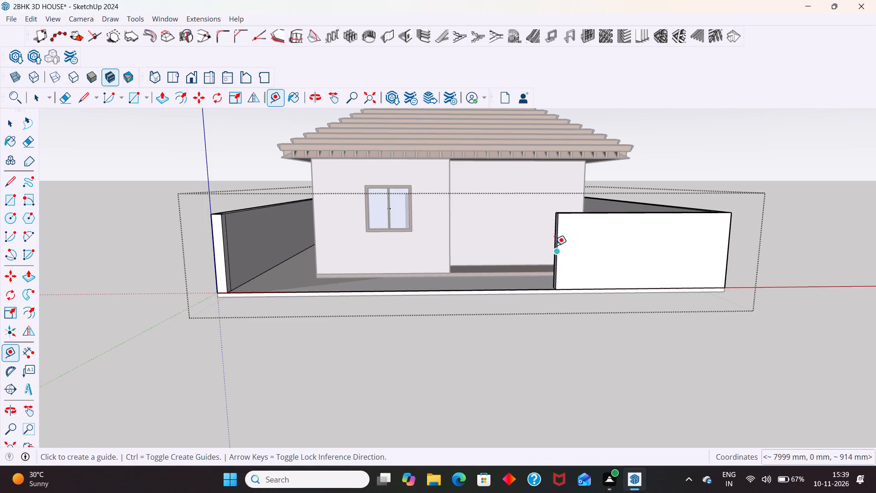
pyautogui.click(555, 245)
pyautogui.write('3M')
pyautogui.press('Return')
pyautogui.press('space')
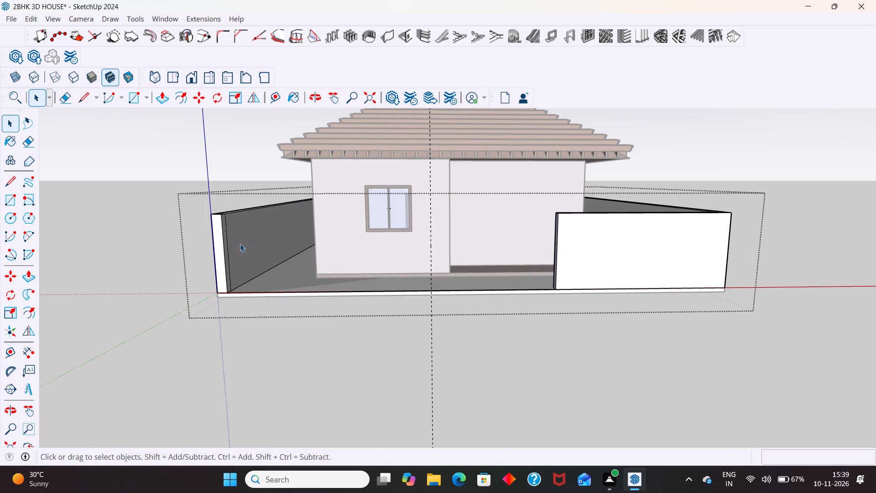
# Push/Pull the 9-inch segment of the origin-side wall along the plot's front edge up to the guide, and close the group.
pyautogui.moveTo(232, 258); pyautogui.dragTo(188, 280, button='middle')
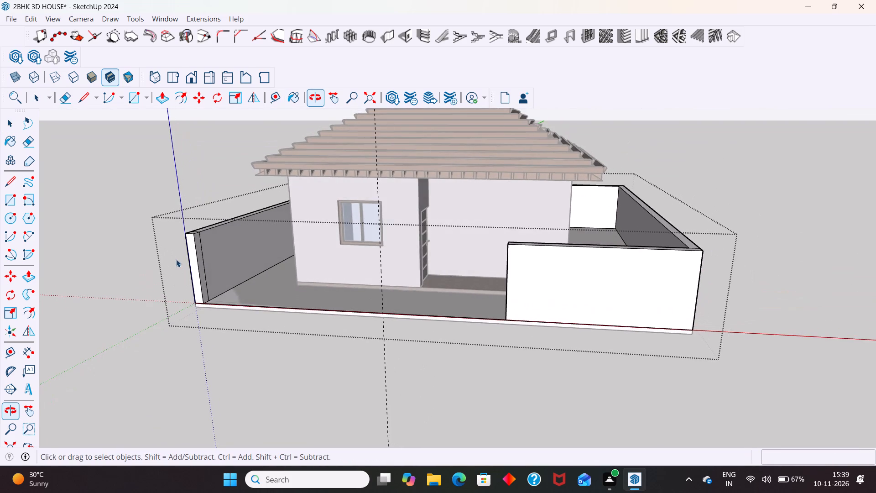
pyautogui.scroll(3, 191, 253)
pyautogui.click(203, 255)
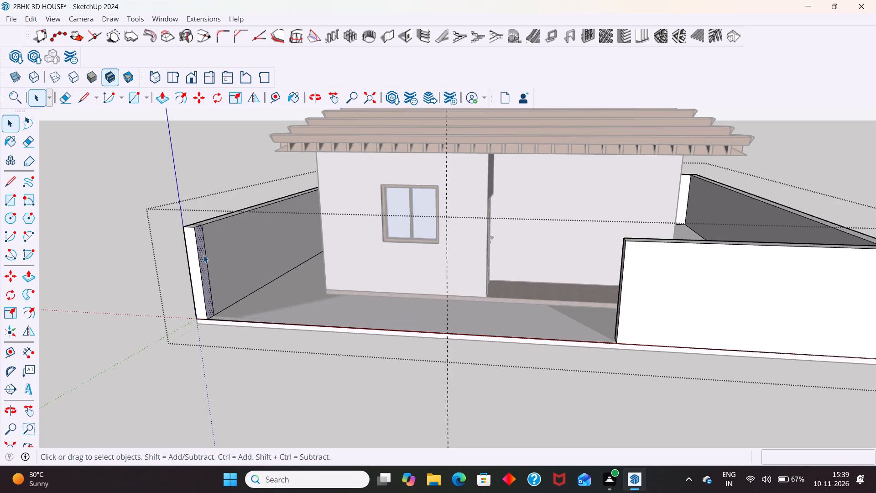
pyautogui.press('p')
pyautogui.click(203, 255)
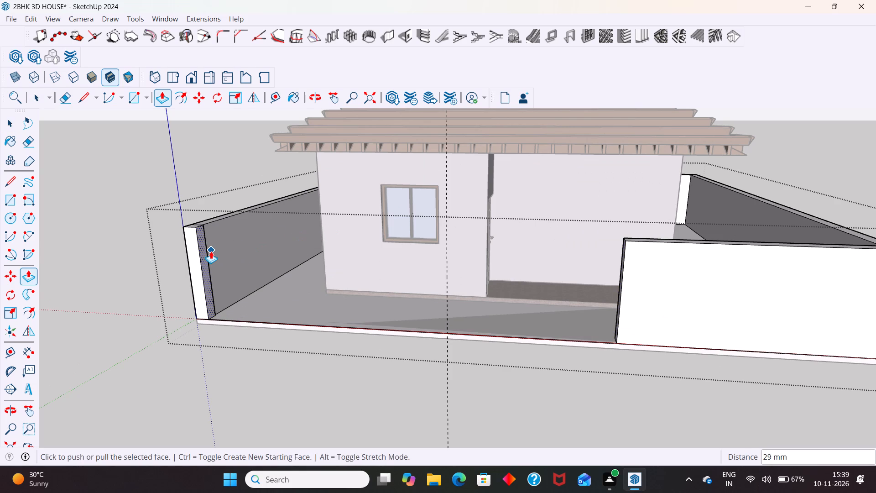
pyautogui.hotkey('ctrl', 'z')
pyautogui.click(204, 252)
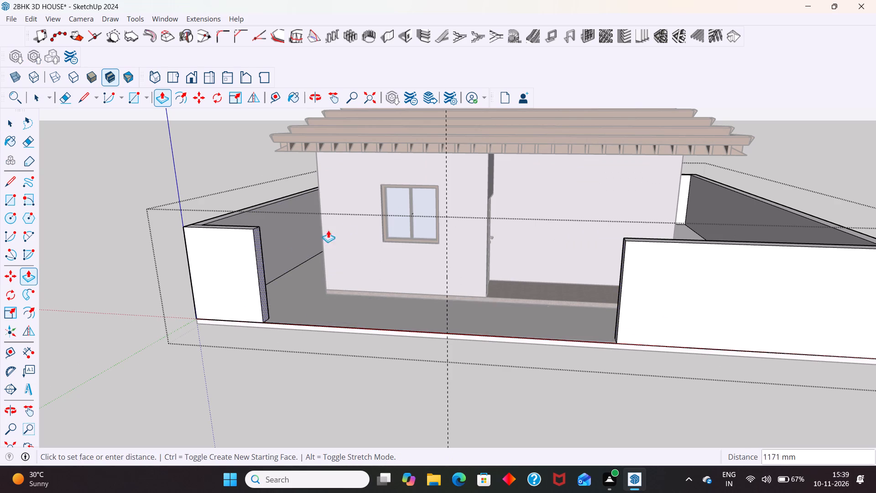
pyautogui.click(448, 179)
pyautogui.press('space')
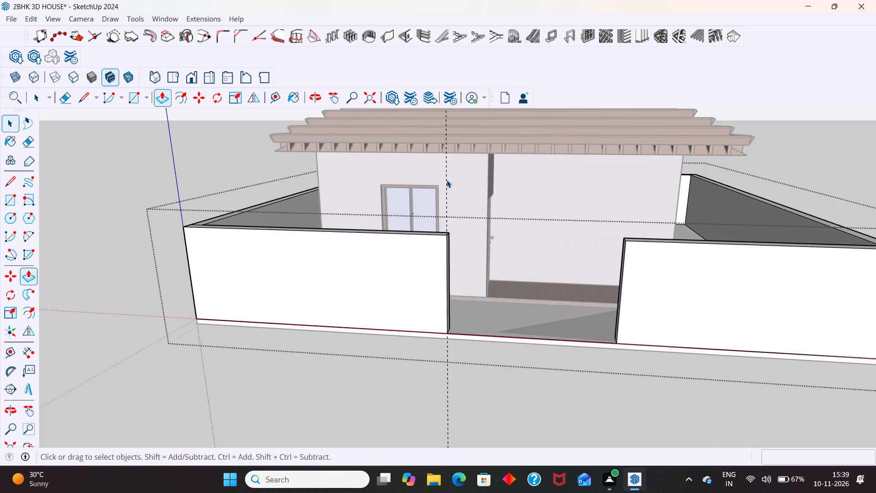
pyautogui.press('space')
pyautogui.scroll(-5, 407, 209)
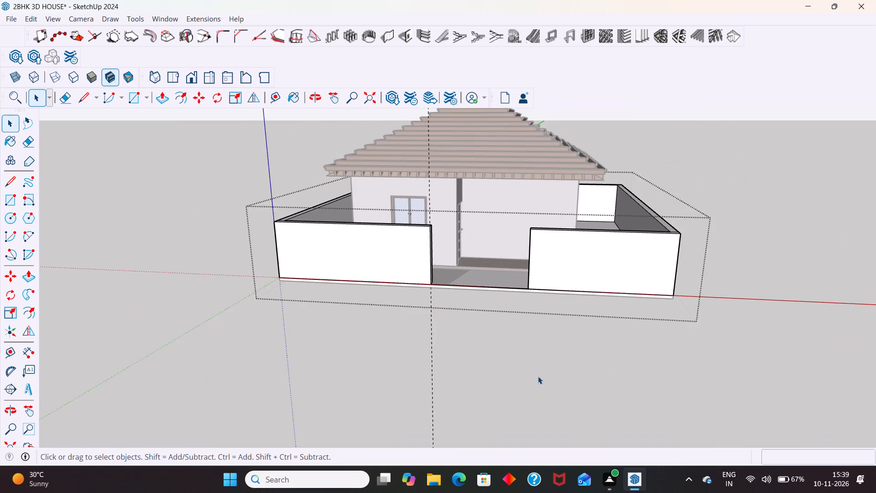
pyautogui.click(540, 377)
# Delete all guides in the model.
pyautogui.scroll(-4, 483, 310)
pyautogui.moveTo(505, 316); pyautogui.dragTo(500, 287, button='middle')
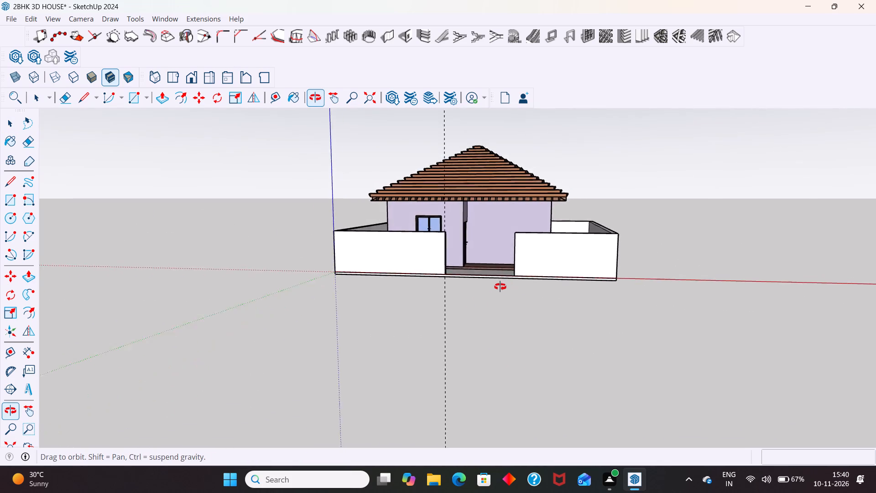
pyautogui.moveTo(500, 287); pyautogui.dragTo(412, 316, button='middle')
pyautogui.scroll(2, 603, 278)
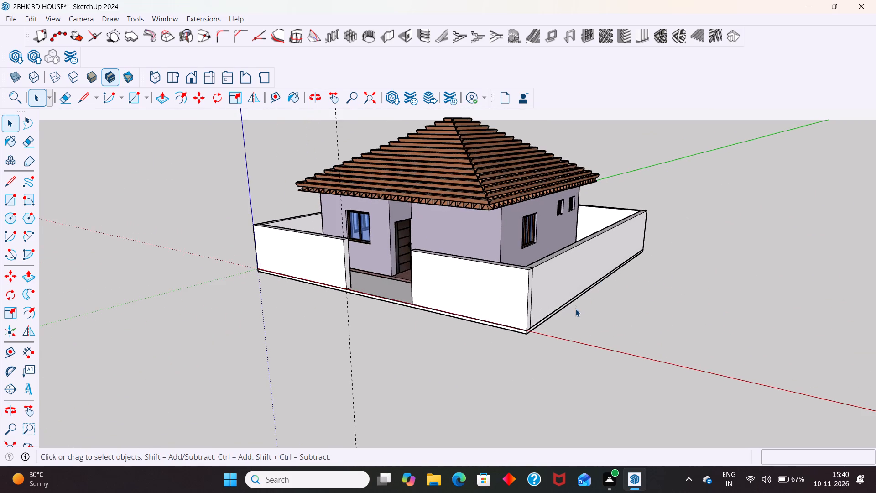
pyautogui.moveTo(569, 318); pyautogui.dragTo(545, 337, button='middle')
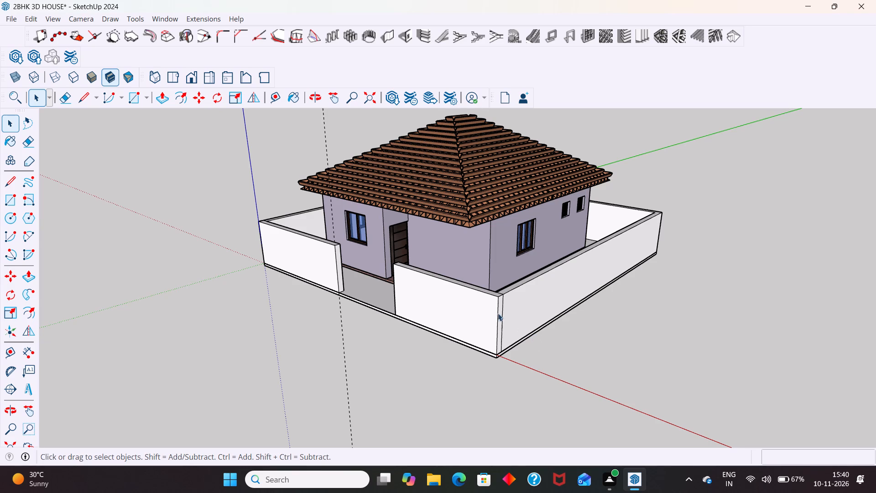
pyautogui.moveTo(491, 318); pyautogui.dragTo(532, 310, button='middle')
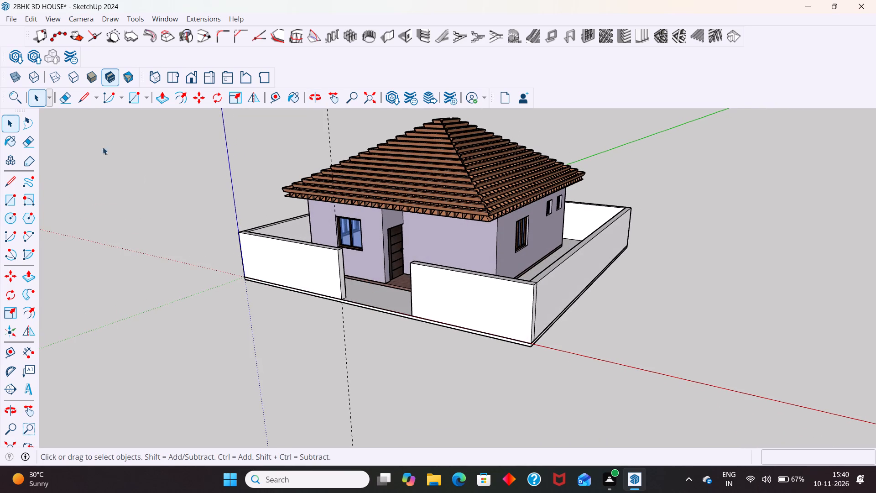
pyautogui.click(35, 21)
pyautogui.click(95, 133)
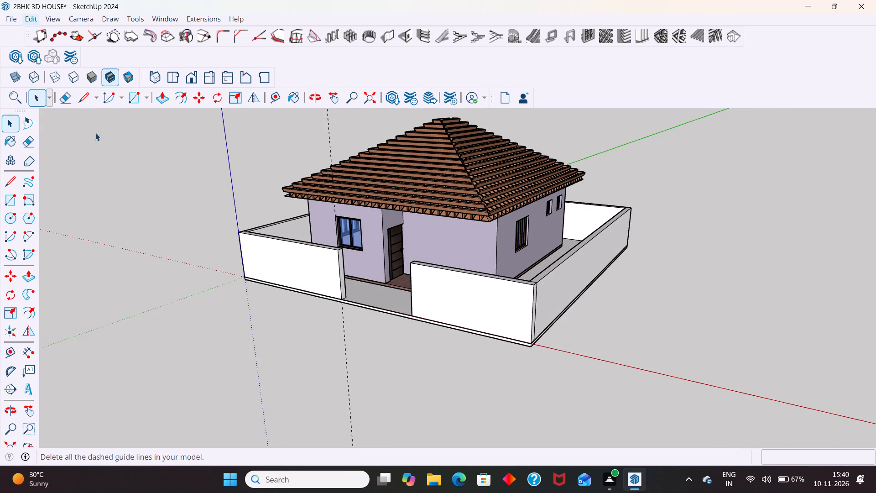
# Examine the gate opening and the house's front wall, opening the house group to inspect the wall face beside the door.
pyautogui.moveTo(407, 339); pyautogui.dragTo(486, 336, button='middle')
pyautogui.scroll(4, 423, 309)
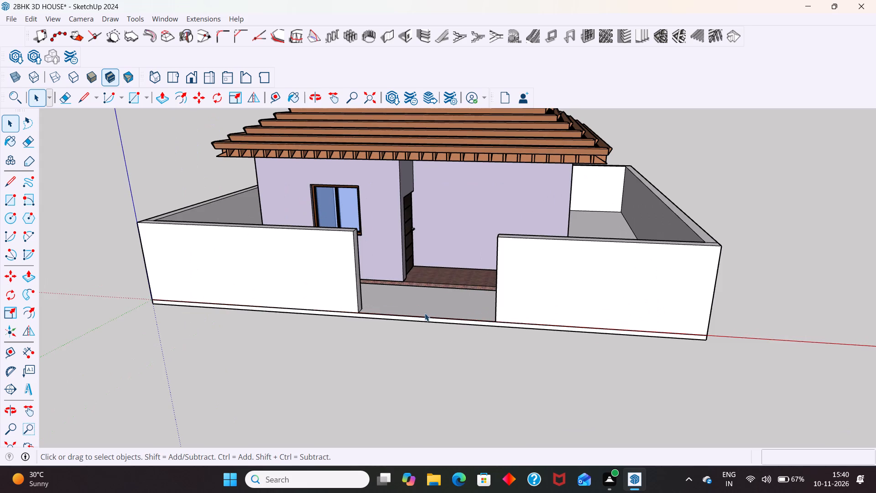
pyautogui.scroll(3, 425, 315)
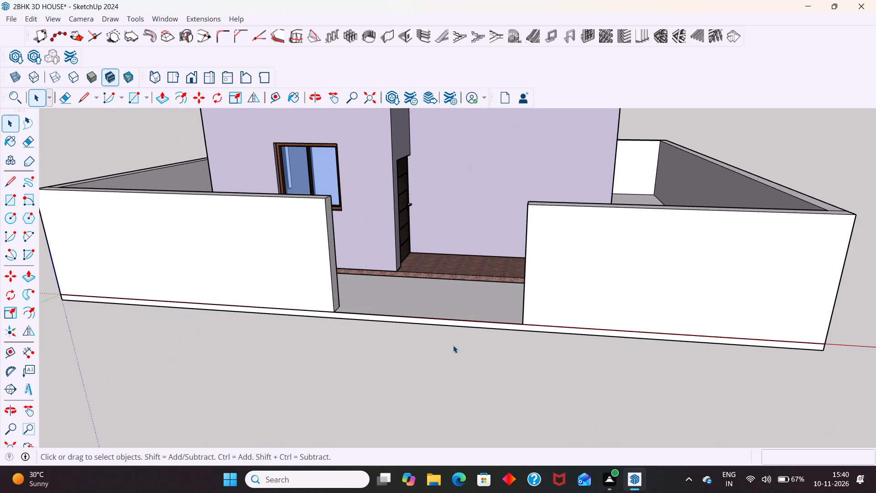
pyautogui.scroll(-2, 402, 356)
pyautogui.moveTo(422, 357); pyautogui.dragTo(416, 341, button='middle')
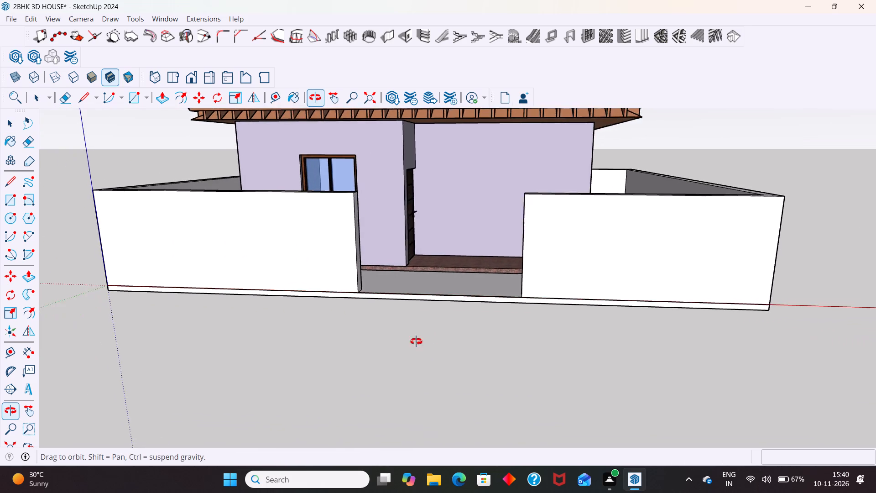
pyautogui.moveTo(416, 341); pyautogui.dragTo(399, 346, button='middle')
pyautogui.click(471, 191)
pyautogui.doubleClick(474, 180)
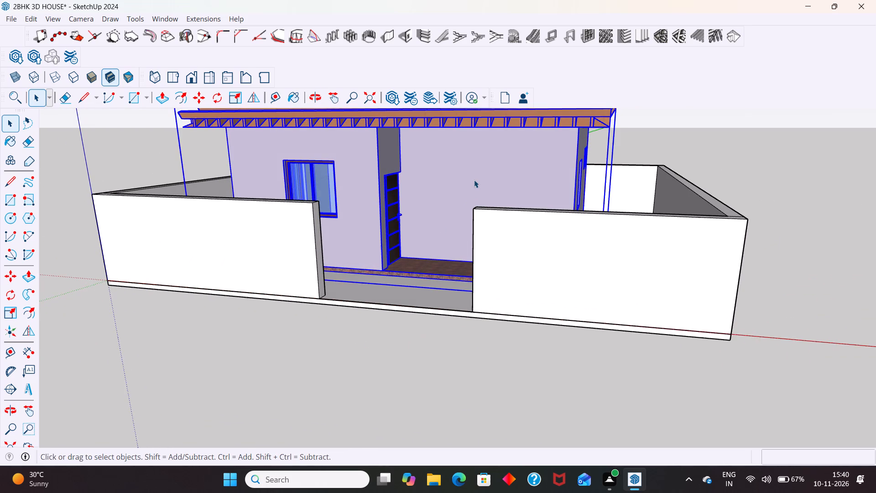
pyautogui.click(474, 177)
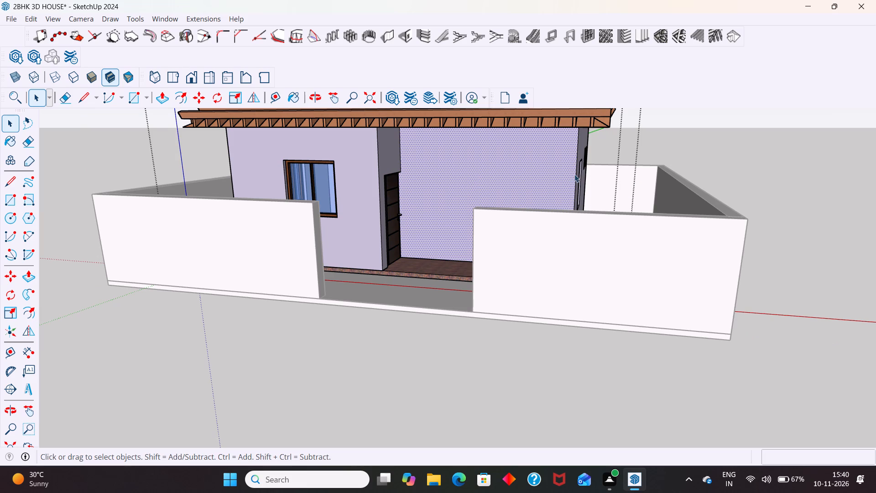
pyautogui.scroll(-5, 515, 267)
pyautogui.scroll(-4, 417, 339)
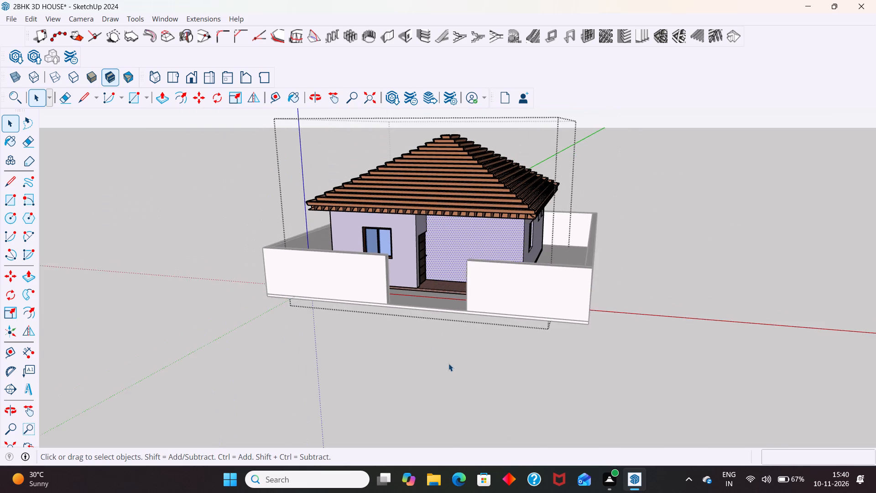
pyautogui.click(448, 363)
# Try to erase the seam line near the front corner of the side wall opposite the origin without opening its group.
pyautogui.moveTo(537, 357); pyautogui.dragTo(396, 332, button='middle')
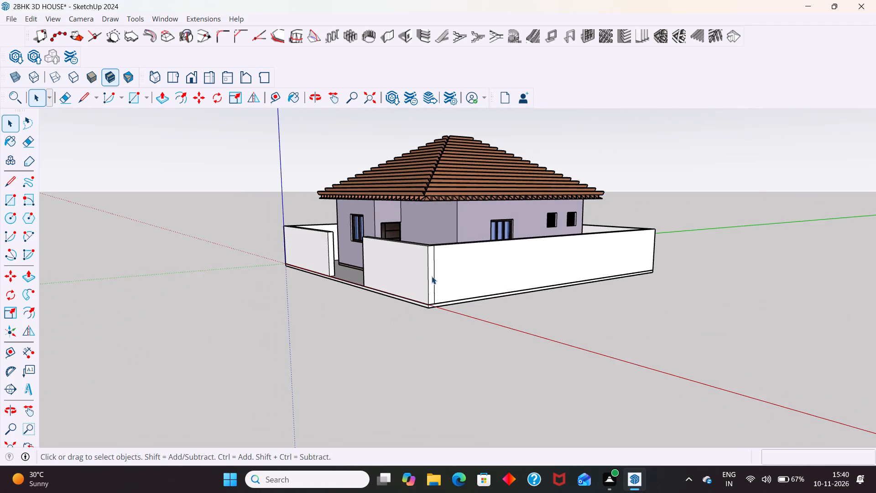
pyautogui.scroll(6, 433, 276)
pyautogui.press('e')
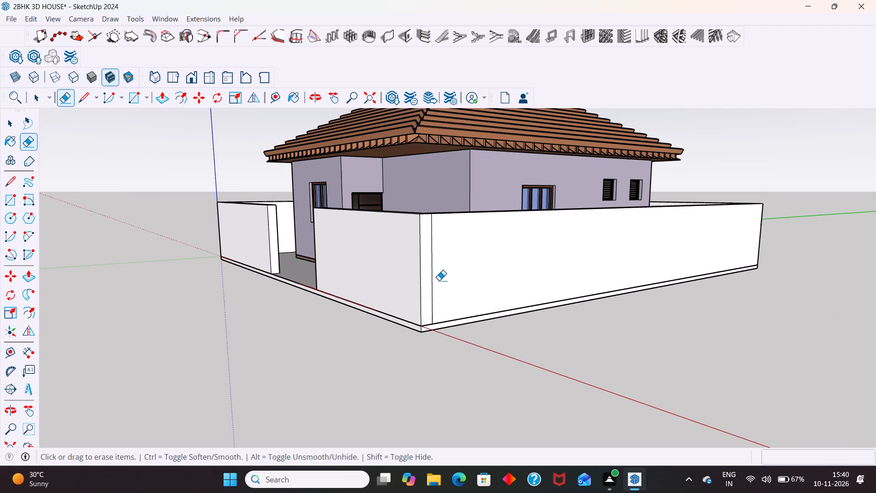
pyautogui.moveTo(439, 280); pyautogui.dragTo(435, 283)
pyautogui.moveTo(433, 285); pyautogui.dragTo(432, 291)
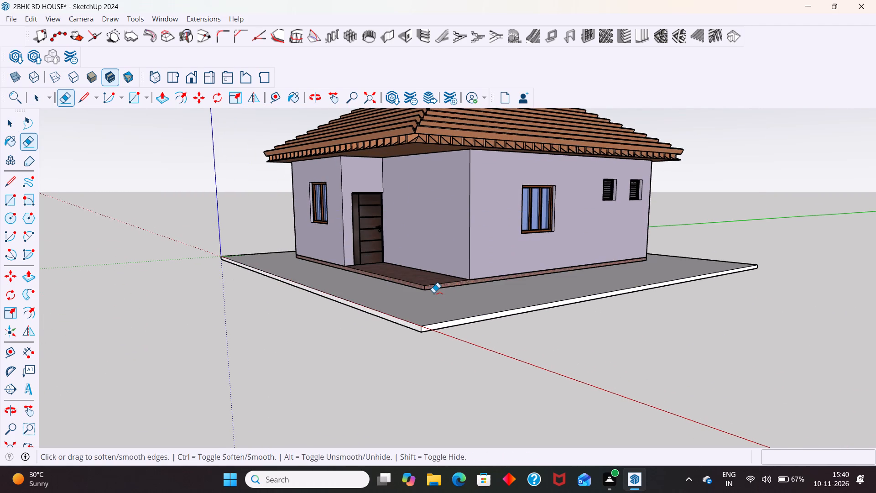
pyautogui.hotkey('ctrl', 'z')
# Open the compound wall group and erase the vertical seam line on the outer face of the side wall opposite the origin.
pyautogui.press('space')
pyautogui.doubleClick(464, 274)
pyautogui.click(453, 277)
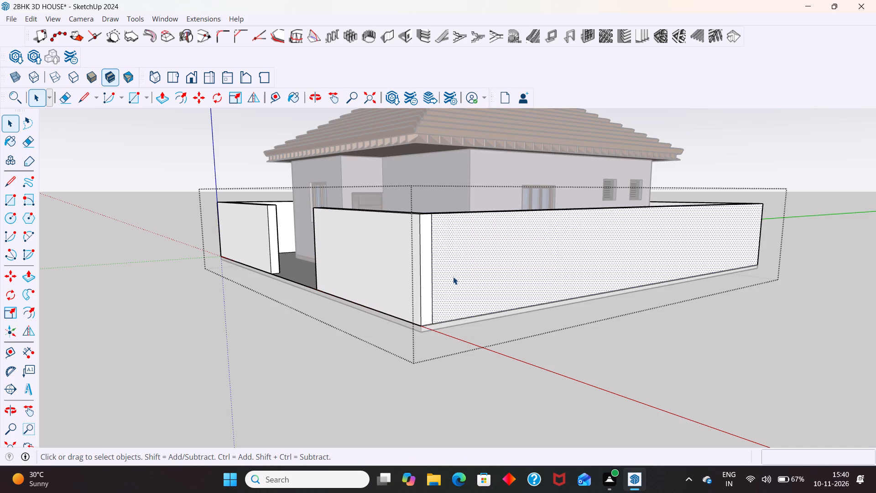
pyautogui.press('e')
pyautogui.click(432, 264)
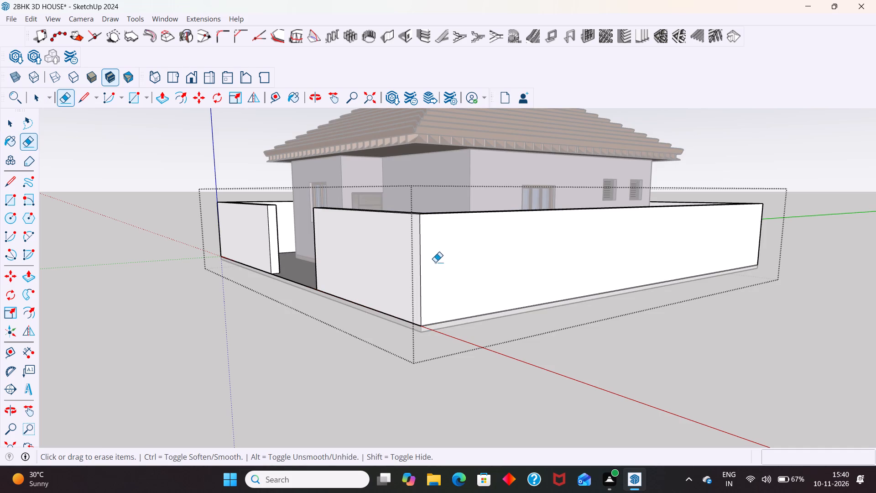
# Erase the vertical outer seam and the top seam where the front wall meets the origin-side wall.
pyautogui.moveTo(410, 263); pyautogui.dragTo(575, 259, button='middle')
pyautogui.scroll(-5, 623, 208)
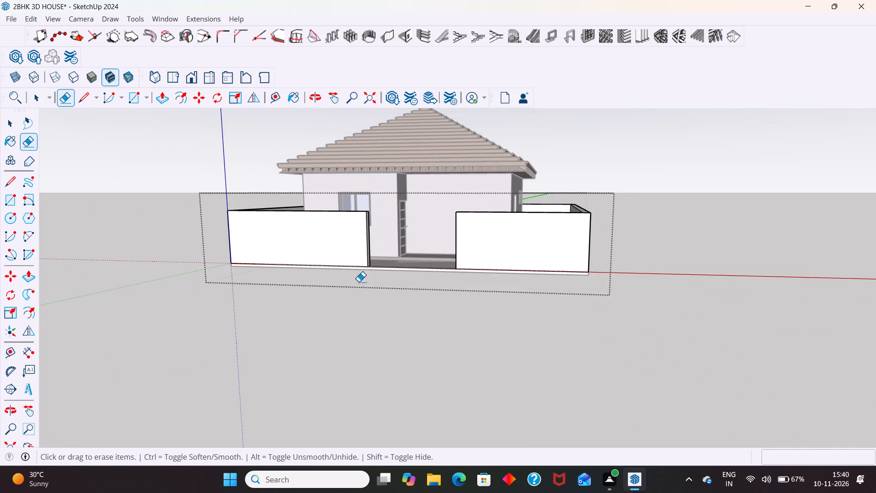
pyautogui.moveTo(448, 278); pyautogui.dragTo(483, 267, button='middle')
pyautogui.moveTo(327, 239); pyautogui.dragTo(528, 269, button='middle')
pyautogui.scroll(8, 449, 304)
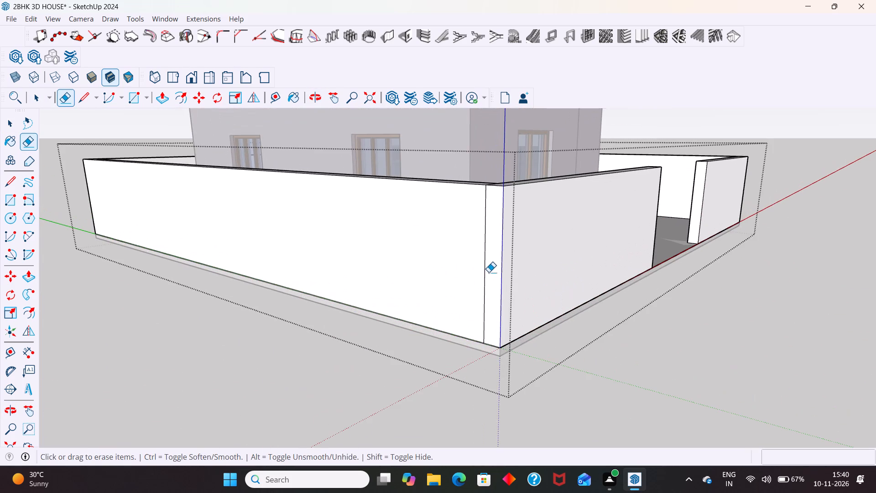
pyautogui.moveTo(489, 270); pyautogui.dragTo(480, 271)
pyautogui.scroll(-6, 463, 301)
pyautogui.moveTo(490, 302); pyautogui.dragTo(433, 375, button='middle')
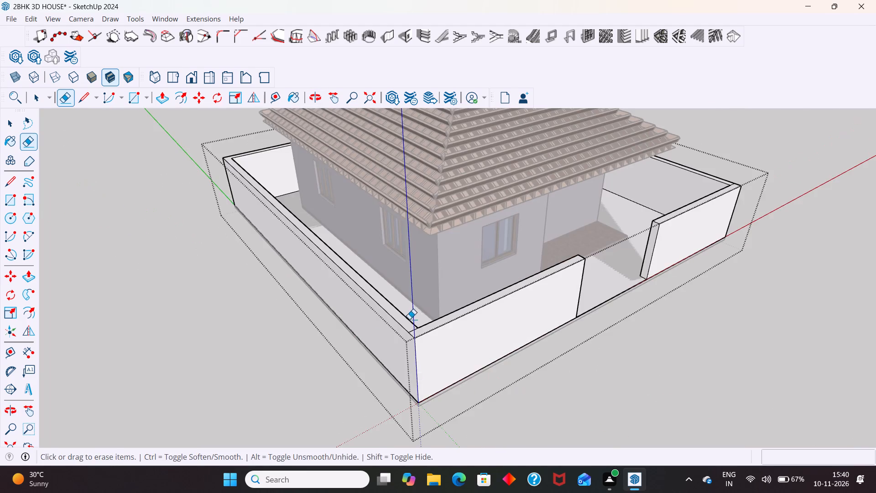
pyautogui.scroll(10, 409, 320)
pyautogui.moveTo(420, 336); pyautogui.dragTo(413, 325)
# Erase the top seam where the front wall meets the side wall opposite the origin, and close the group.
pyautogui.scroll(-13, 365, 314)
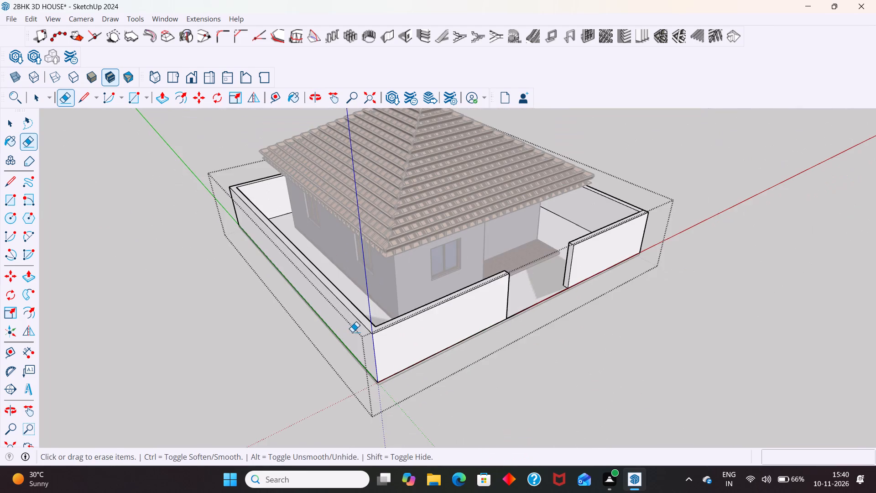
pyautogui.moveTo(478, 362); pyautogui.dragTo(386, 378, button='middle')
pyautogui.scroll(13, 551, 283)
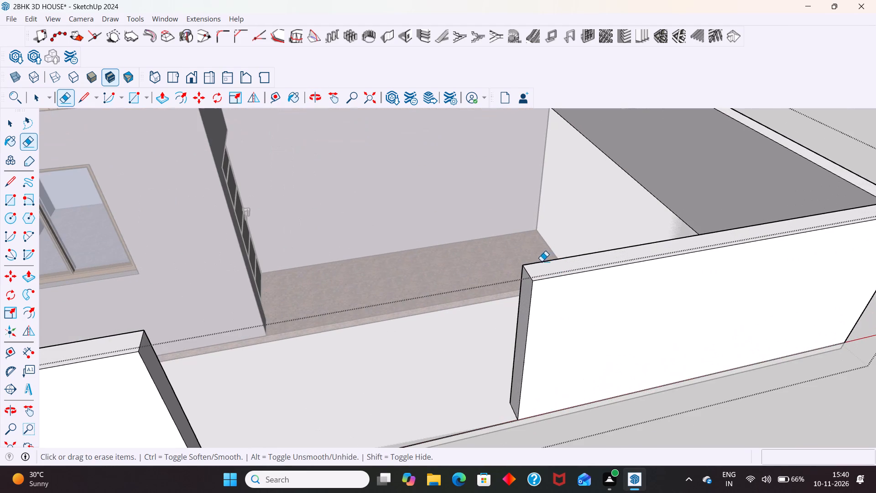
pyautogui.press('space')
pyautogui.scroll(-7, 549, 252)
pyautogui.scroll(7, 708, 219)
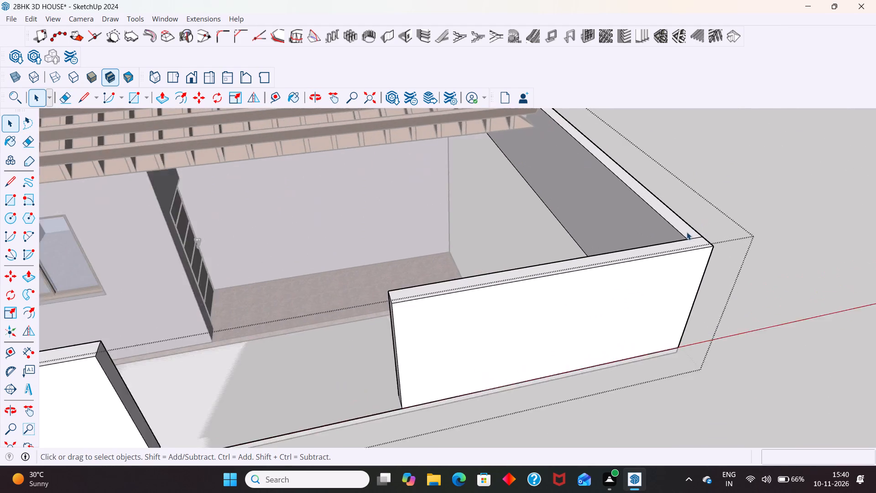
pyautogui.scroll(2, 687, 232)
pyautogui.press('e')
pyautogui.moveTo(693, 232); pyautogui.dragTo(699, 240)
pyautogui.press('space')
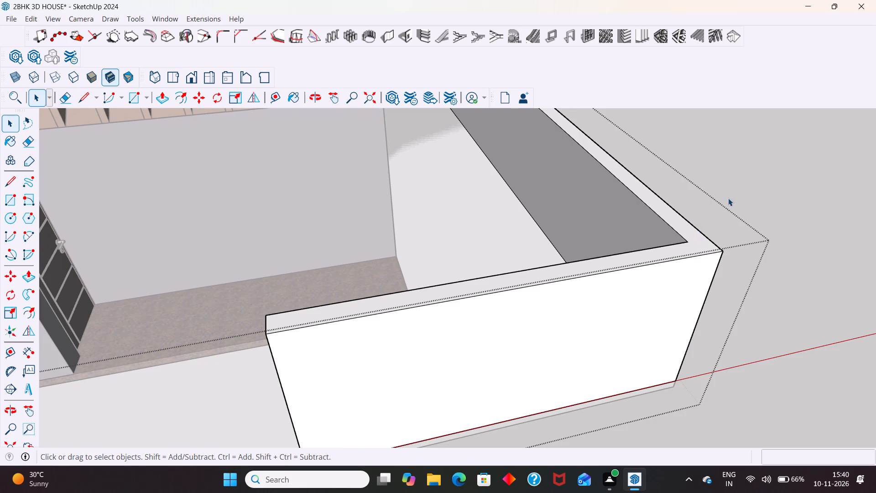
pyautogui.scroll(-6, 728, 199)
pyautogui.click(796, 183)
# Examine the cleaned compound walls, gate opening and house from the front and the corner opposite the origin.
pyautogui.moveTo(565, 371); pyautogui.dragTo(480, 296, button='middle')
pyautogui.scroll(-6, 517, 315)
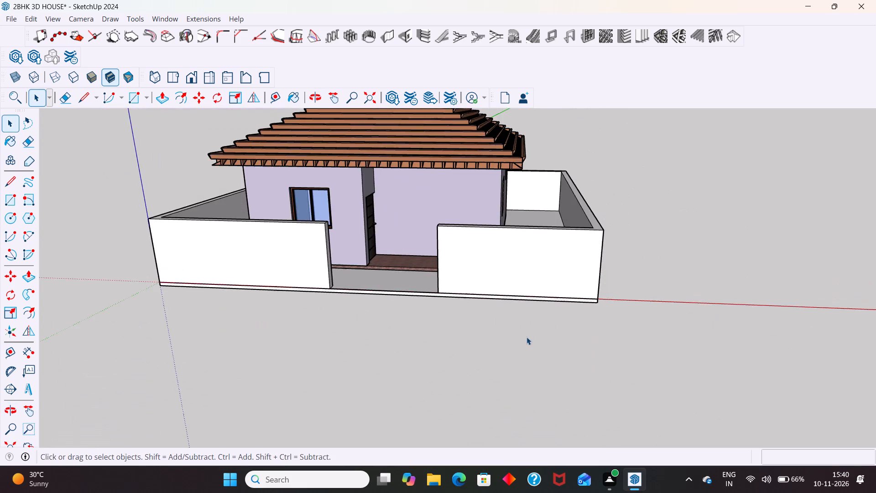
pyautogui.scroll(-4, 531, 345)
pyautogui.moveTo(447, 349); pyautogui.dragTo(432, 337, button='middle')
pyautogui.scroll(3, 402, 272)
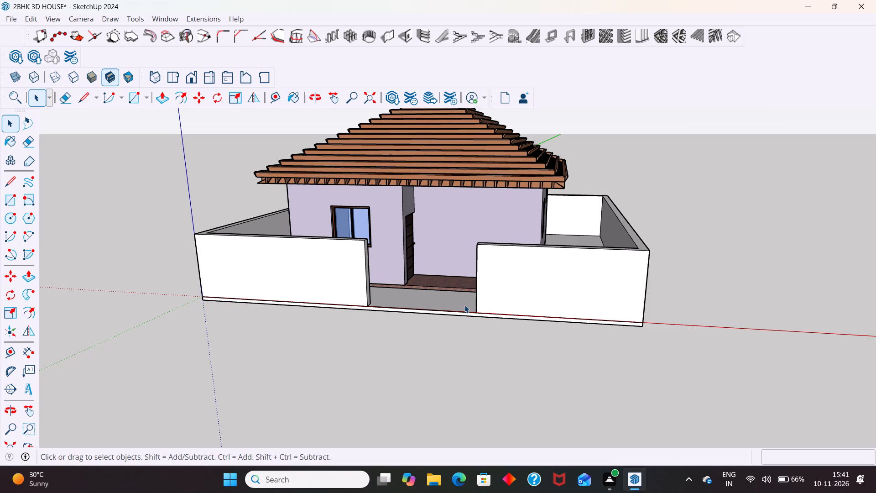
pyautogui.moveTo(508, 273); pyautogui.dragTo(385, 283, button='middle')
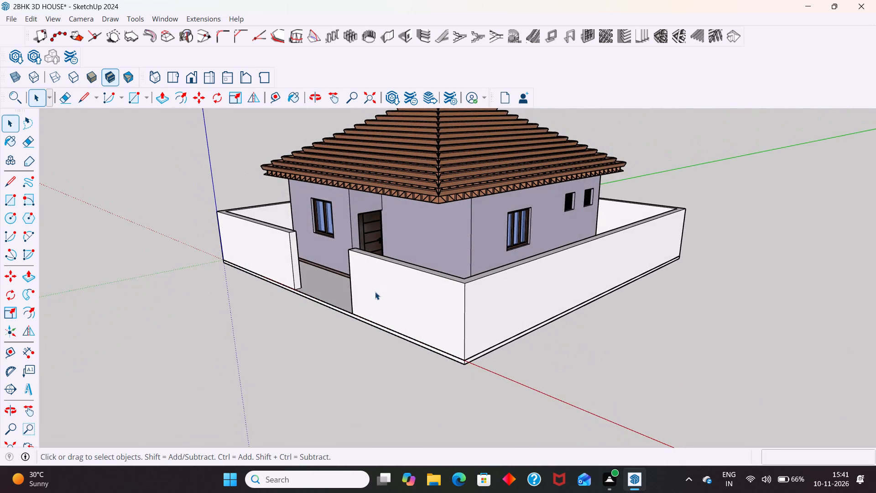
pyautogui.scroll(-3, 355, 317)
pyautogui.moveTo(405, 325); pyautogui.dragTo(385, 333, button='middle')
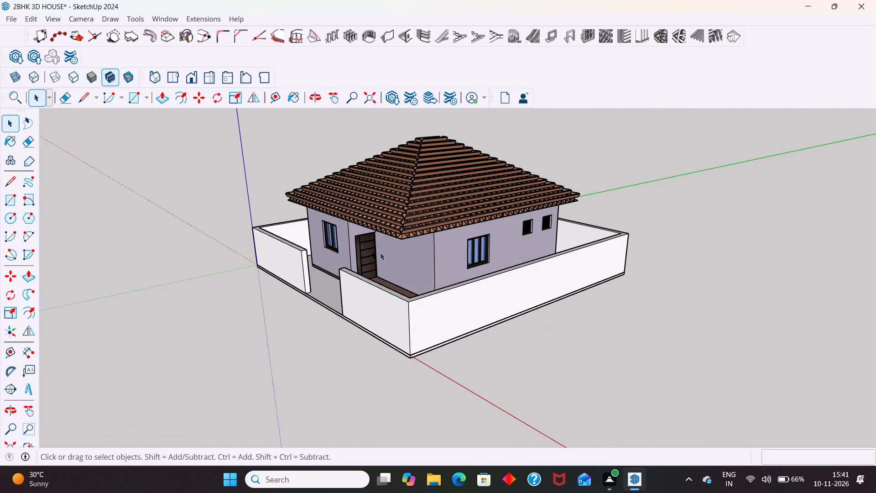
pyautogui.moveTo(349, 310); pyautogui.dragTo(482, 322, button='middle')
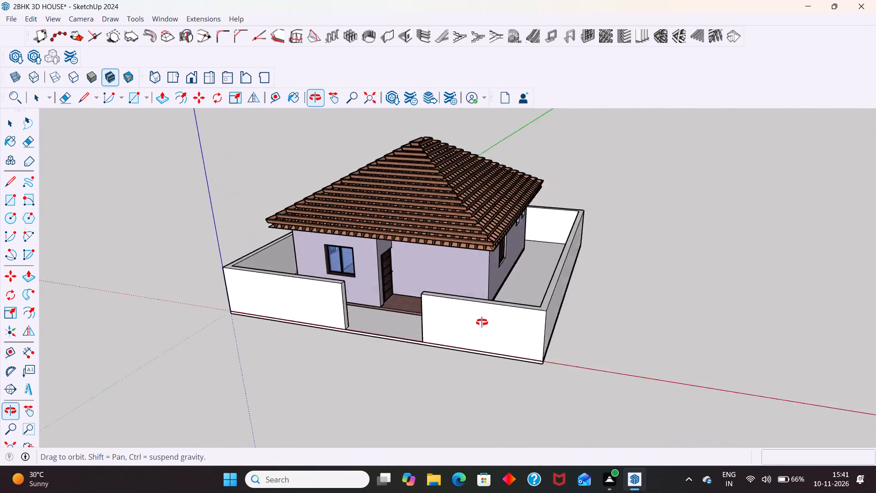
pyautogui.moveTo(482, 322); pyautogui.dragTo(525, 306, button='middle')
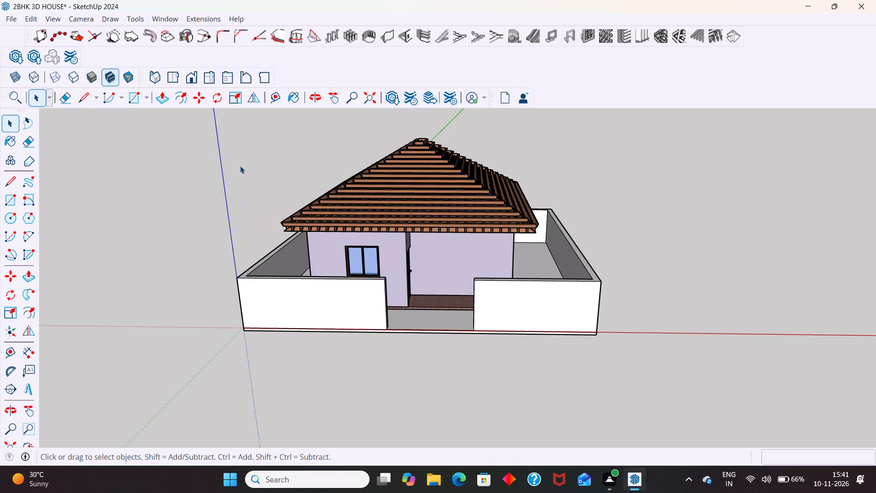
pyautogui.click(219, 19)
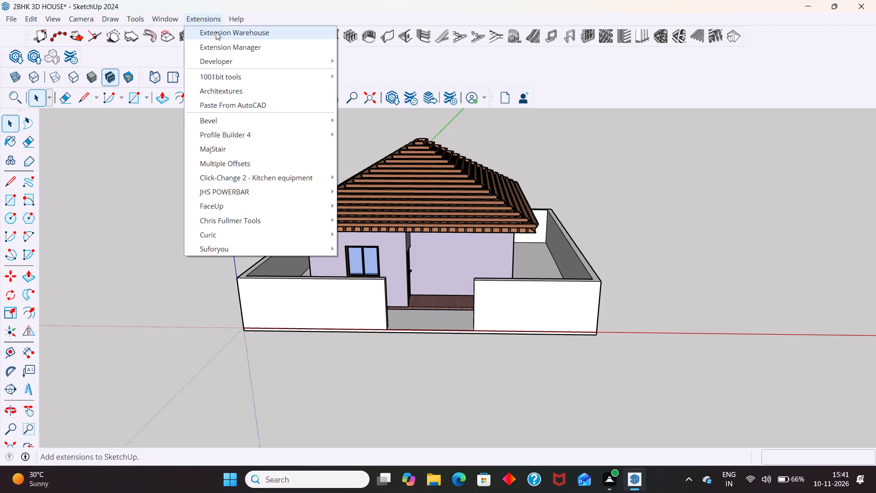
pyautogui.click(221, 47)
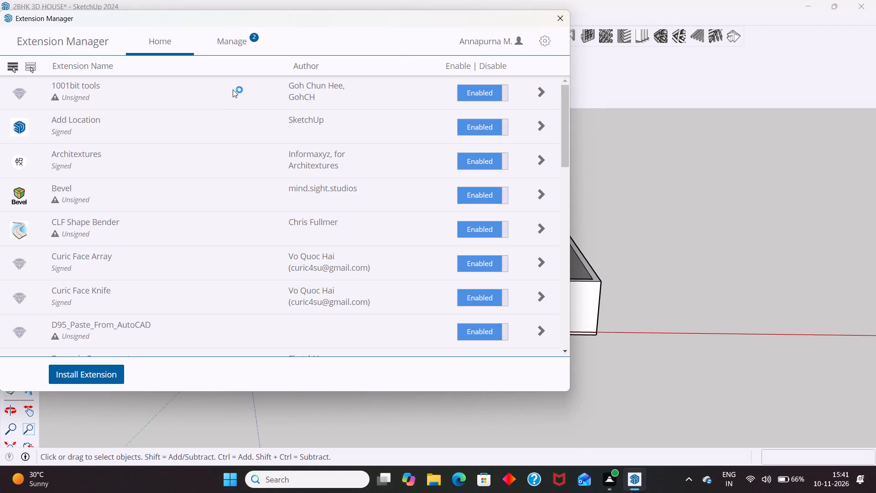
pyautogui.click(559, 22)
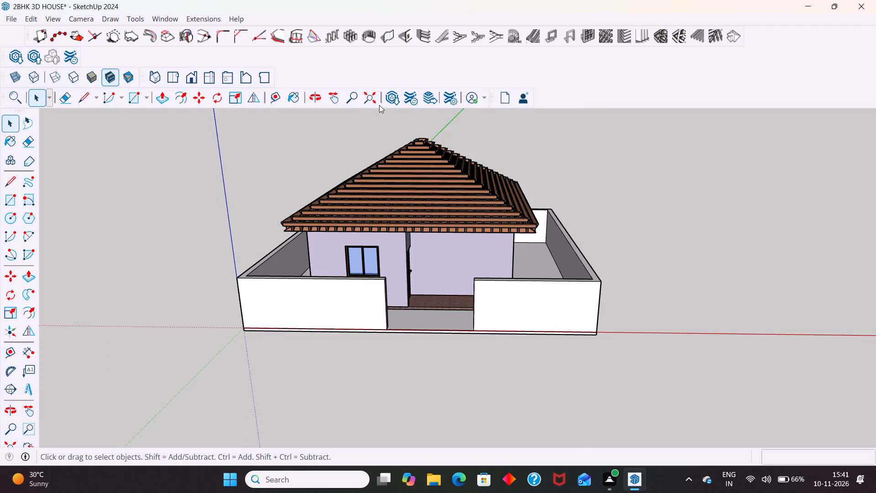
# Search 3D Warehouse for "GATE" and look through the gate models for one that suits the front opening.
pyautogui.click(396, 98)
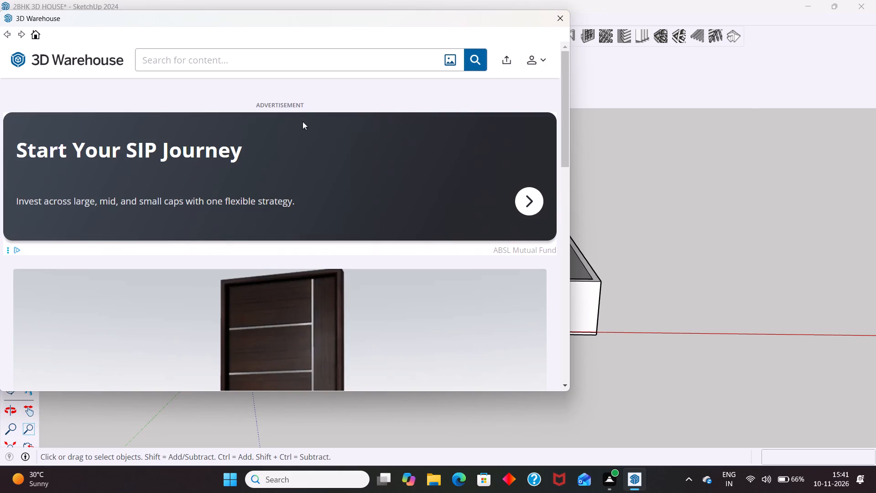
pyautogui.click(325, 63)
pyautogui.write('GATE')
pyautogui.press('Return')
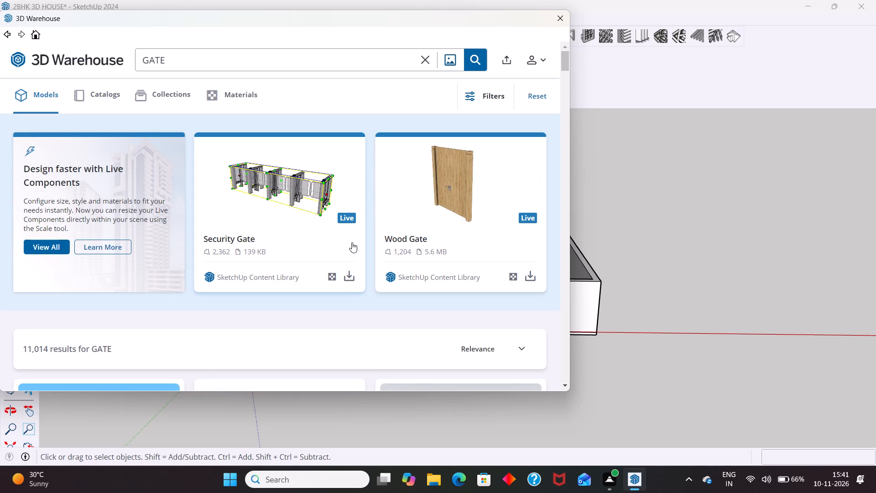
pyautogui.scroll(-5, 373, 249)
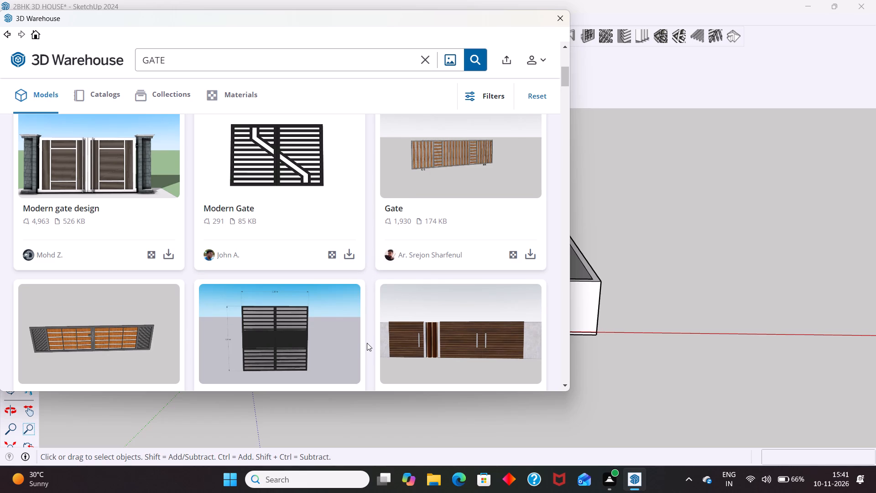
pyautogui.scroll(-10, 385, 262)
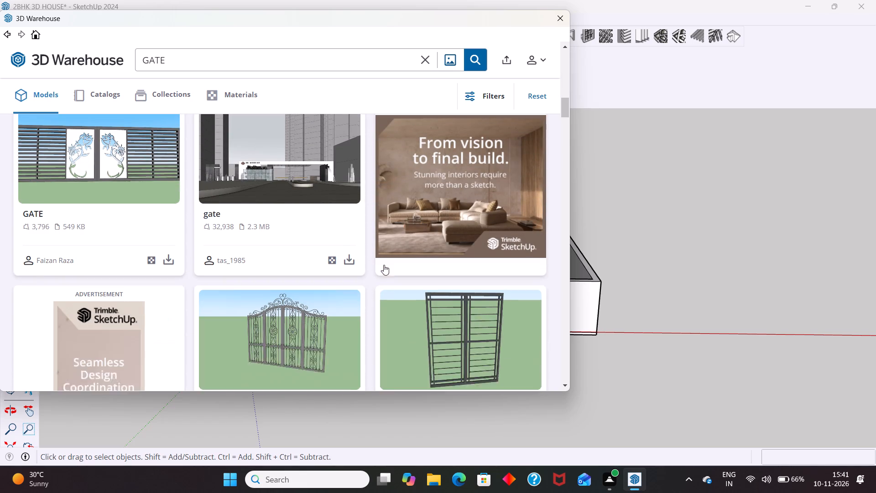
pyautogui.scroll(2, 384, 265)
pyautogui.scroll(-2, 384, 265)
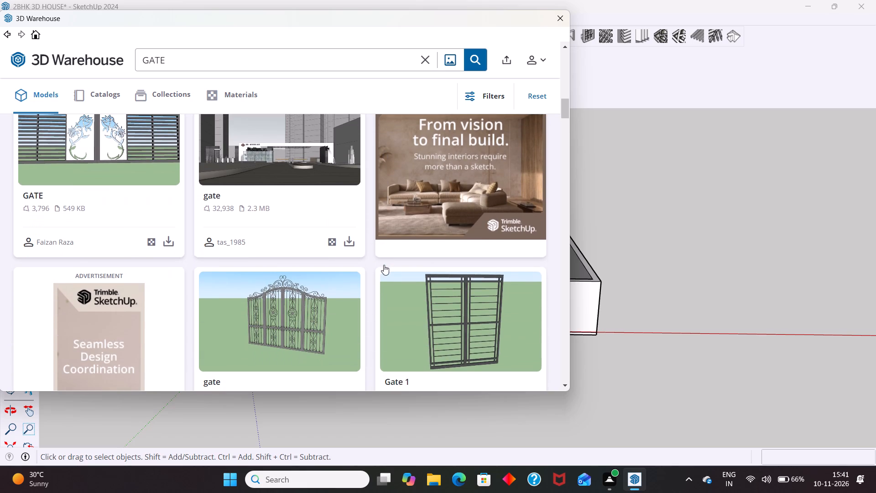
pyautogui.scroll(-1, 384, 265)
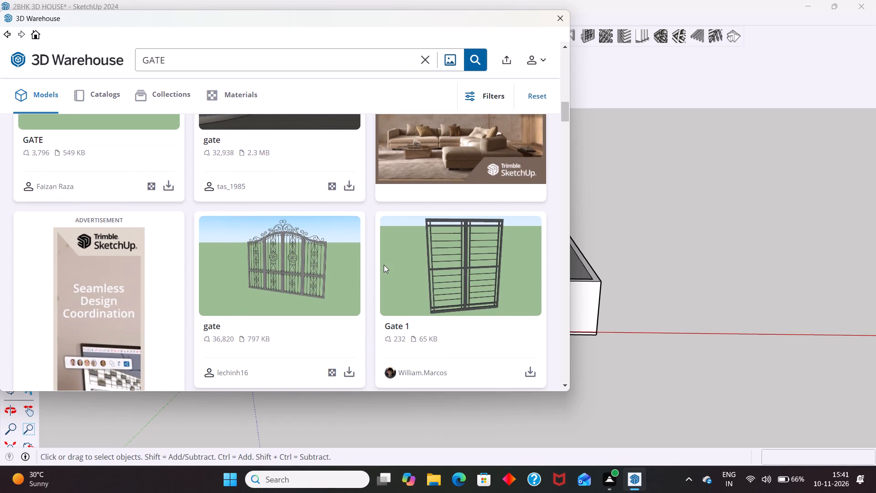
pyautogui.scroll(-1, 383, 265)
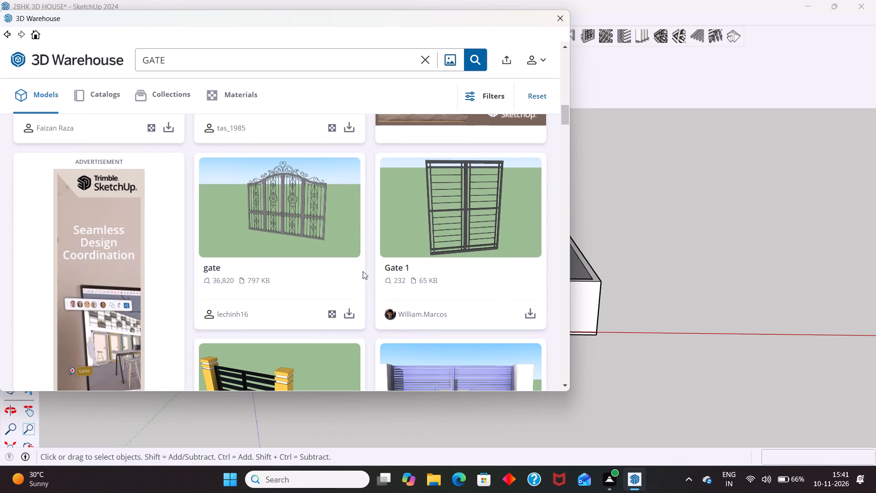
# Download the ornate four-panel wrought-iron "gate" directly into the house model and place it near the front compound wall.
pyautogui.click(300, 228)
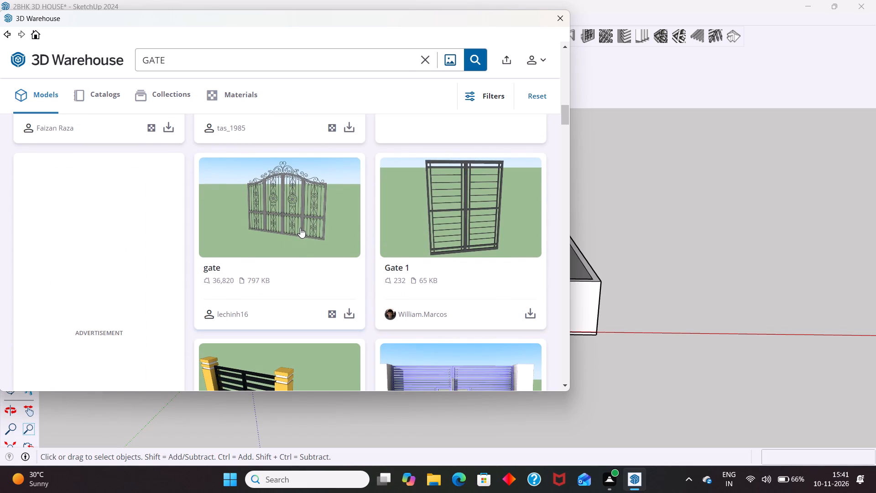
pyautogui.scroll(-4, 414, 278)
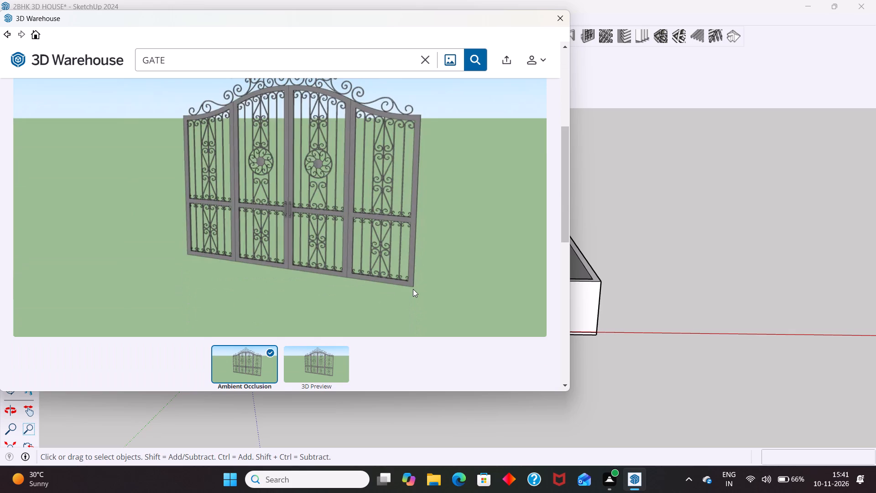
pyautogui.scroll(-5, 413, 291)
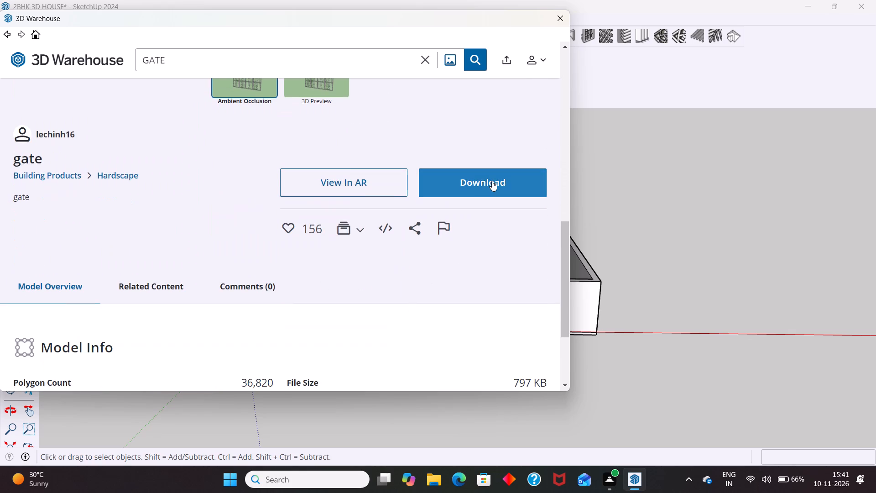
pyautogui.click(492, 180)
pyautogui.click(253, 220)
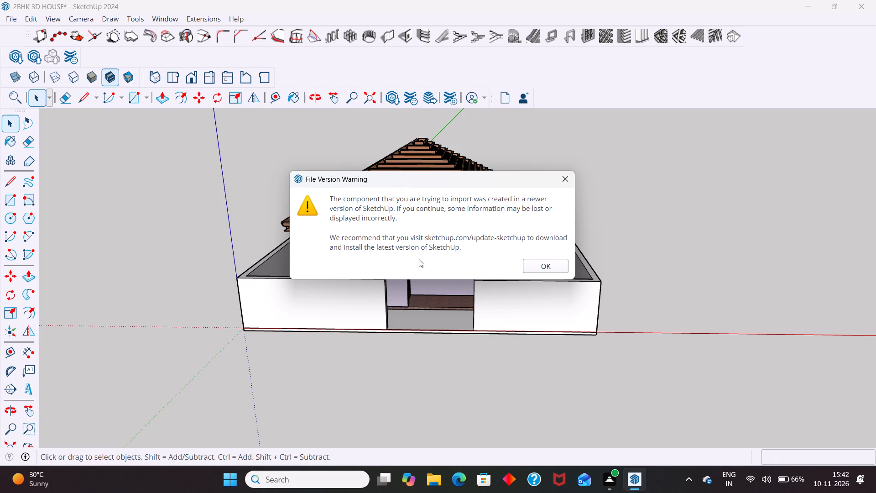
pyautogui.click(567, 176)
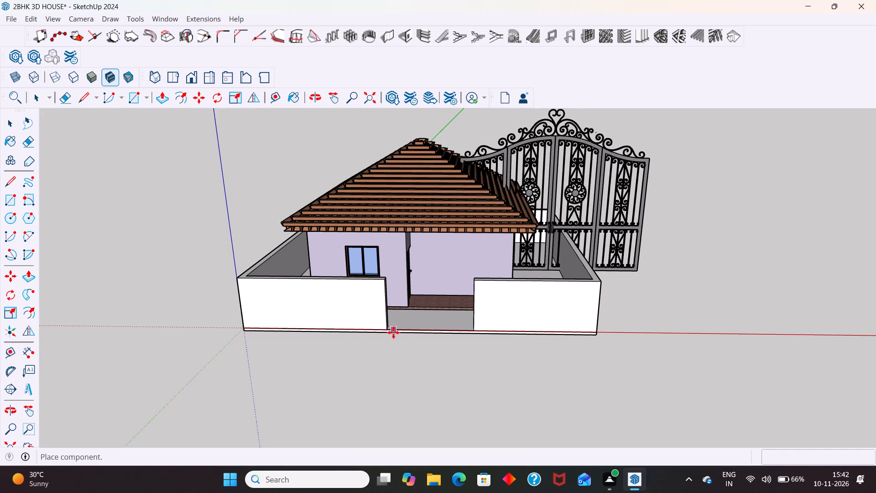
pyautogui.click(605, 310)
# Move the gate so its lower corner meets the bottom corner of the compound wall opening on the origin side.
pyautogui.moveTo(621, 264); pyautogui.dragTo(635, 280)
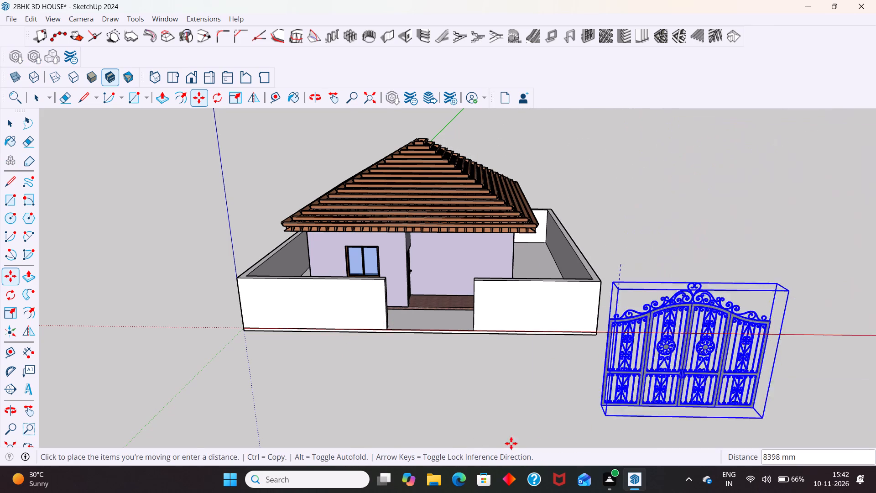
pyautogui.scroll(6, 377, 325)
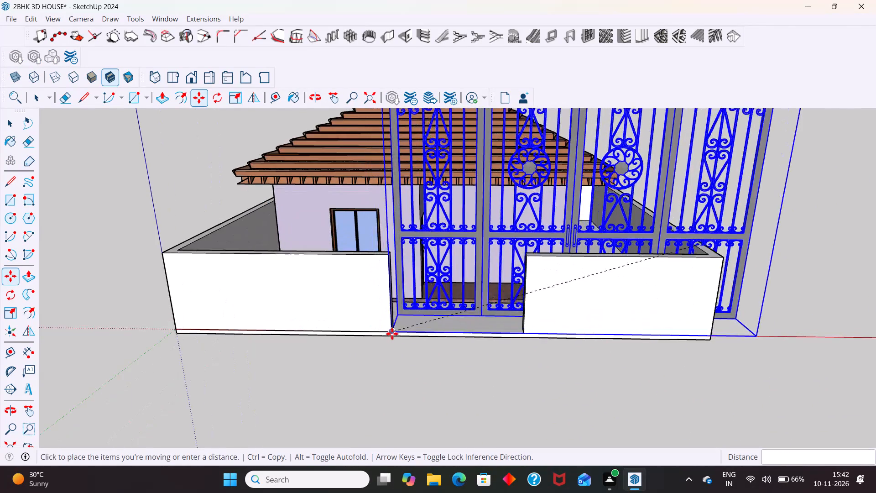
pyautogui.scroll(5, 392, 334)
pyautogui.click(374, 360)
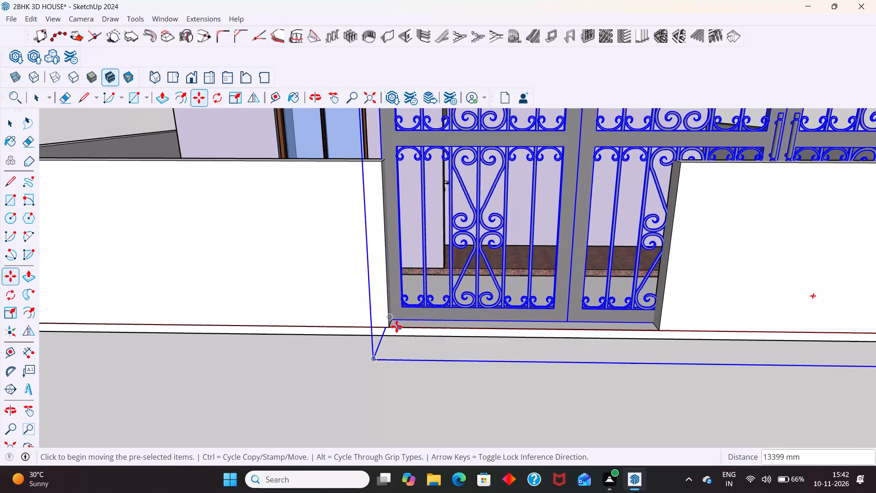
pyautogui.scroll(3, 396, 326)
pyautogui.click(395, 372)
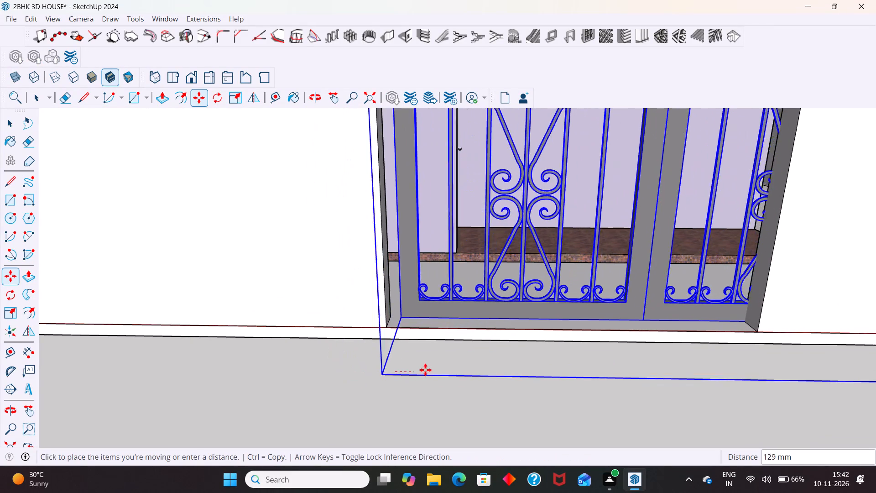
pyautogui.click(426, 370)
pyautogui.click(413, 317)
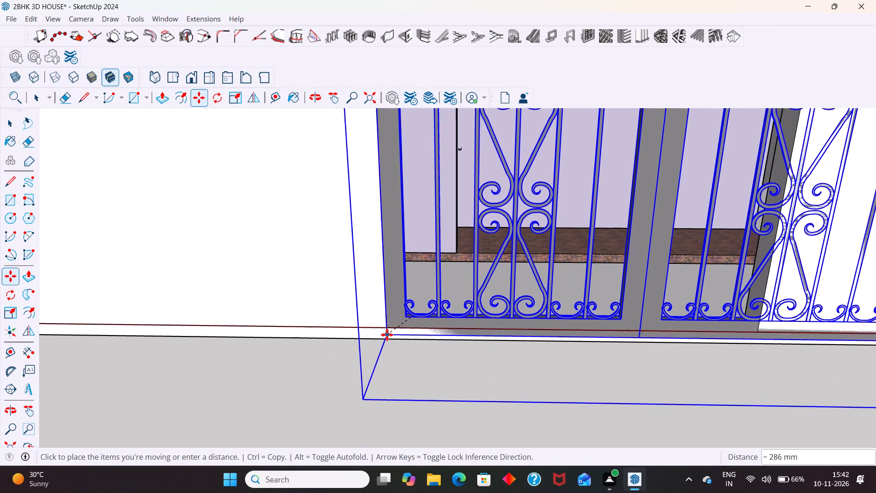
pyautogui.click(385, 328)
# Scale the gate's width along the red axis by about 0.38 to bring it down to the opening's size.
pyautogui.scroll(-18, 297, 329)
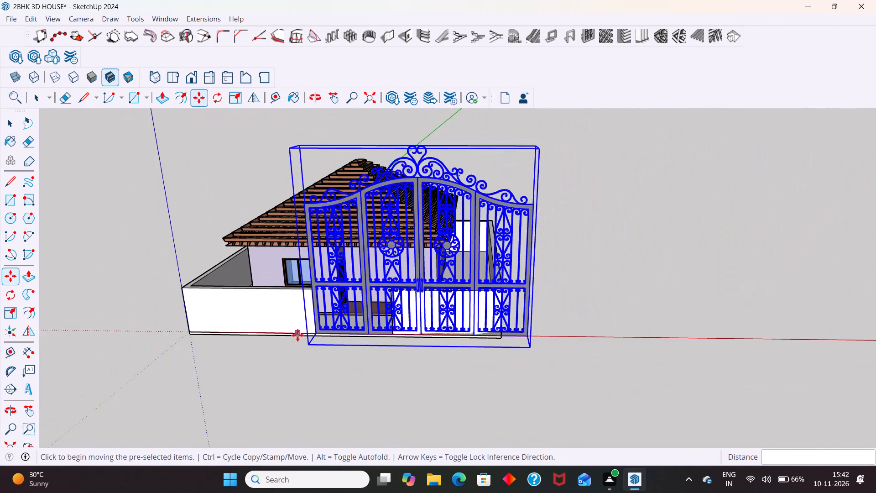
pyautogui.scroll(-2, 482, 203)
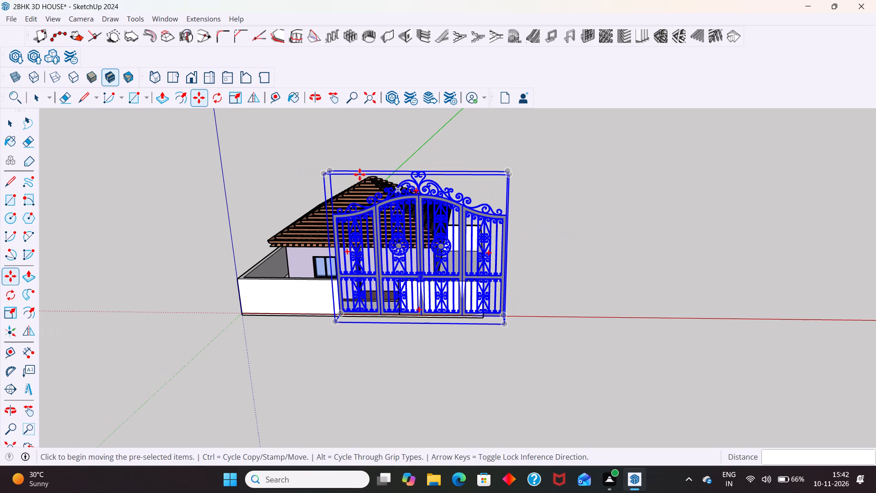
pyautogui.click(234, 95)
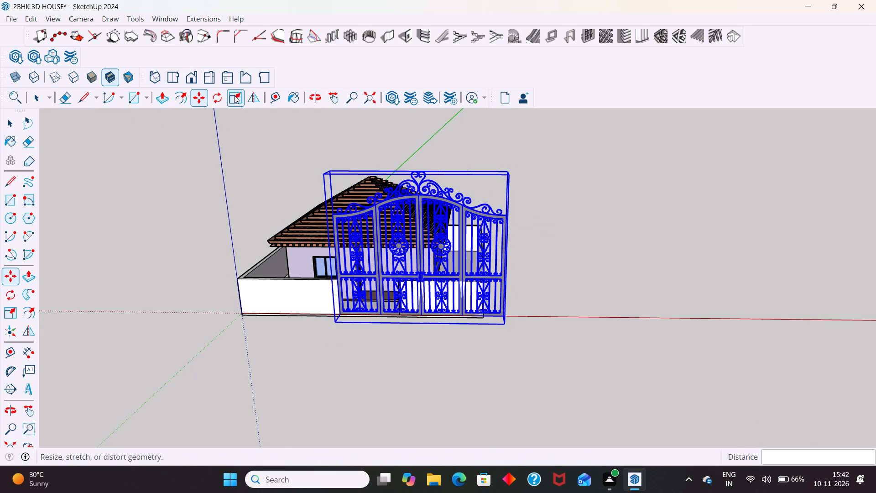
pyautogui.scroll(4, 511, 254)
pyautogui.moveTo(526, 287); pyautogui.dragTo(506, 308, button='middle')
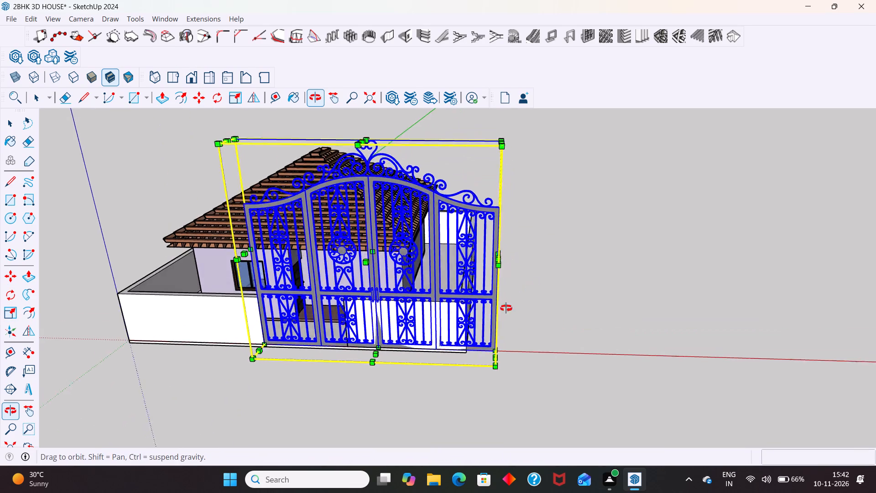
pyautogui.moveTo(506, 308); pyautogui.dragTo(349, 344, button='middle')
pyautogui.scroll(4, 352, 315)
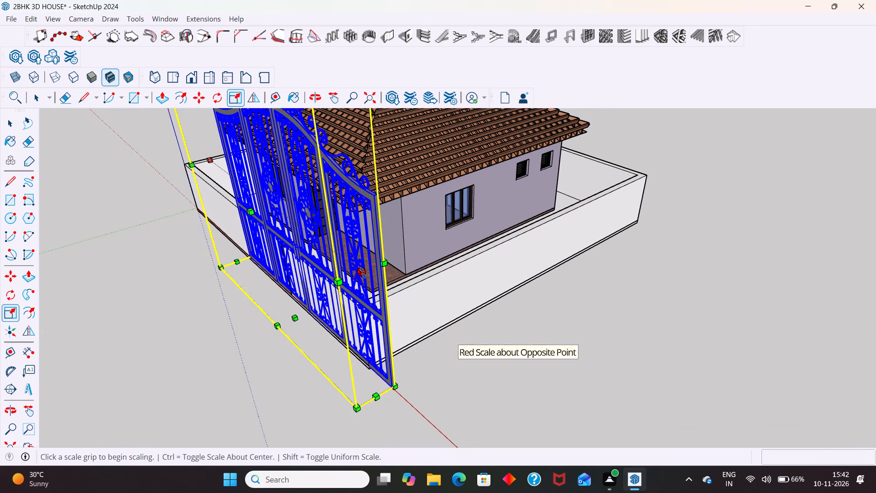
pyautogui.moveTo(363, 272); pyautogui.dragTo(230, 219)
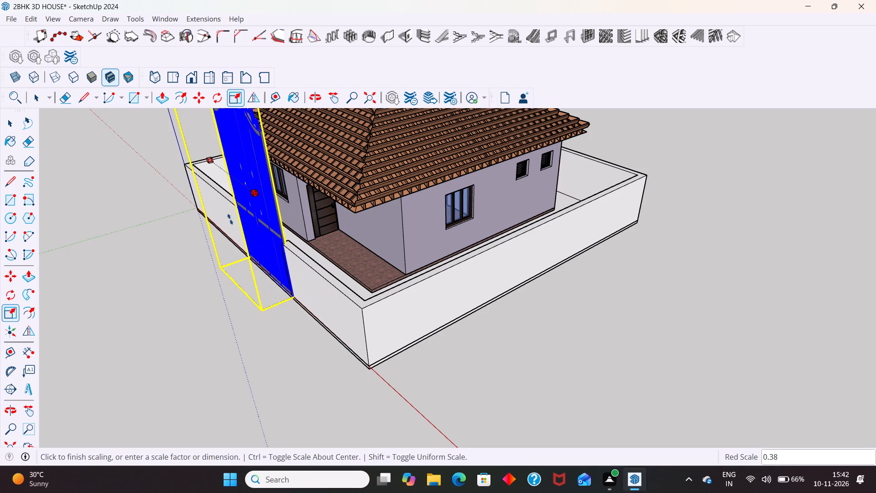
pyautogui.moveTo(230, 219); pyautogui.dragTo(229, 218)
# Fine-tune the gate's width with a red scale of about 0.96 so it ends at the far edge of the opening.
pyautogui.scroll(4, 244, 237)
pyautogui.moveTo(276, 260); pyautogui.dragTo(306, 271, button='middle')
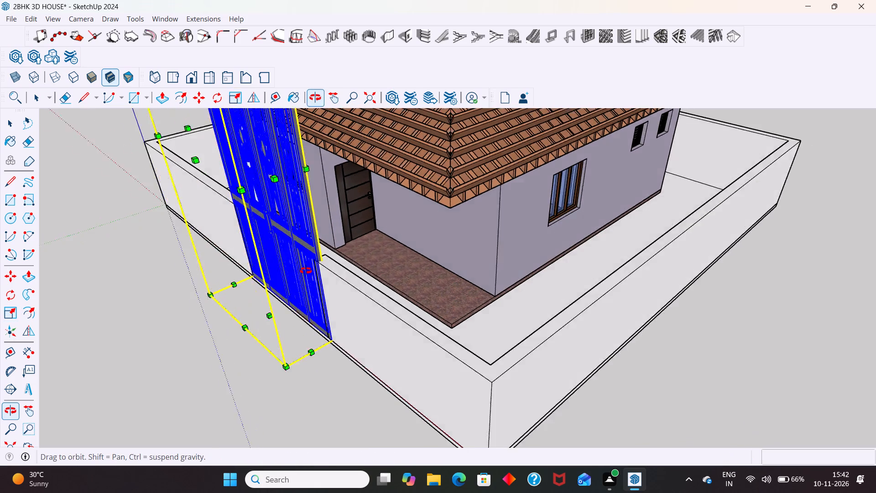
pyautogui.moveTo(306, 271); pyautogui.dragTo(386, 237, button='middle')
pyautogui.moveTo(408, 281); pyautogui.dragTo(355, 294, button='middle')
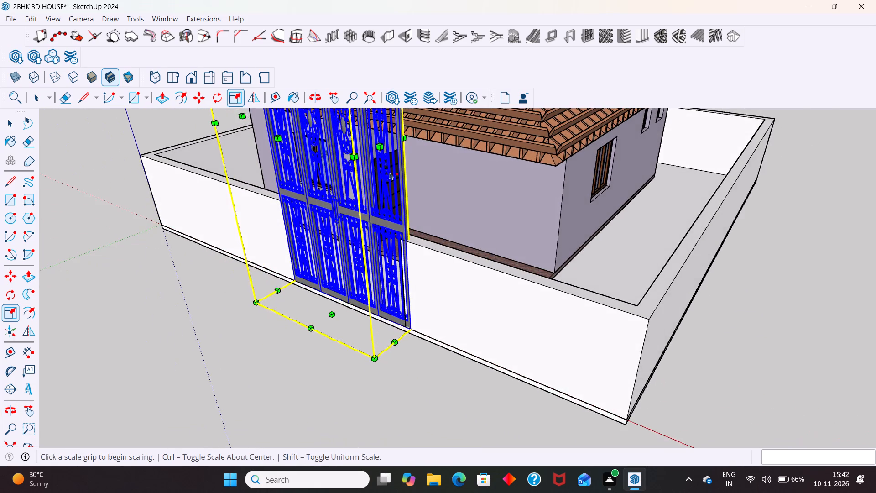
pyautogui.scroll(3, 390, 168)
pyautogui.moveTo(378, 136); pyautogui.dragTo(367, 136)
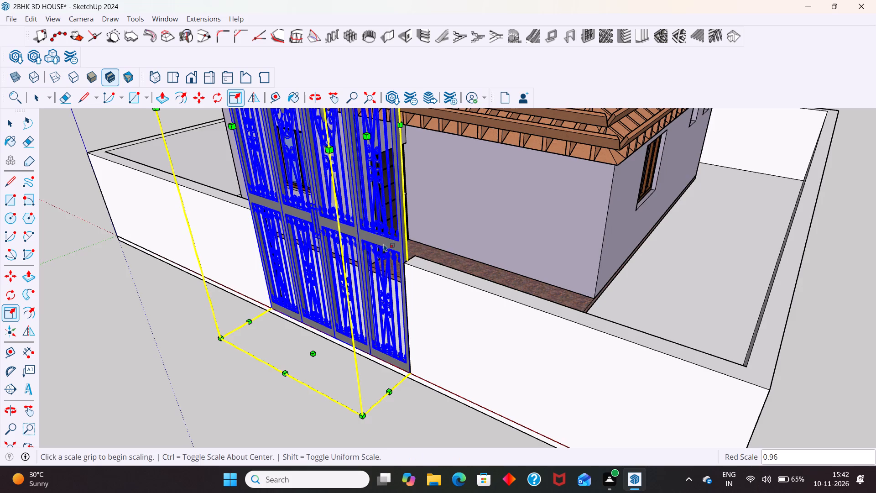
# Scale the gate's height down along the blue axis so only its arched top rises above the compound walls.
pyautogui.moveTo(386, 248); pyautogui.dragTo(410, 282, button='middle')
pyautogui.scroll(-9, 431, 293)
pyautogui.scroll(4, 348, 102)
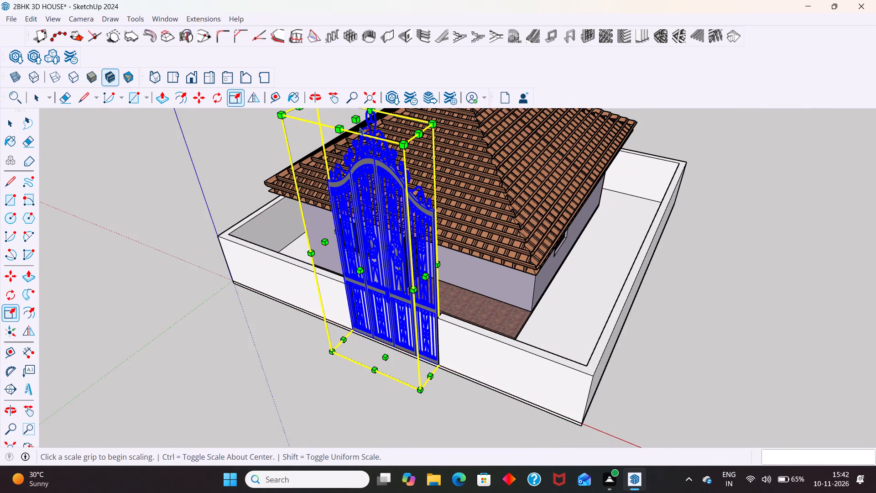
pyautogui.scroll(-3, 379, 229)
pyautogui.scroll(3, 357, 130)
pyautogui.moveTo(363, 156); pyautogui.dragTo(374, 181)
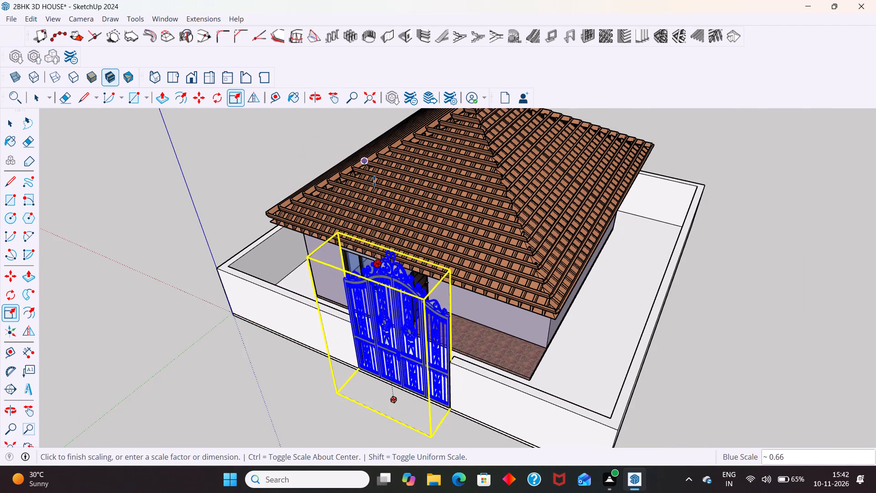
pyautogui.moveTo(374, 181); pyautogui.dragTo(385, 310)
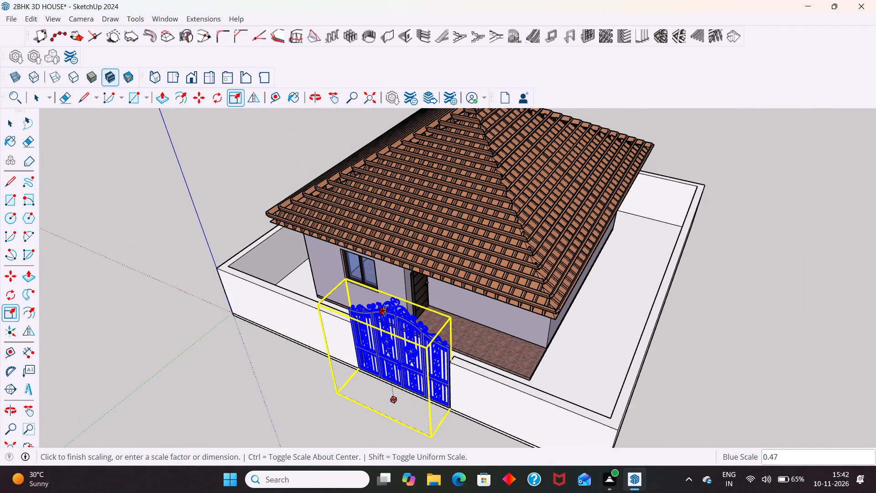
pyautogui.moveTo(385, 310); pyautogui.dragTo(394, 326)
pyautogui.scroll(-5, 502, 261)
pyautogui.moveTo(396, 301); pyautogui.dragTo(501, 285, button='middle')
pyautogui.click(652, 234)
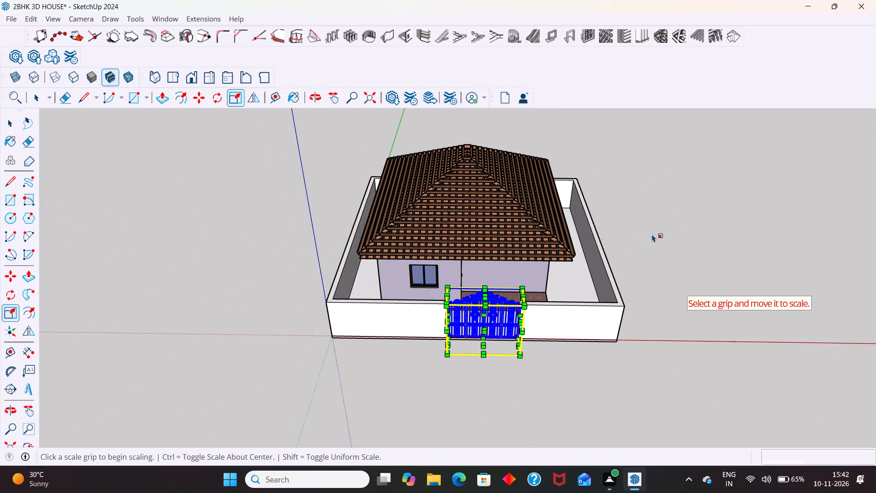
# Examine the resized gate's fit in the front compound wall opening from several angles.
pyautogui.press('space')
pyautogui.click(495, 383)
pyautogui.scroll(5, 513, 335)
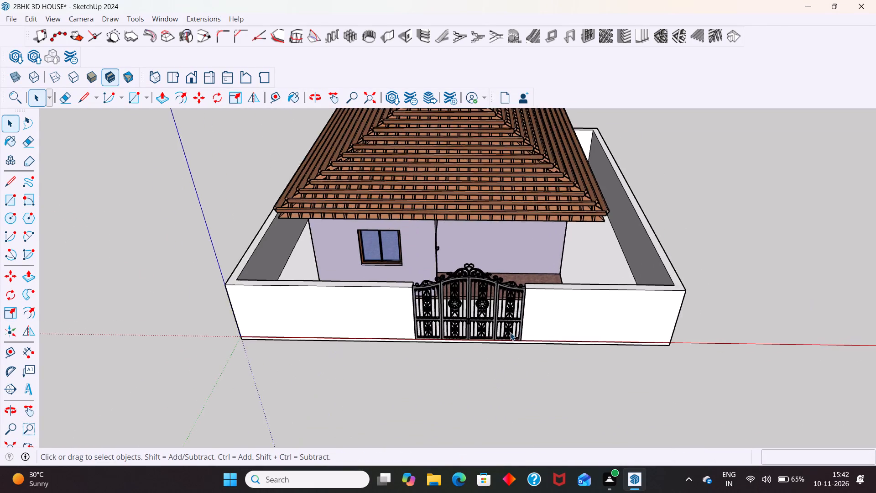
pyautogui.scroll(2, 510, 332)
pyautogui.moveTo(478, 322); pyautogui.dragTo(452, 246, button='middle')
pyautogui.scroll(4, 490, 228)
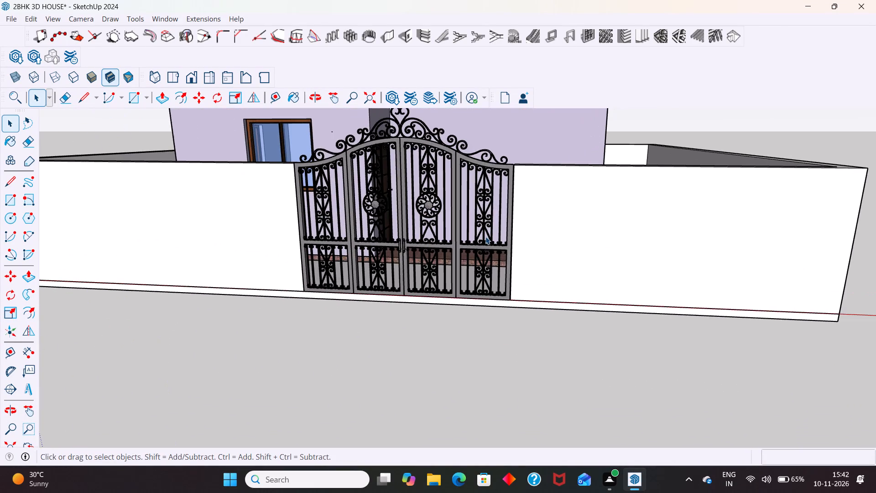
pyautogui.moveTo(490, 283); pyautogui.dragTo(415, 337, button='middle')
pyautogui.scroll(-6, 365, 339)
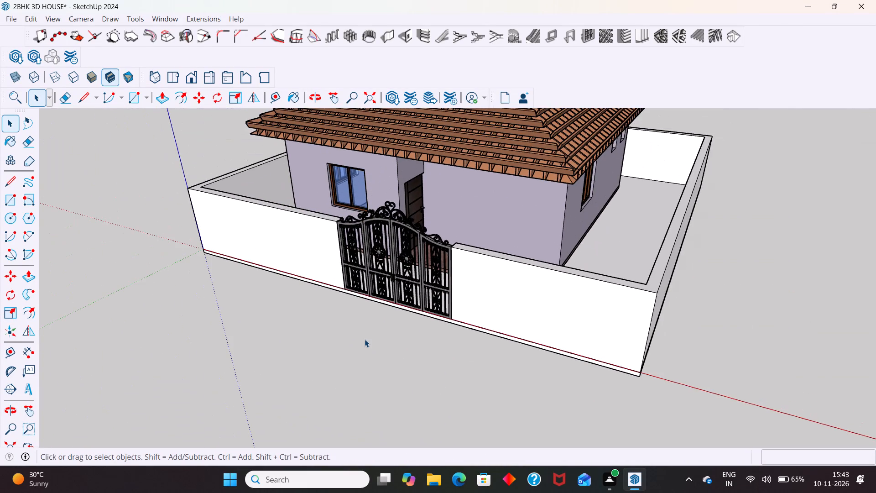
pyautogui.moveTo(499, 330); pyautogui.dragTo(415, 319, button='middle')
pyautogui.scroll(-6, 387, 314)
pyautogui.moveTo(429, 331); pyautogui.dragTo(454, 329, button='middle')
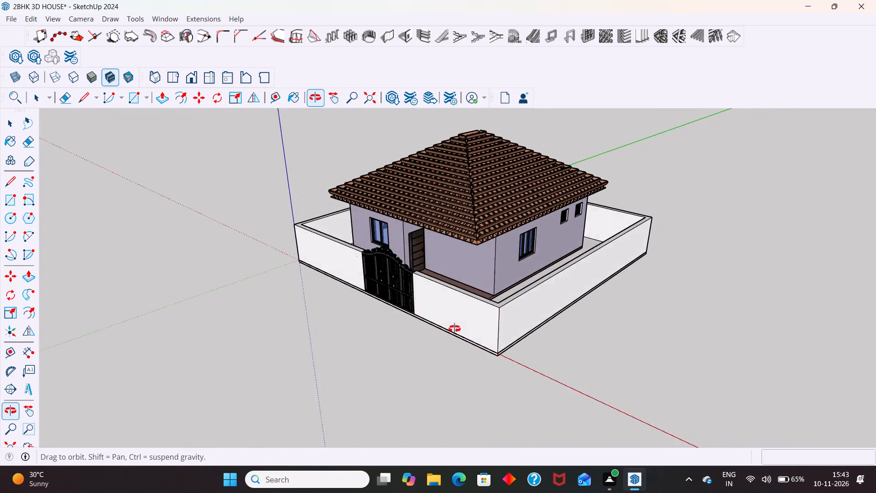
pyautogui.moveTo(454, 329); pyautogui.dragTo(464, 306, button='middle')
pyautogui.scroll(4, 506, 264)
pyautogui.scroll(3, 401, 296)
pyautogui.moveTo(391, 311); pyautogui.dragTo(463, 307, button='middle')
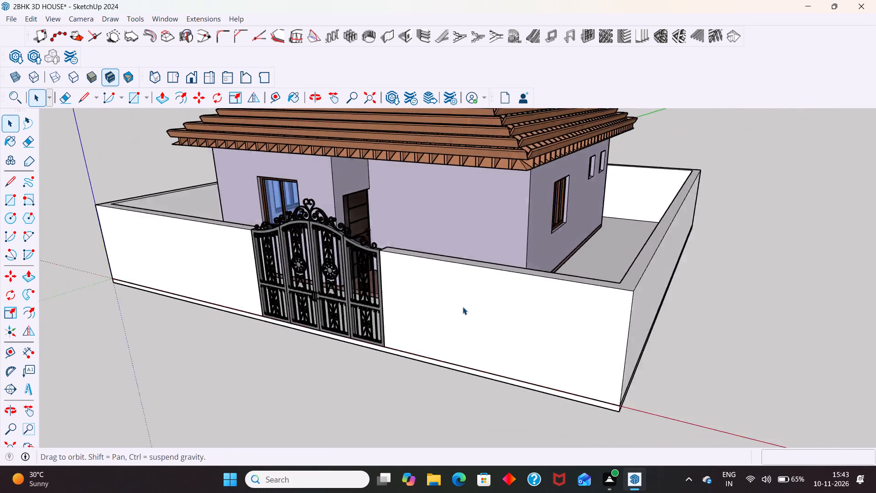
pyautogui.moveTo(463, 307); pyautogui.dragTo(460, 308, button='middle')
pyautogui.scroll(3, 324, 259)
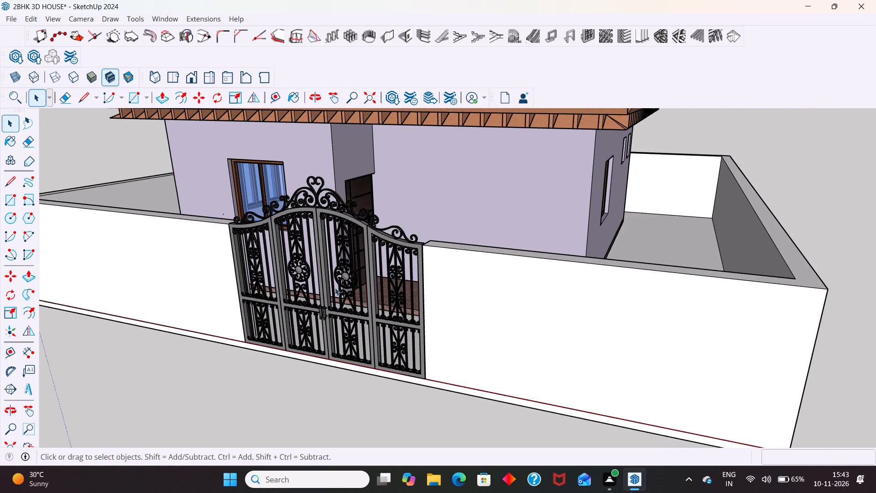
pyautogui.moveTo(324, 295); pyautogui.dragTo(375, 304, button='middle')
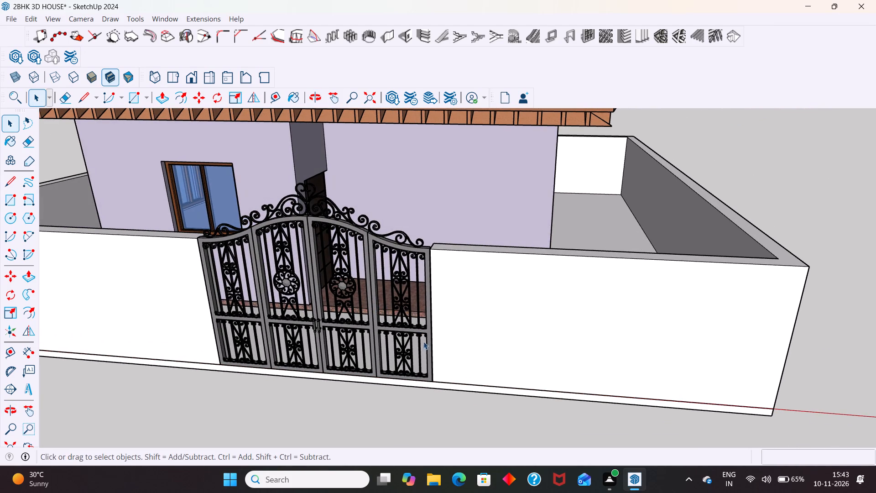
# Move the gate 117 mm inward along the green axis so it sits within the compound wall's thickness.
pyautogui.scroll(3, 421, 346)
pyautogui.click(205, 361)
pyautogui.scroll(7, 203, 362)
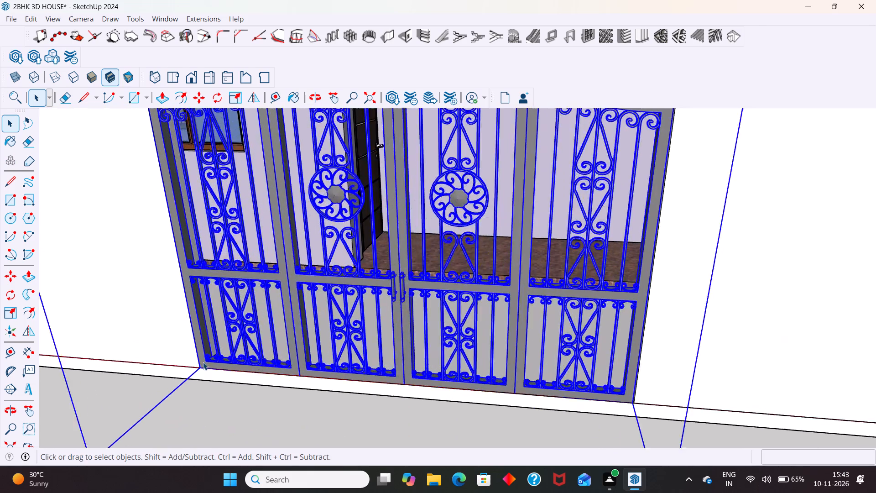
pyautogui.scroll(14, 203, 362)
pyautogui.press('m')
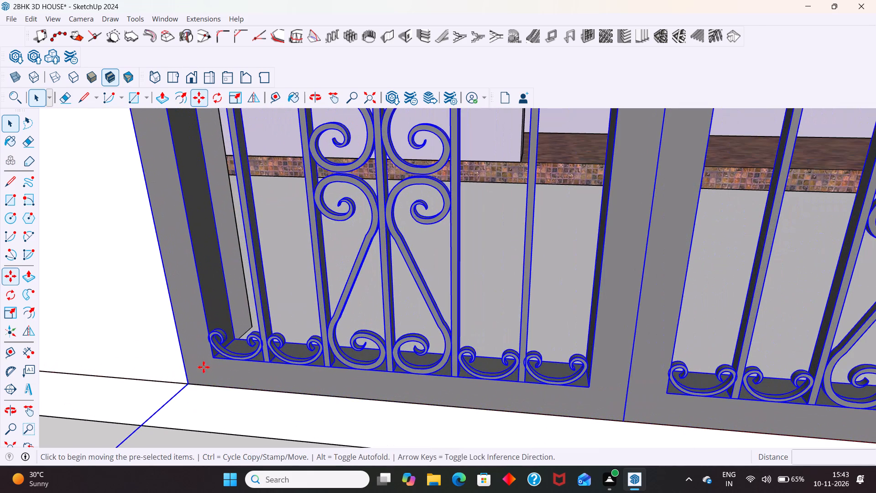
pyautogui.scroll(6, 187, 373)
pyautogui.click(187, 392)
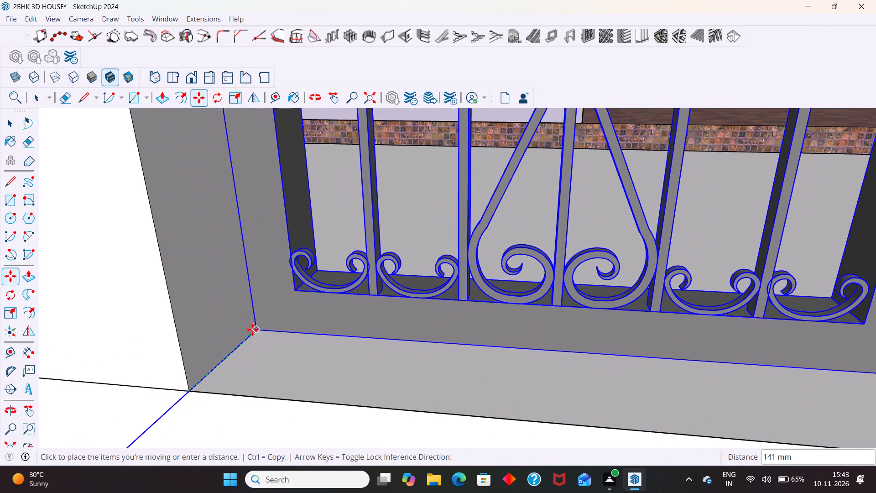
pyautogui.click(248, 339)
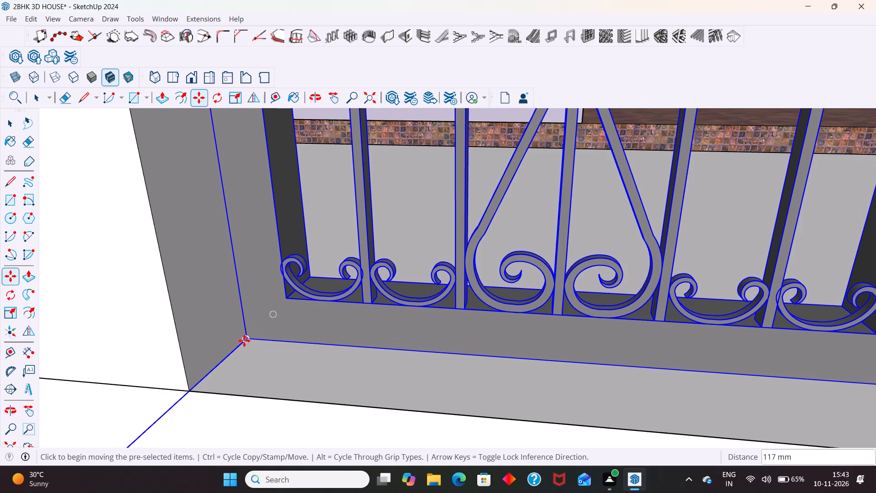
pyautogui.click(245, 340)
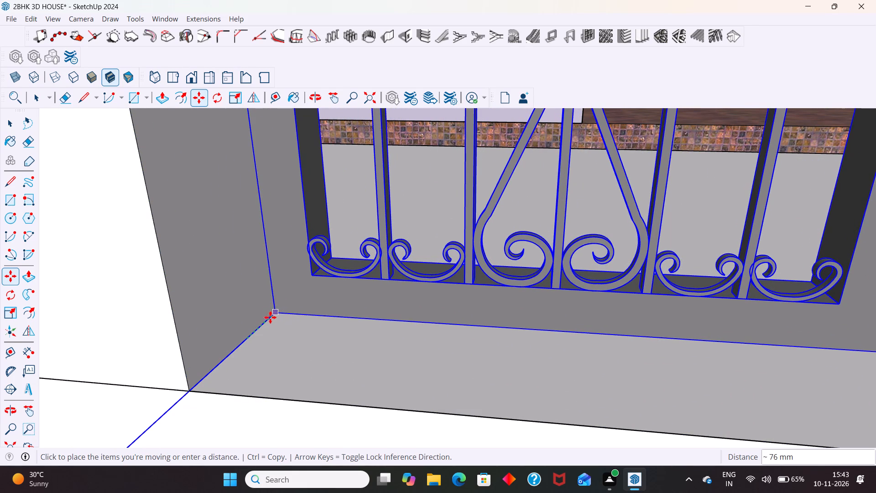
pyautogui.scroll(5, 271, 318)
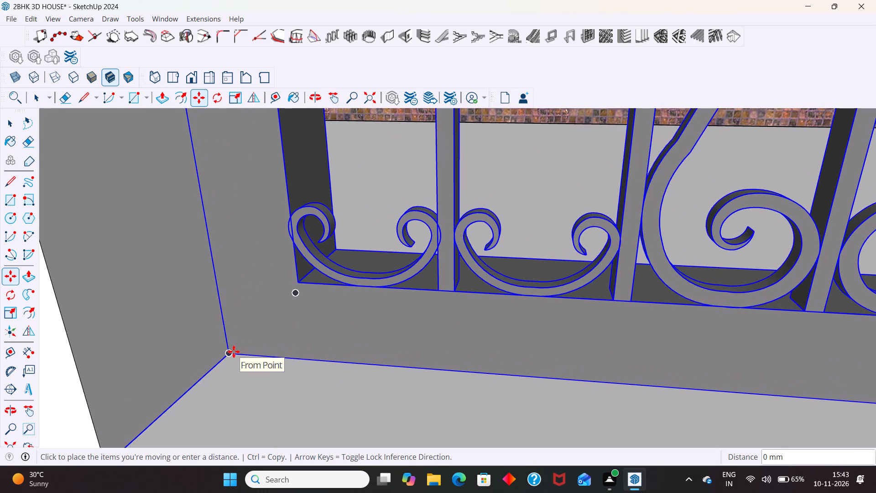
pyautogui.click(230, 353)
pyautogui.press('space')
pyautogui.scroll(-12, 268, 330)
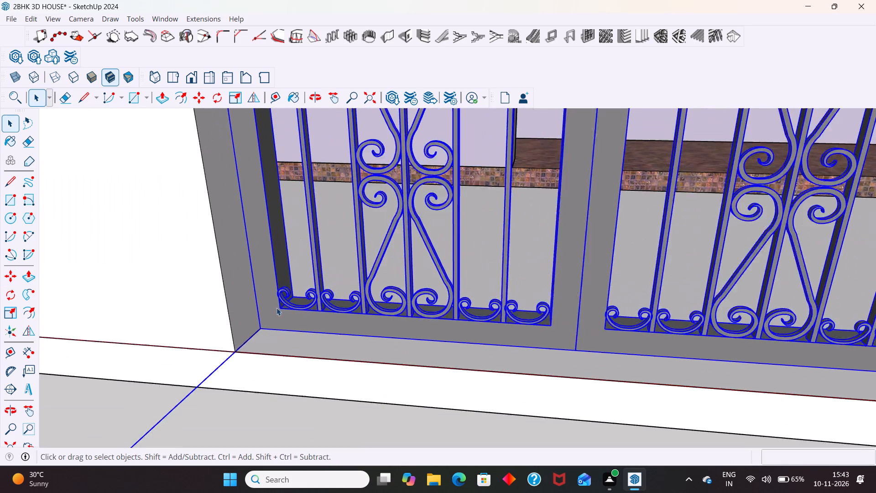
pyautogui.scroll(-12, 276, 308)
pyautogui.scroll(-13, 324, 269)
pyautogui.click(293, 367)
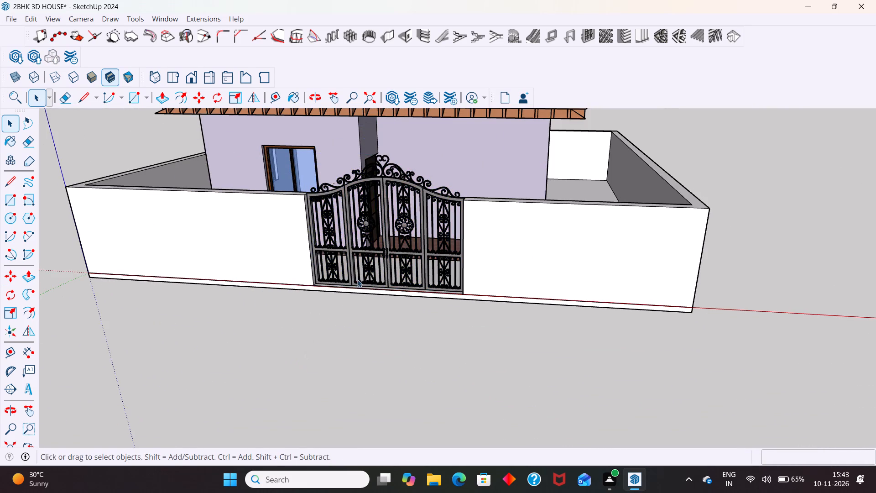
# Paint the compound wall with the pale 0273 AP 7154 SPRING BOUQUET colour from the Asian Paints Chromatics collection.
pyautogui.moveTo(358, 279); pyautogui.dragTo(257, 257, button='middle')
pyautogui.scroll(-5, 454, 197)
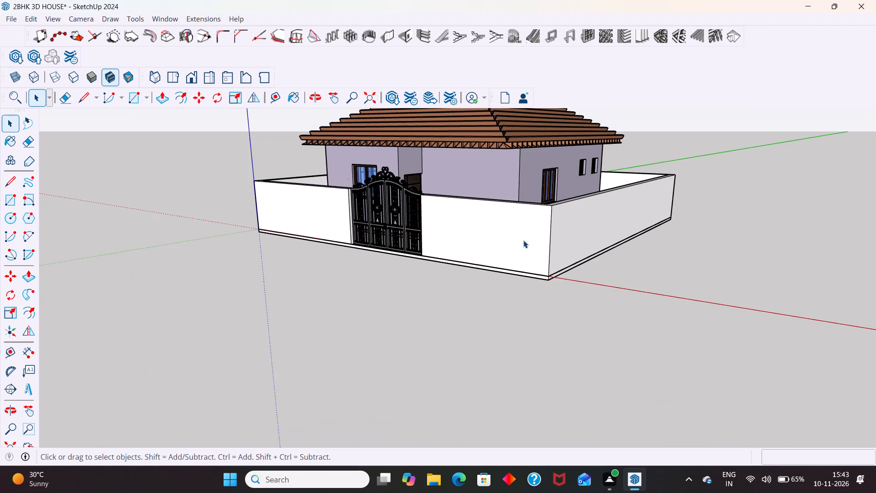
pyautogui.click(523, 239)
pyautogui.moveTo(615, 241); pyautogui.dragTo(512, 266, button='middle')
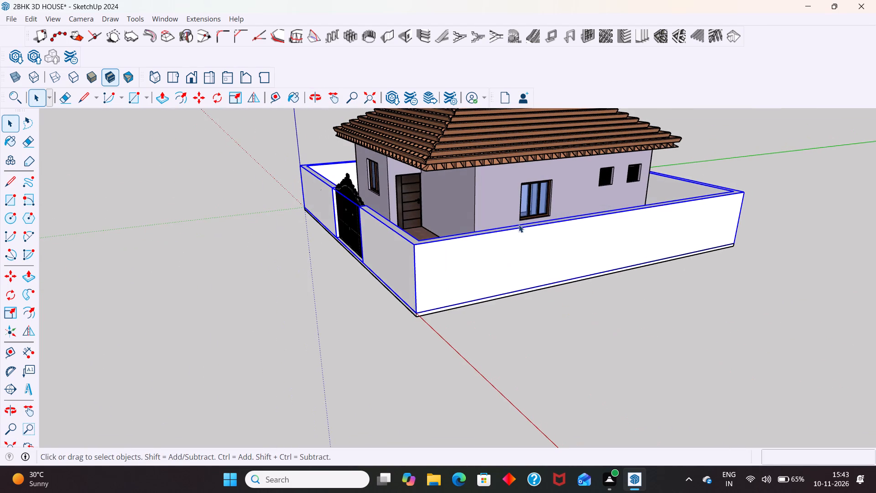
pyautogui.press('b')
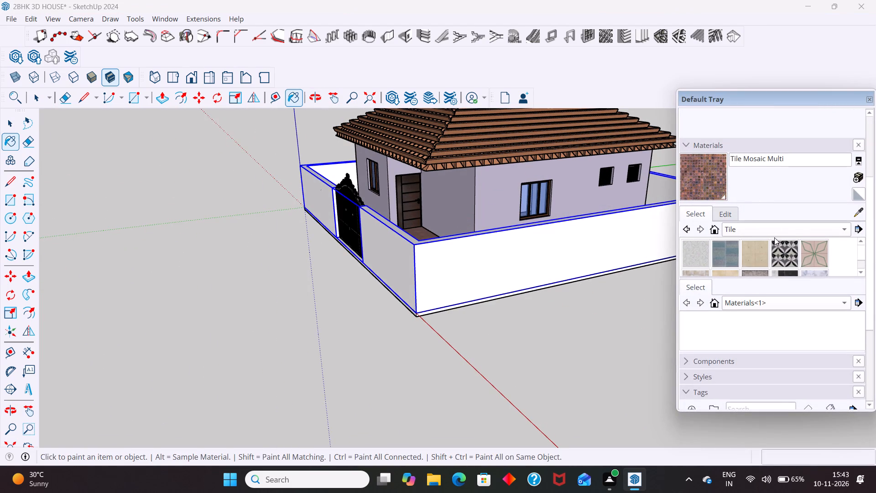
pyautogui.click(777, 230)
pyautogui.click(780, 267)
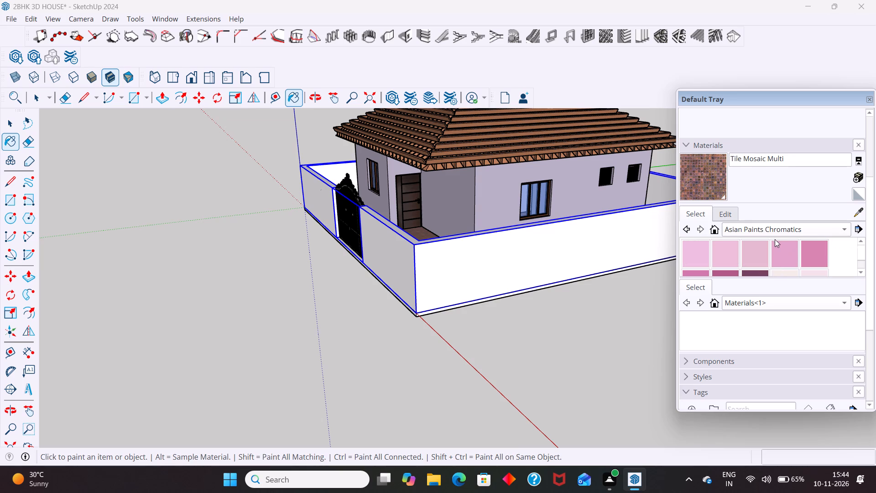
pyautogui.scroll(-10, 779, 251)
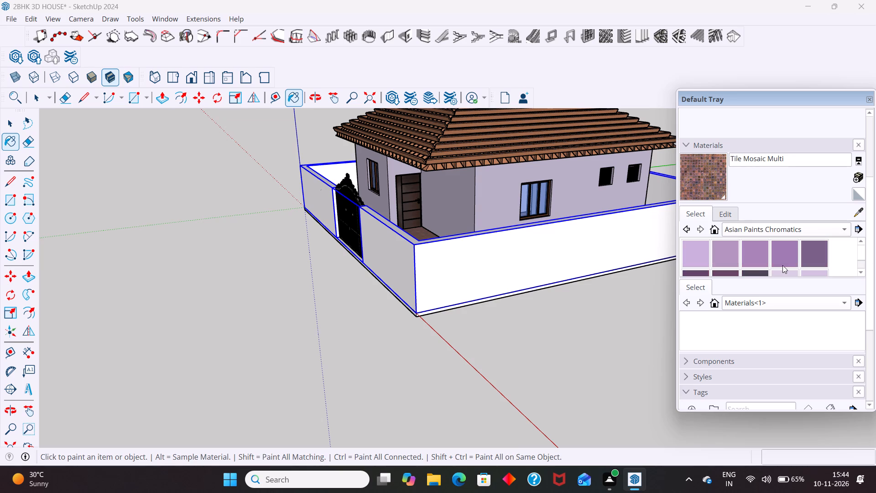
pyautogui.scroll(-5, 782, 265)
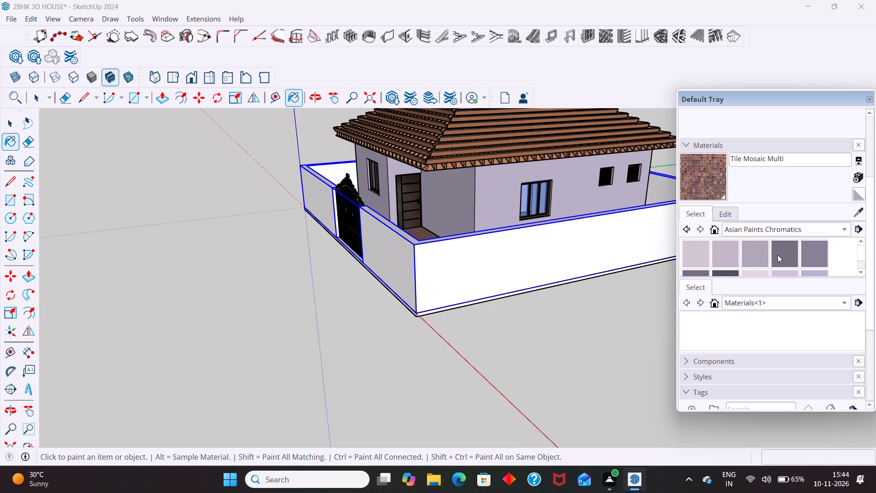
pyautogui.scroll(-1, 777, 255)
pyautogui.click(758, 252)
pyautogui.click(568, 250)
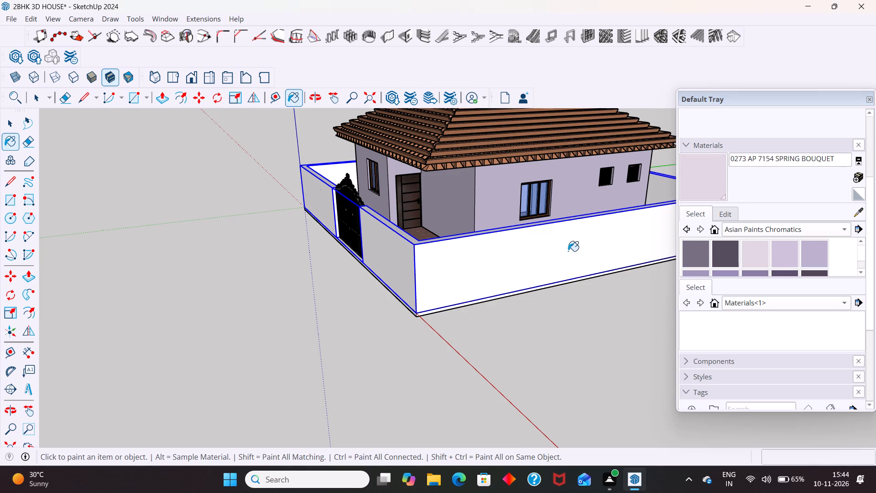
pyautogui.scroll(-2, 474, 314)
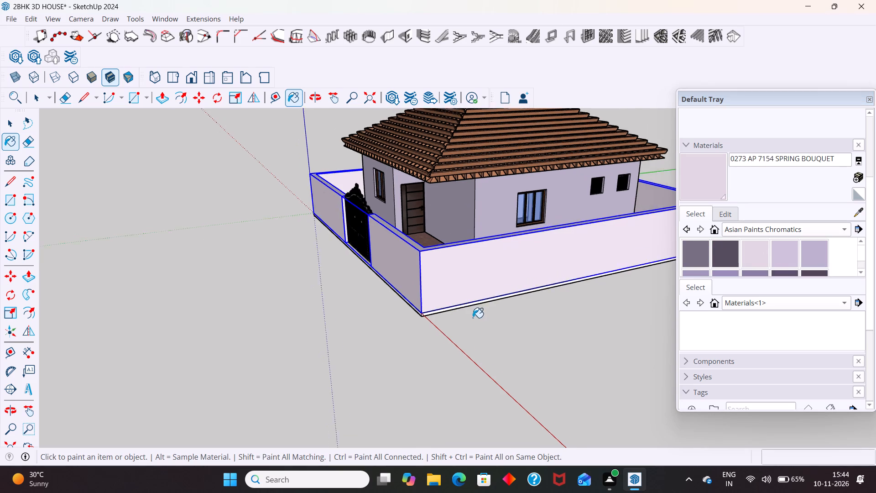
pyautogui.scroll(-1, 473, 318)
pyautogui.press('space')
pyautogui.click(352, 343)
# Examine the painted compound wall and the white base strip around its front corner.
pyautogui.moveTo(421, 331); pyautogui.dragTo(470, 305, button='middle')
pyautogui.scroll(3, 489, 274)
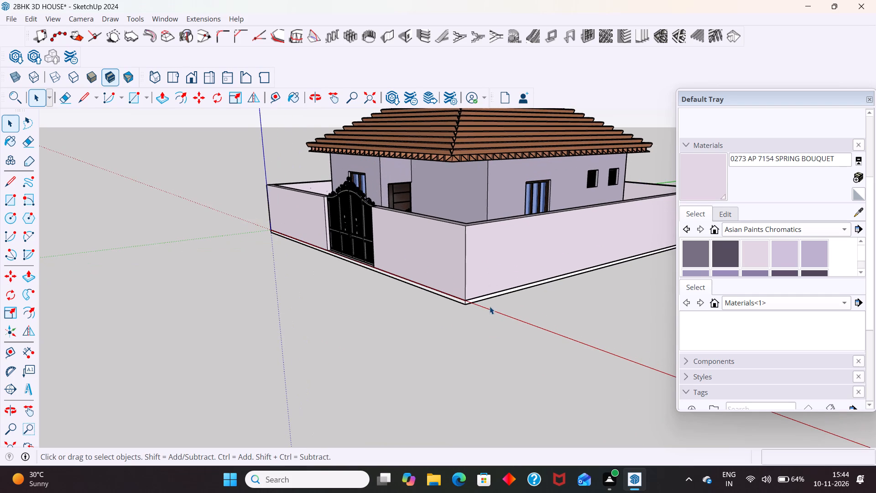
pyautogui.moveTo(489, 306); pyautogui.dragTo(434, 291, button='middle')
pyautogui.scroll(4, 428, 286)
pyautogui.click(428, 286)
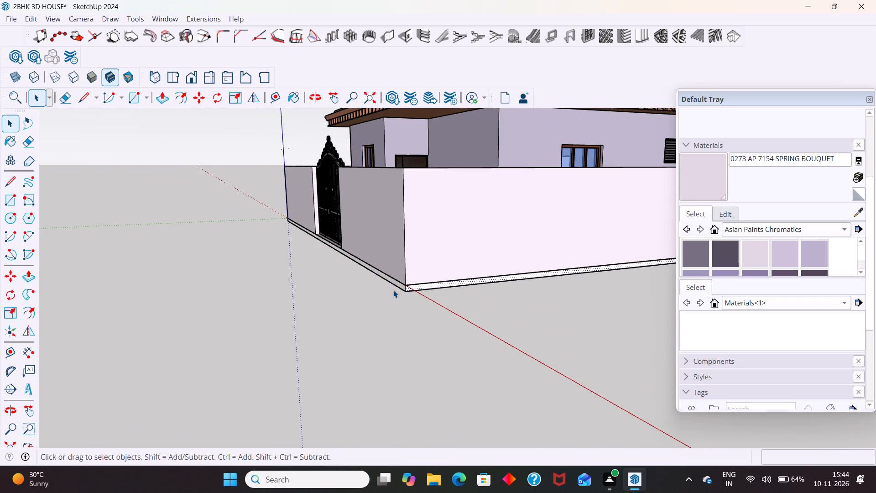
pyautogui.moveTo(398, 287); pyautogui.dragTo(481, 273, button='middle')
pyautogui.scroll(2, 481, 271)
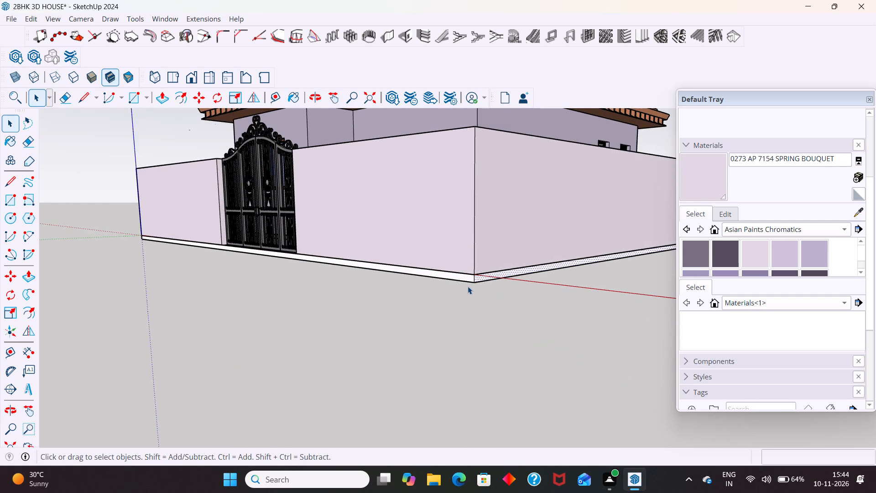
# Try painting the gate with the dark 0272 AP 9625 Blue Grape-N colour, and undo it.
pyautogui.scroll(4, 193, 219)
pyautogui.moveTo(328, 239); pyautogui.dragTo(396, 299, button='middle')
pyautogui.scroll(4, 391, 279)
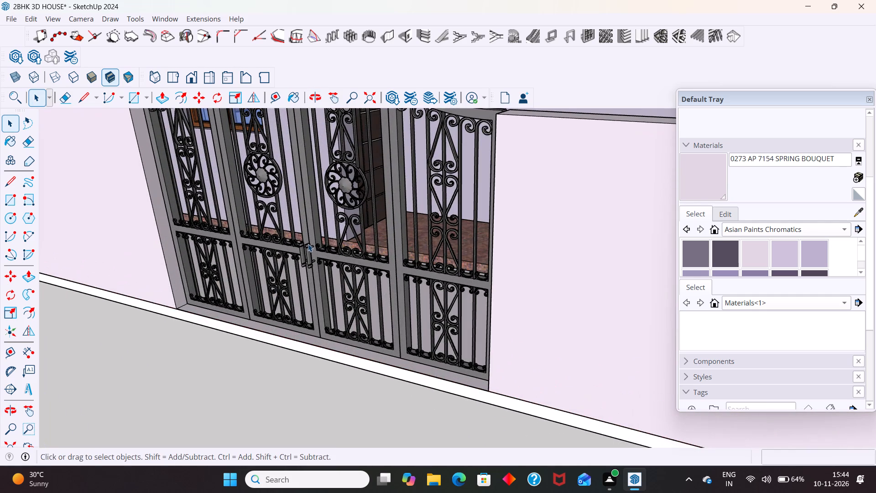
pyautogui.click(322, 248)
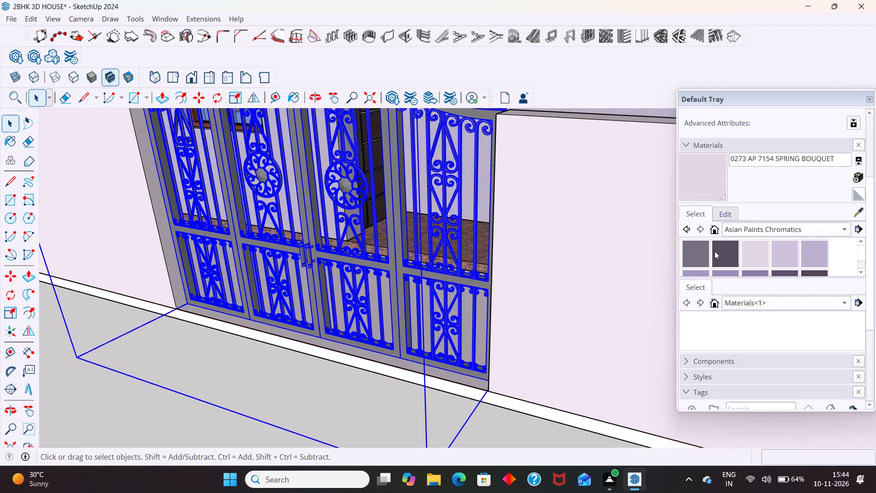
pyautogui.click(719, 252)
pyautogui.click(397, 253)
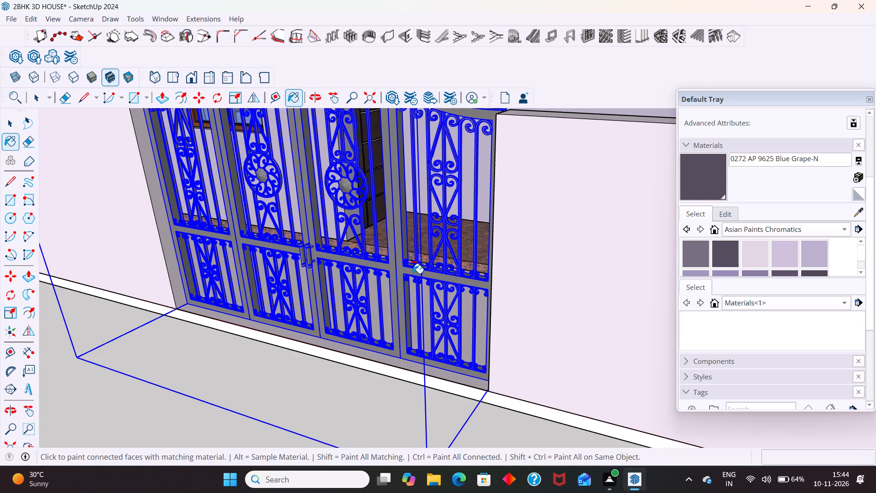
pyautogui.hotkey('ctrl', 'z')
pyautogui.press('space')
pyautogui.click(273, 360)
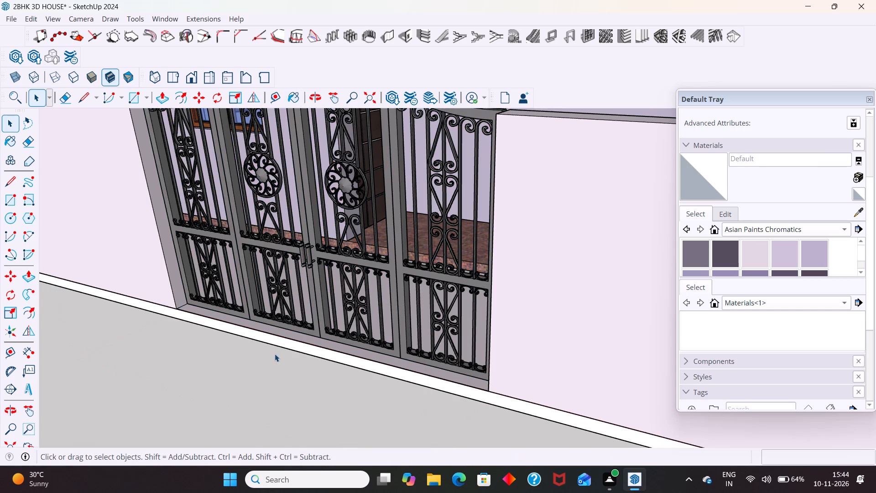
# Review the painted compound wall, gate and house from the front and side.
pyautogui.scroll(-6, 284, 317)
pyautogui.scroll(-4, 295, 247)
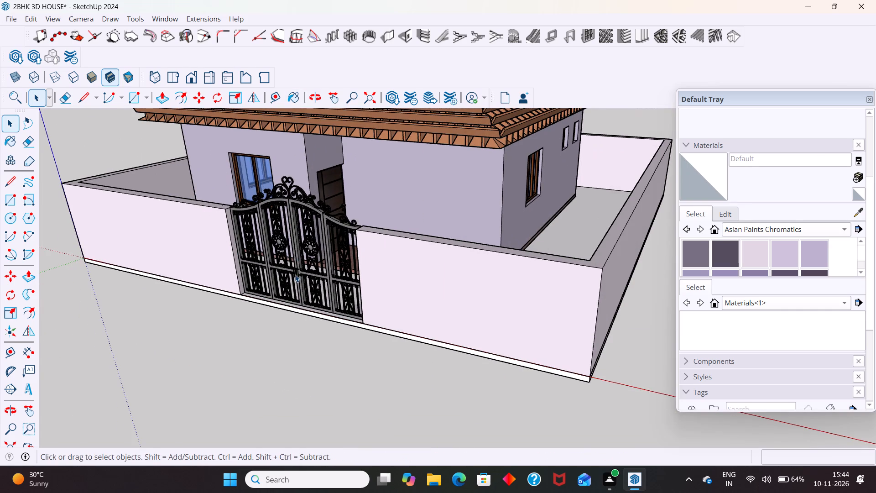
pyautogui.moveTo(295, 274); pyautogui.dragTo(316, 222, button='middle')
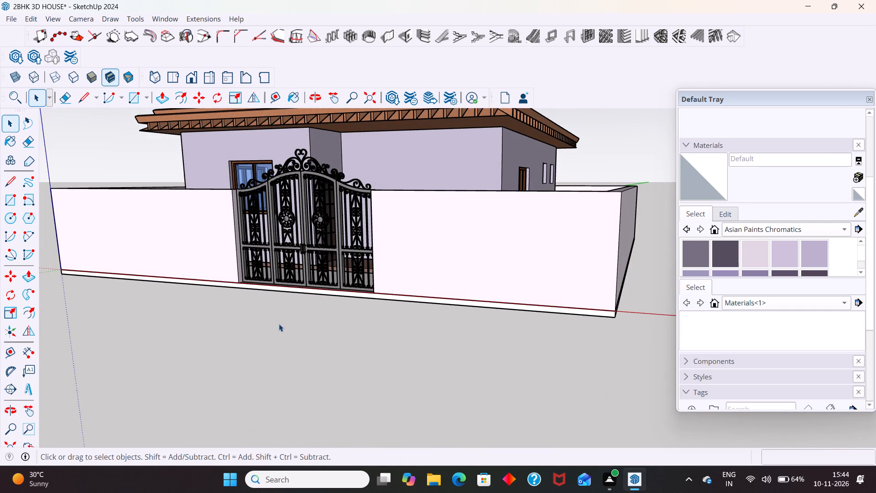
pyautogui.scroll(-6, 276, 320)
pyautogui.moveTo(323, 324); pyautogui.dragTo(266, 320, button='middle')
pyautogui.scroll(3, 287, 260)
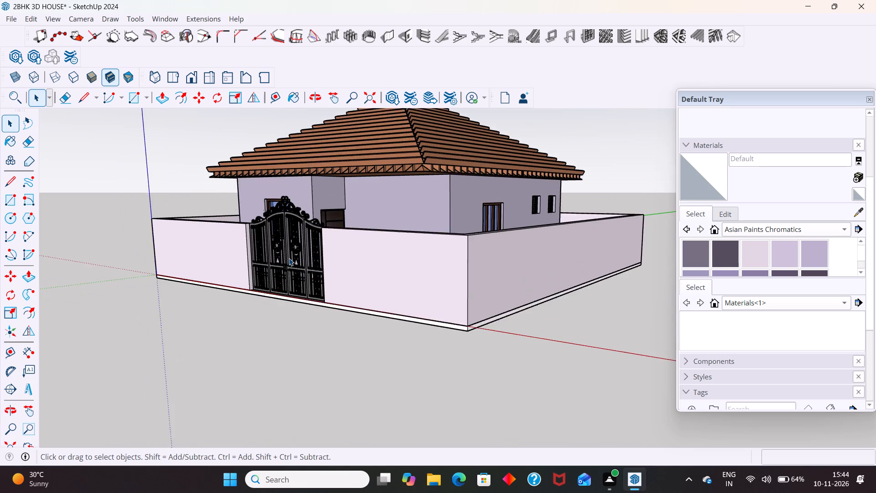
pyautogui.moveTo(307, 275); pyautogui.dragTo(230, 299, button='middle')
pyautogui.scroll(-4, 246, 274)
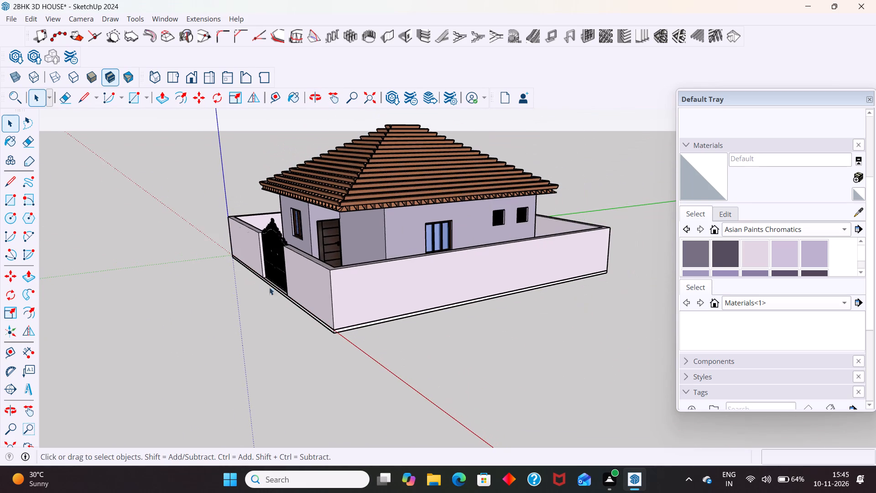
pyautogui.moveTo(314, 303); pyautogui.dragTo(339, 314, button='middle')
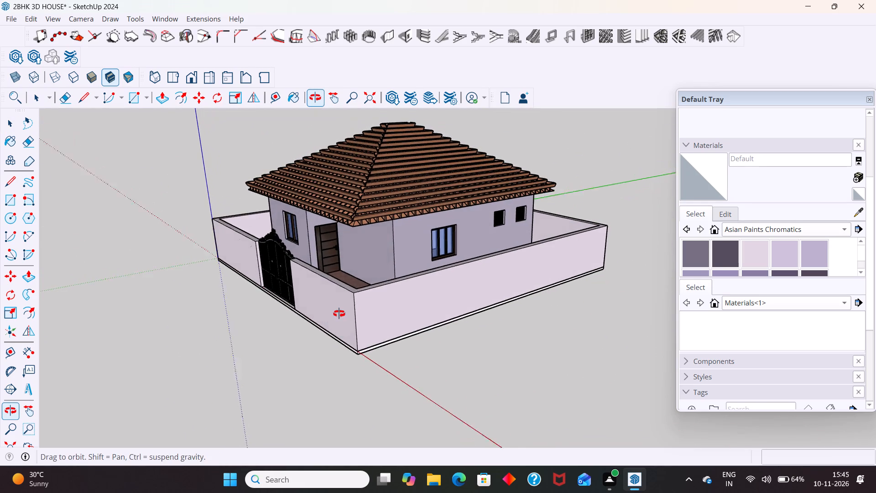
# Examine the painted compound wall, its white base strip and the house from the front corner.
pyautogui.moveTo(339, 314); pyautogui.dragTo(341, 312, button='middle')
pyautogui.scroll(-5, 432, 268)
pyautogui.moveTo(422, 293); pyautogui.dragTo(410, 267, button='middle')
pyautogui.scroll(4, 410, 266)
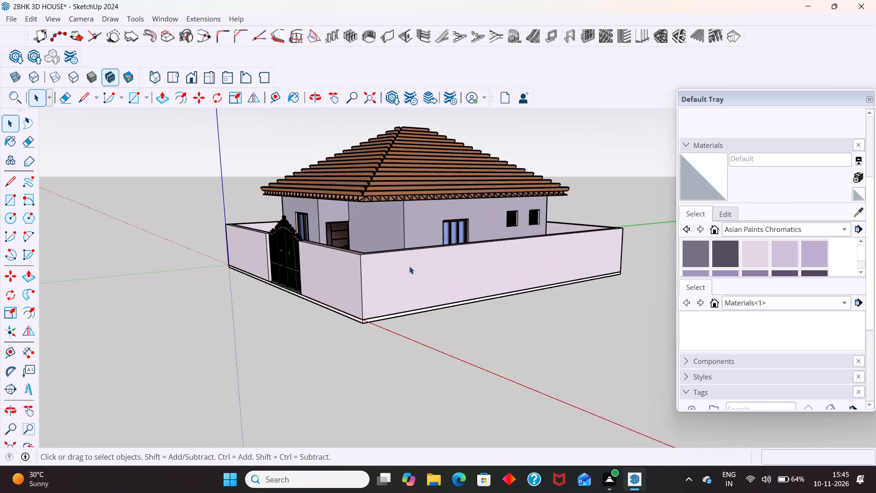
pyautogui.scroll(2, 409, 266)
pyautogui.scroll(-2, 404, 303)
pyautogui.scroll(2, 530, 157)
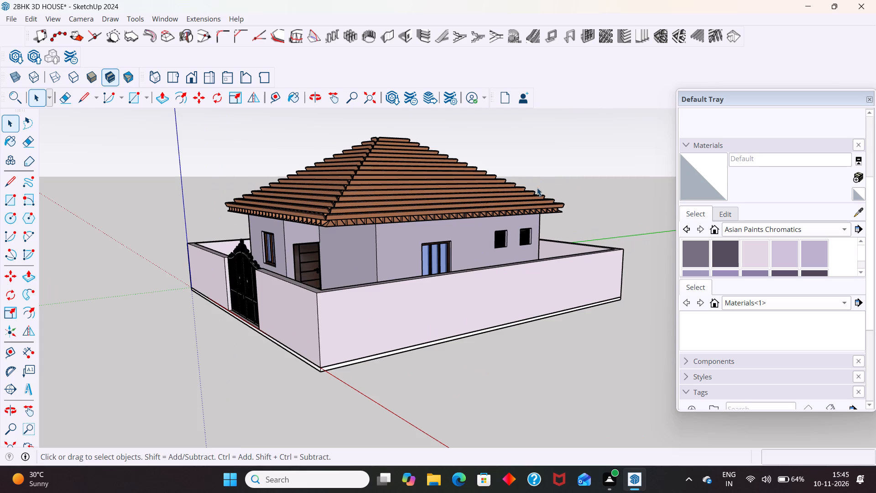
pyautogui.scroll(-1, 540, 202)
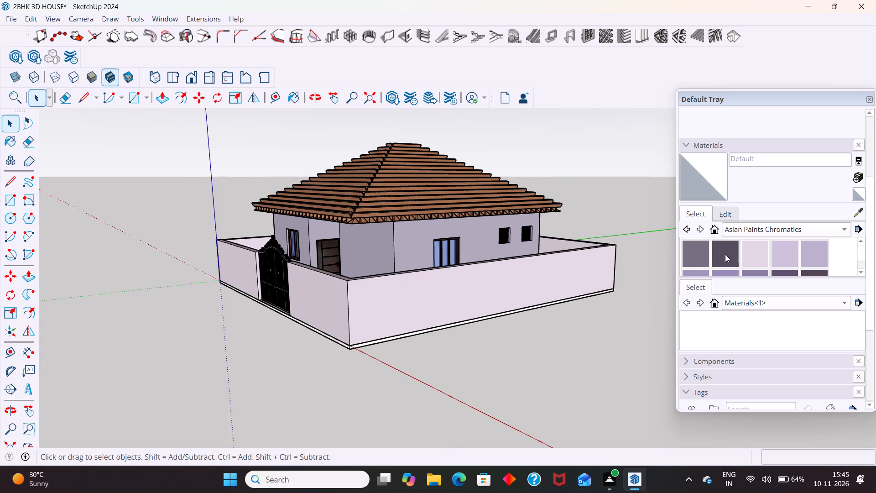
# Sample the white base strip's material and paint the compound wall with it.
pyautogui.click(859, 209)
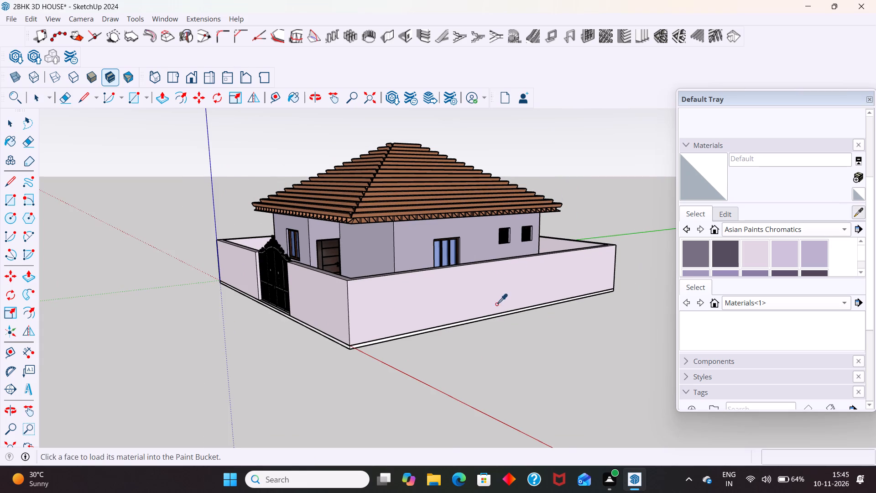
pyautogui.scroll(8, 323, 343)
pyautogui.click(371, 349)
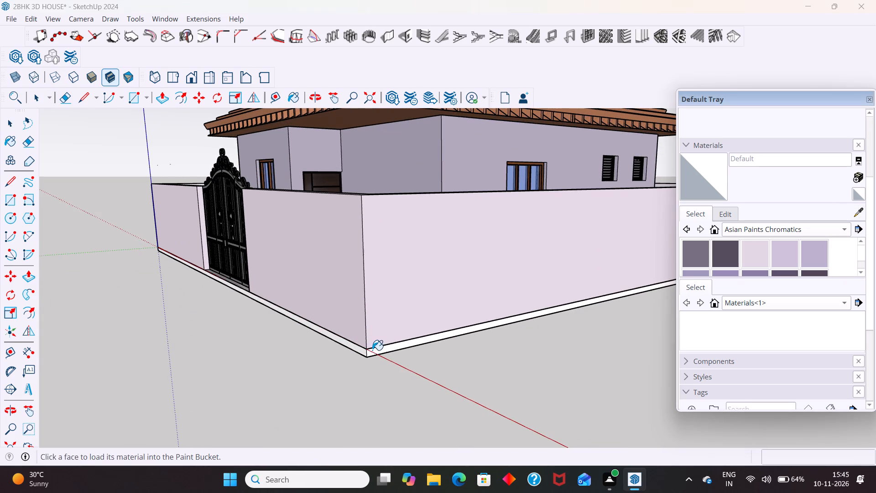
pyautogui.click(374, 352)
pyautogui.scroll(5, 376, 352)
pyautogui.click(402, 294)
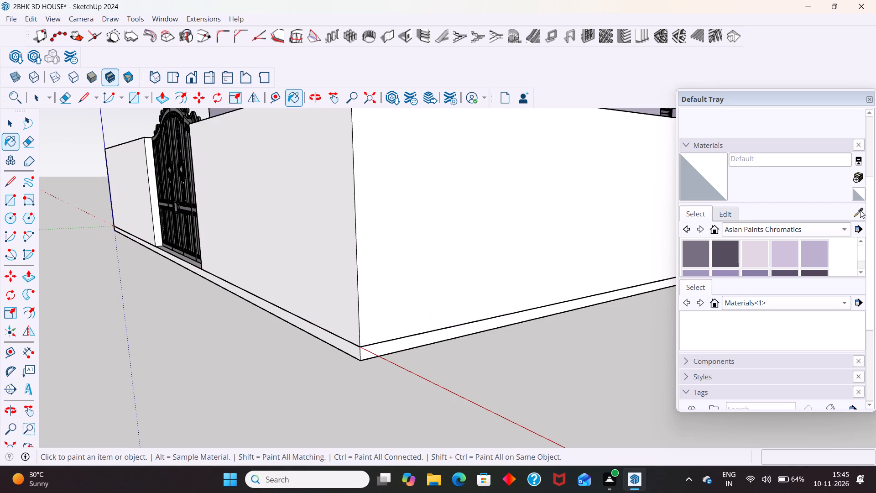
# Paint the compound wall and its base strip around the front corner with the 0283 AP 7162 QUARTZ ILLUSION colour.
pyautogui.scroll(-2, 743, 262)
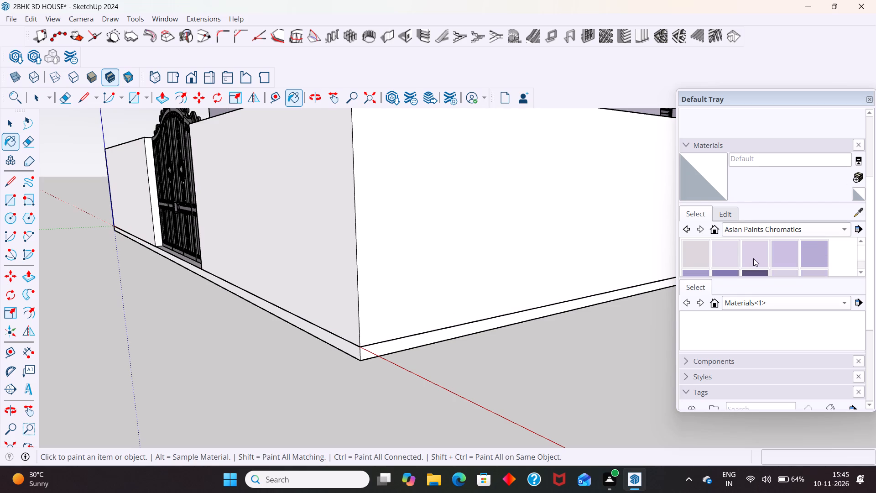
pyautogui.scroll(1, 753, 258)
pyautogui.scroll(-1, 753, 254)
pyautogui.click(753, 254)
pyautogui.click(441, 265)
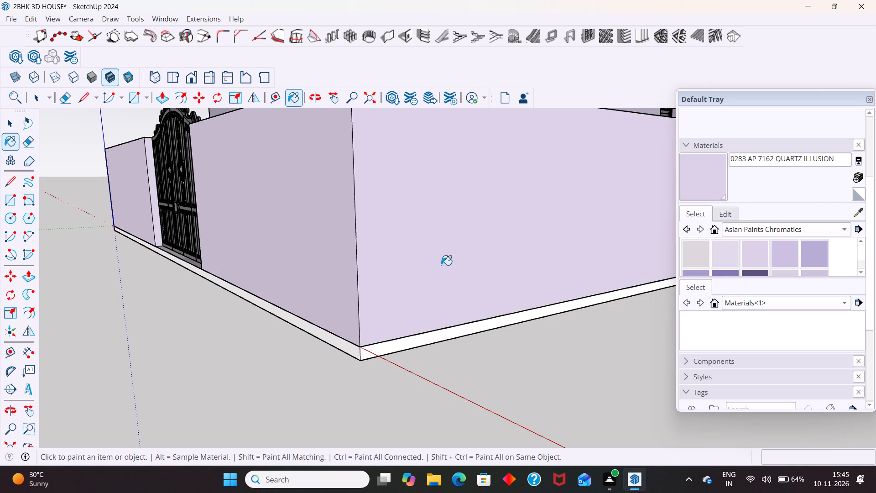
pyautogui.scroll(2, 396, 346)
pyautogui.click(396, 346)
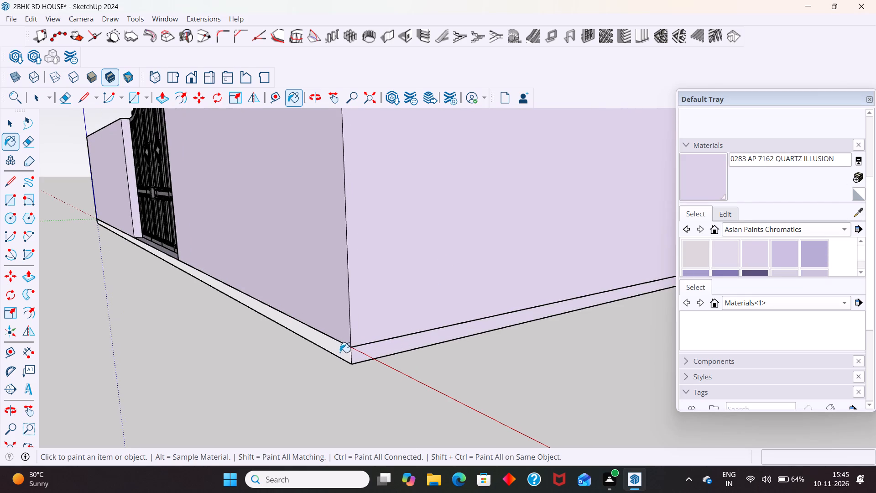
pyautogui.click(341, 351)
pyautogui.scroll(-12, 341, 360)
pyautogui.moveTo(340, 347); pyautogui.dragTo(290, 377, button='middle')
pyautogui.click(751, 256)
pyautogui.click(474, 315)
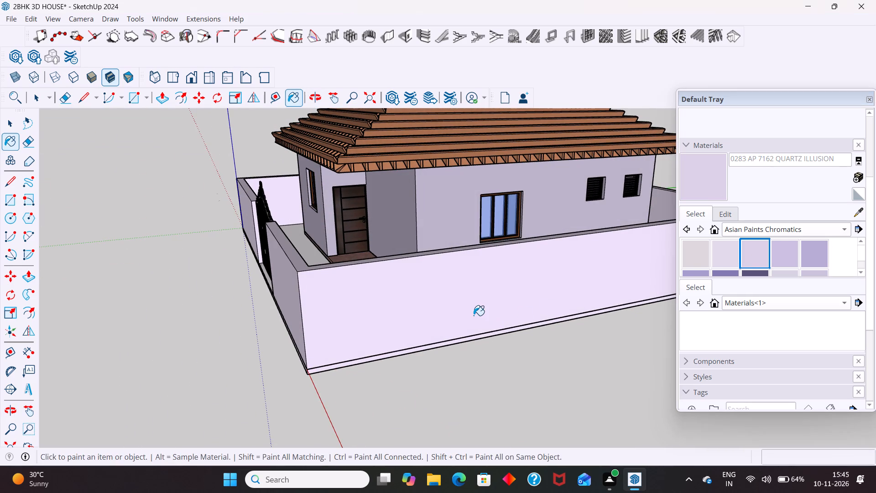
# Paint the compound wall and its base strip around the front corner with 0282 AP 9628 Fading Light-N.
pyautogui.moveTo(328, 326); pyautogui.dragTo(362, 329, button='middle')
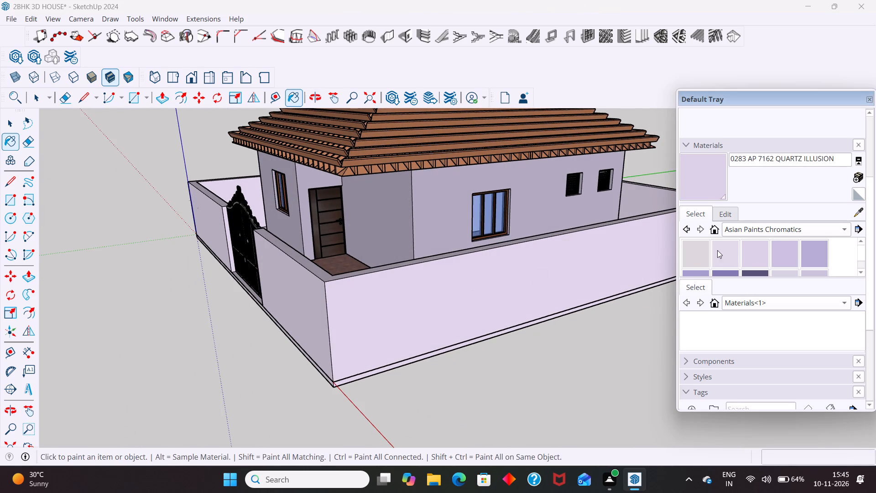
pyautogui.click(723, 252)
pyautogui.click(463, 293)
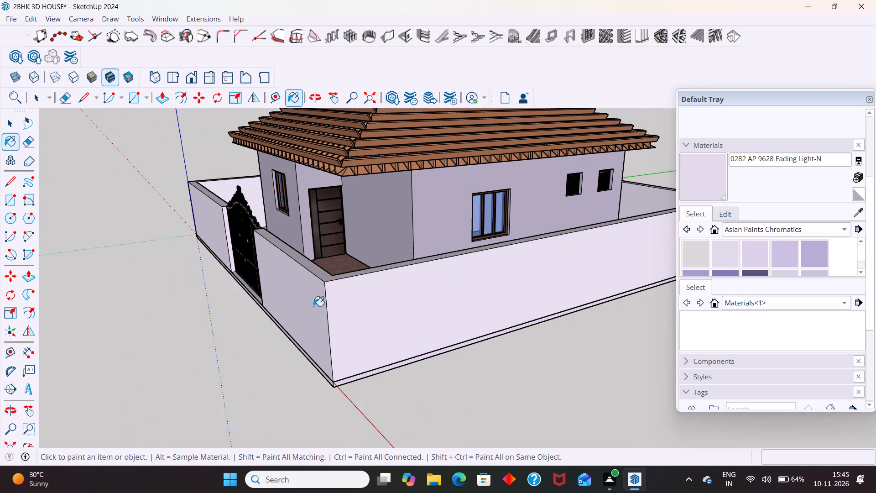
pyautogui.click(315, 306)
pyautogui.scroll(10, 346, 361)
pyautogui.click(353, 399)
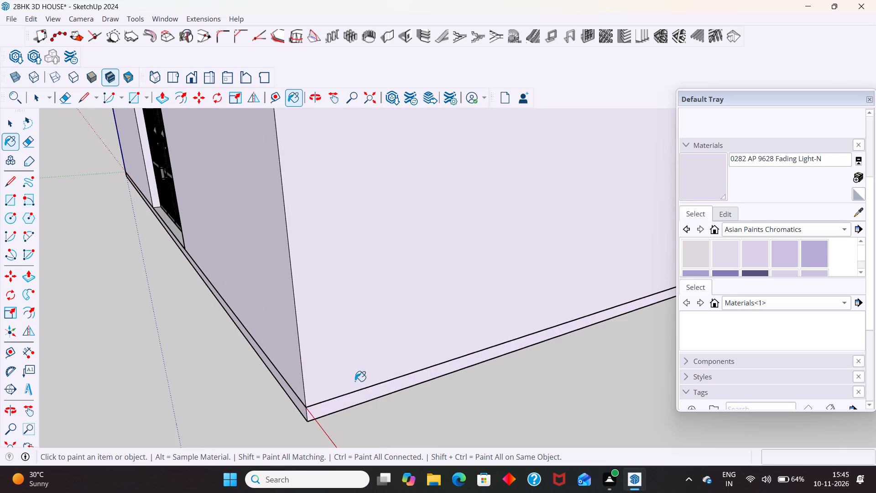
pyautogui.scroll(-7, 379, 330)
pyautogui.moveTo(333, 367); pyautogui.dragTo(407, 314, button='middle')
pyautogui.scroll(3, 407, 314)
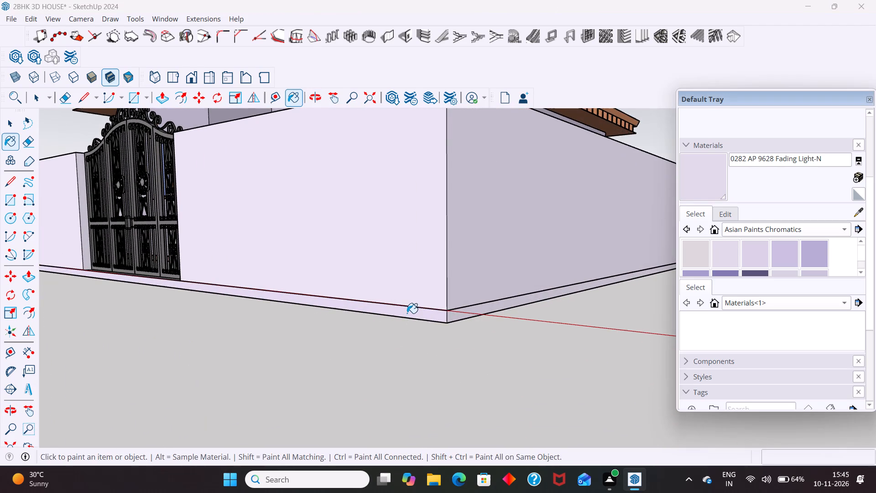
pyautogui.click(407, 313)
# Paint the short front wall section beside the gate and the base strip below it with 0282 AP 9628 Fading Light-N.
pyautogui.scroll(-10, 480, 295)
pyautogui.scroll(5, 228, 266)
pyautogui.click(236, 259)
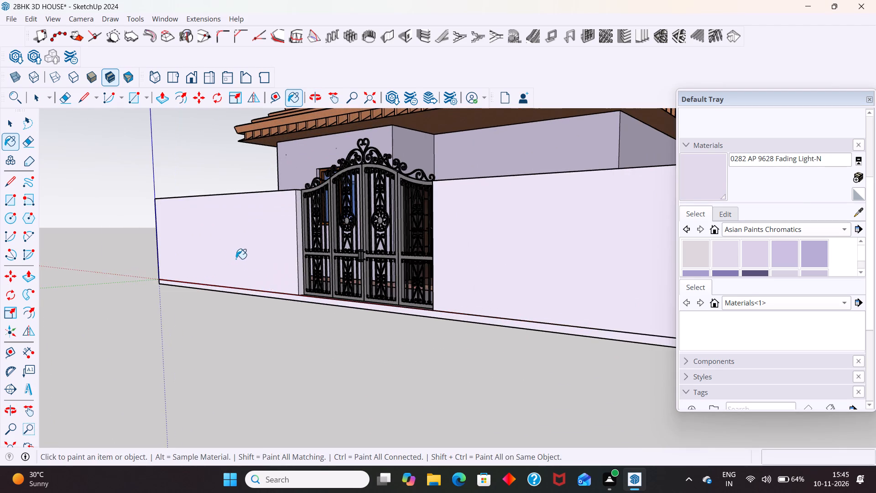
pyautogui.scroll(5, 251, 269)
pyautogui.scroll(4, 277, 303)
pyautogui.click(297, 317)
pyautogui.scroll(-9, 328, 306)
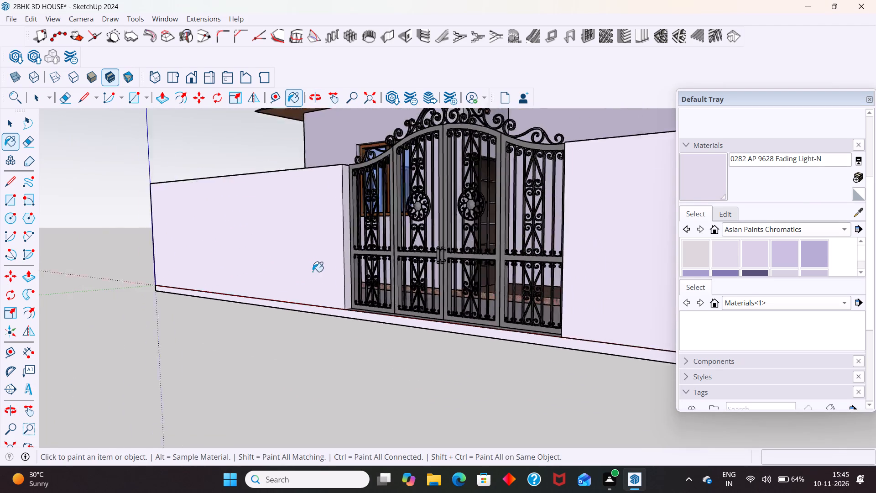
# Paint the side compound wall along the green axis and the base strip at the origin corner with Fading Light-N.
pyautogui.scroll(-3, 313, 272)
pyautogui.moveTo(342, 286); pyautogui.dragTo(443, 265, button='middle')
pyautogui.scroll(1, 444, 257)
pyautogui.moveTo(187, 220); pyautogui.dragTo(445, 249, button='middle')
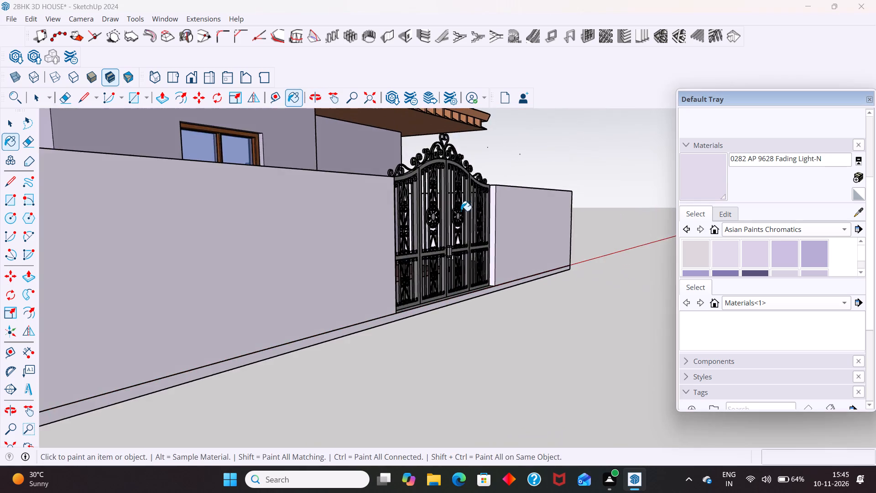
pyautogui.scroll(-10, 462, 210)
pyautogui.scroll(6, 275, 238)
pyautogui.click(352, 253)
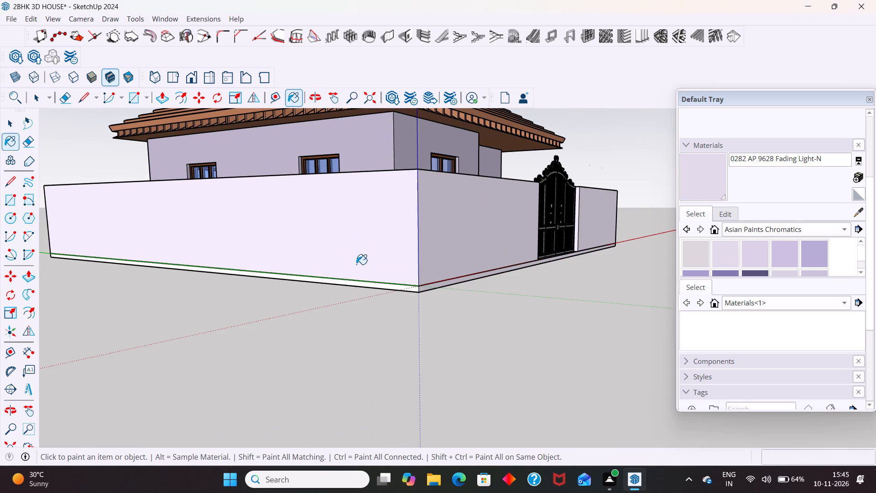
pyautogui.click(367, 286)
pyautogui.scroll(9, 431, 285)
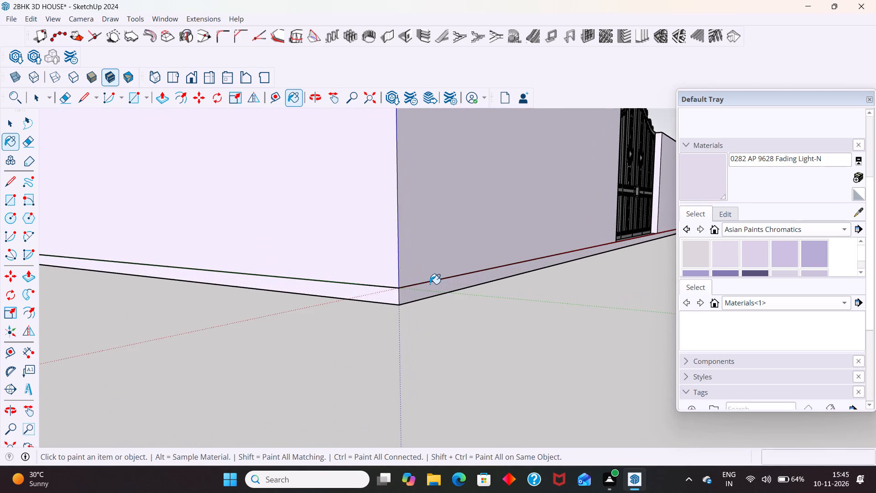
pyautogui.click(429, 284)
# Paint the rear compound wall and the base strips around the rear corner with 0282 AP 9628 Fading Light-N.
pyautogui.scroll(-13, 429, 284)
pyautogui.moveTo(265, 272); pyautogui.dragTo(460, 243, button='middle')
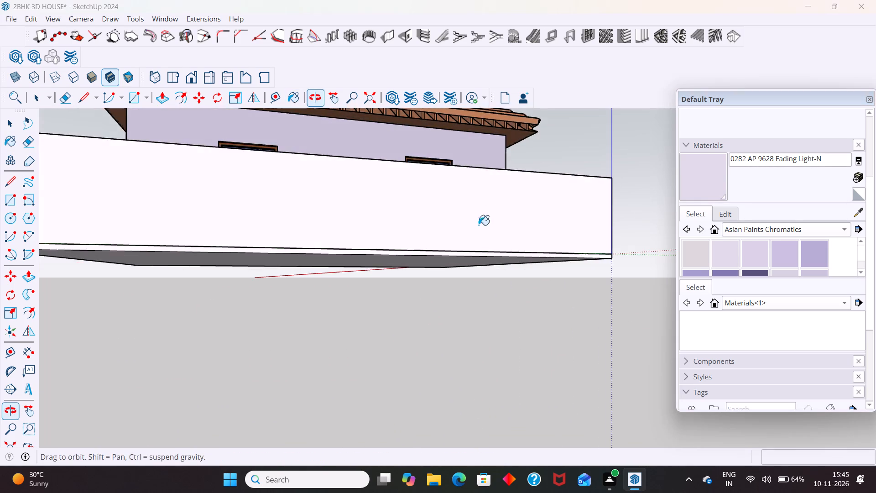
pyautogui.scroll(-5, 495, 201)
pyautogui.moveTo(211, 216); pyautogui.dragTo(359, 242, button='middle')
pyautogui.scroll(5, 359, 242)
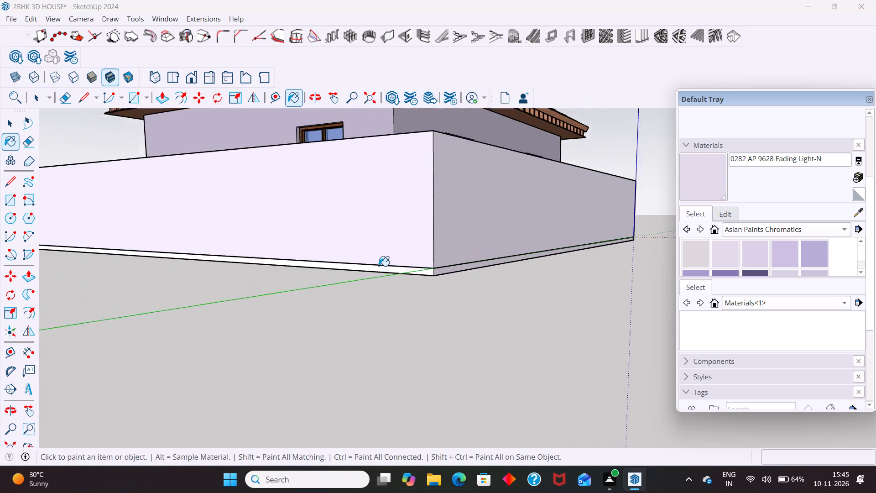
pyautogui.scroll(2, 379, 266)
pyautogui.click(397, 271)
pyautogui.click(390, 229)
pyautogui.click(473, 271)
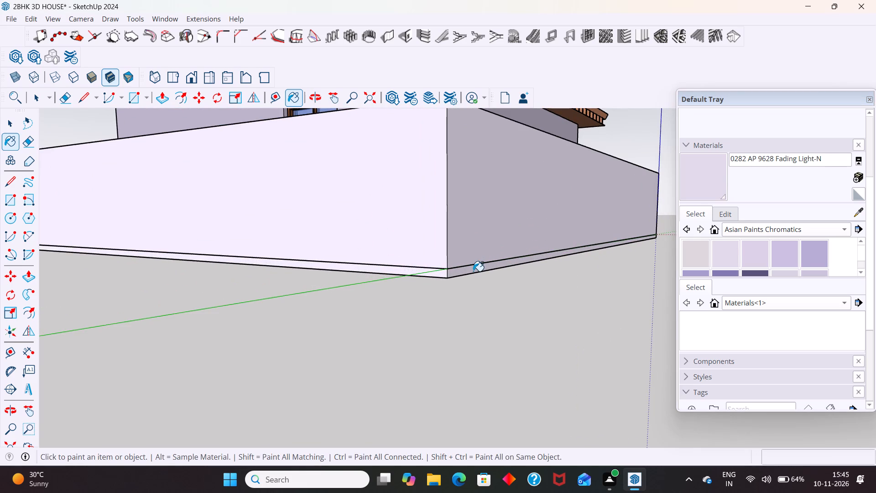
pyautogui.click(466, 234)
# Go over the compound wall and base strip along the green axis with the Fading Light-N colour.
pyautogui.scroll(-6, 356, 242)
pyautogui.moveTo(437, 280); pyautogui.dragTo(213, 302, button='middle')
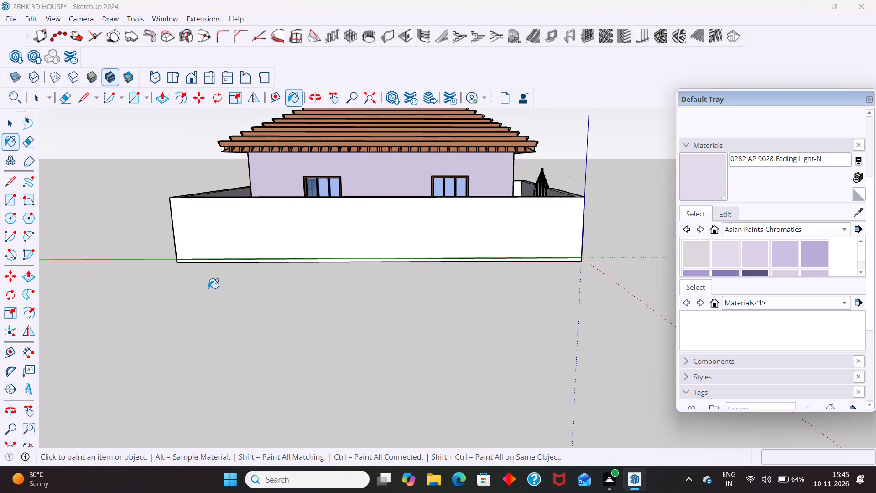
pyautogui.scroll(11, 385, 243)
pyautogui.click(383, 285)
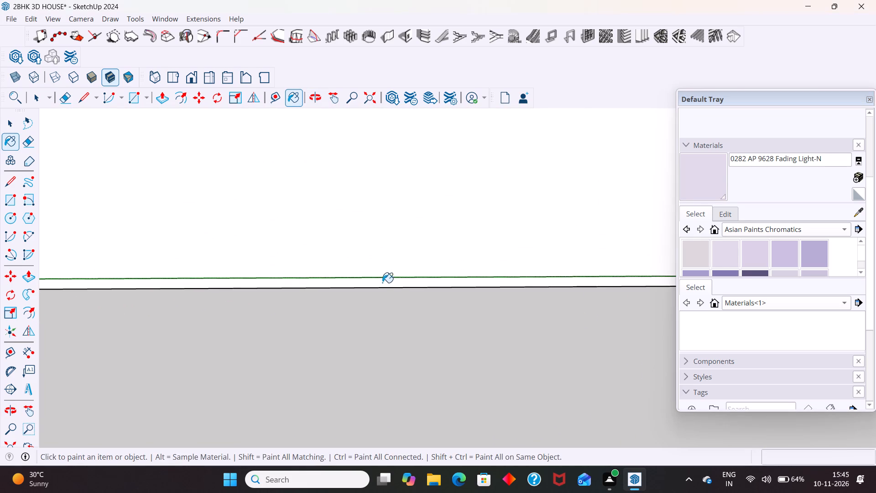
pyautogui.click(385, 252)
# Review the repainted compound wall, base strip and gate from all around the house.
pyautogui.scroll(-19, 319, 267)
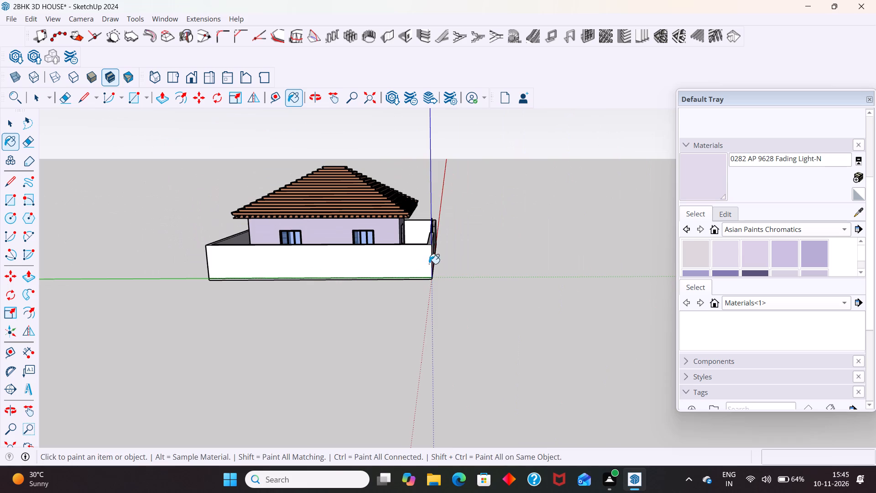
pyautogui.moveTo(430, 264); pyautogui.dragTo(228, 285, button='middle')
pyautogui.press('space')
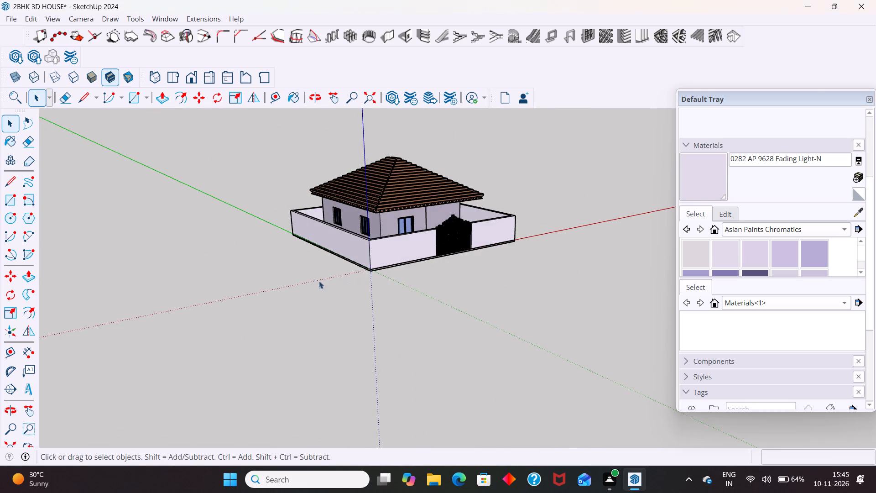
pyautogui.scroll(-4, 313, 284)
pyautogui.moveTo(383, 290); pyautogui.dragTo(132, 313, button='middle')
pyautogui.scroll(10, 513, 176)
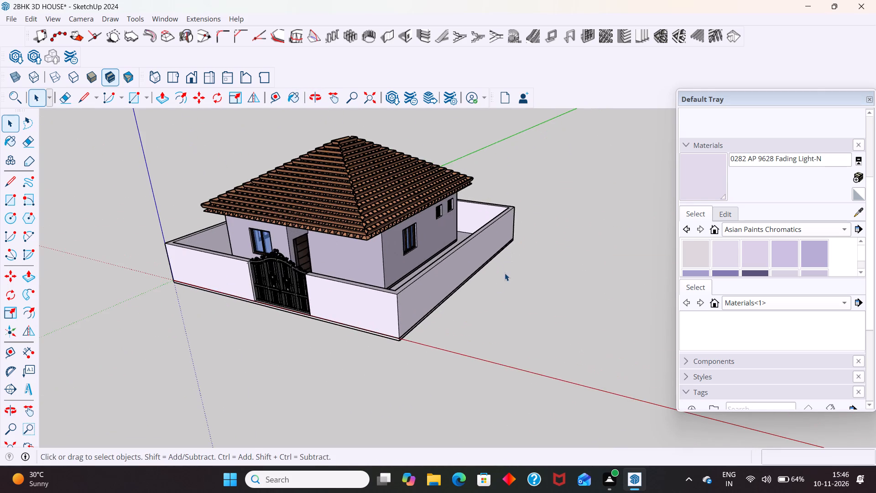
pyautogui.moveTo(333, 357); pyautogui.dragTo(290, 315, button='middle')
pyautogui.scroll(3, 408, 251)
pyautogui.scroll(3, 274, 226)
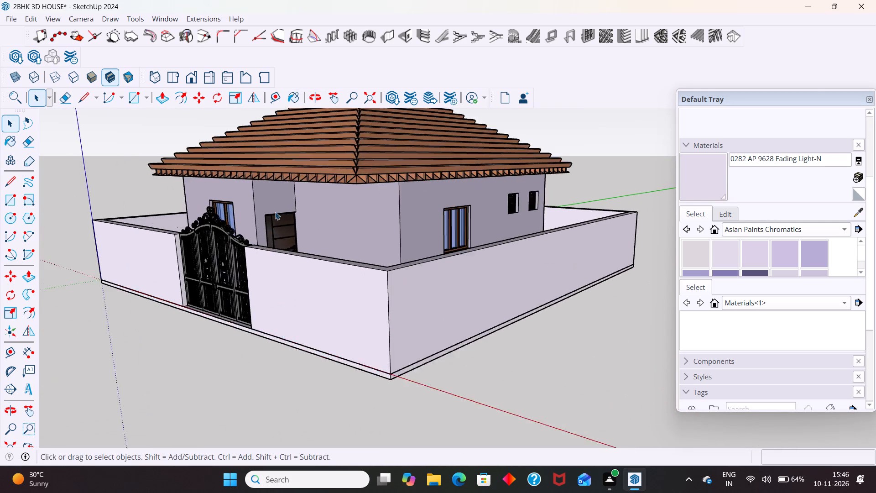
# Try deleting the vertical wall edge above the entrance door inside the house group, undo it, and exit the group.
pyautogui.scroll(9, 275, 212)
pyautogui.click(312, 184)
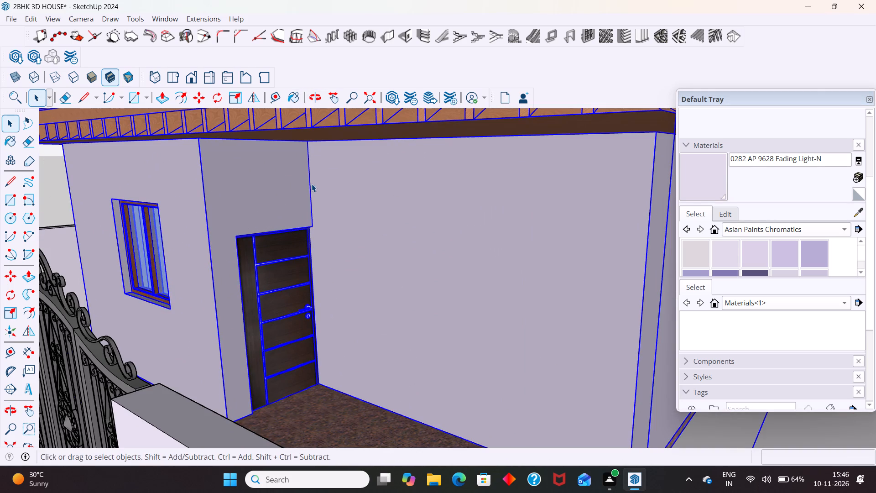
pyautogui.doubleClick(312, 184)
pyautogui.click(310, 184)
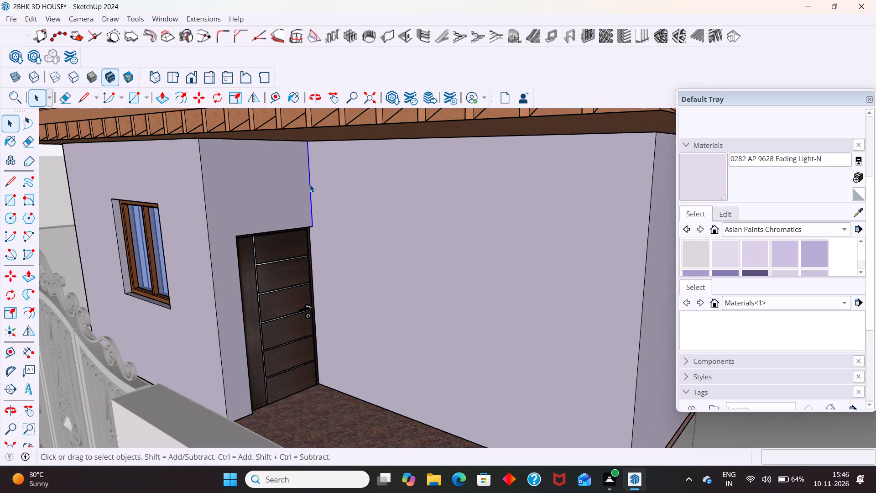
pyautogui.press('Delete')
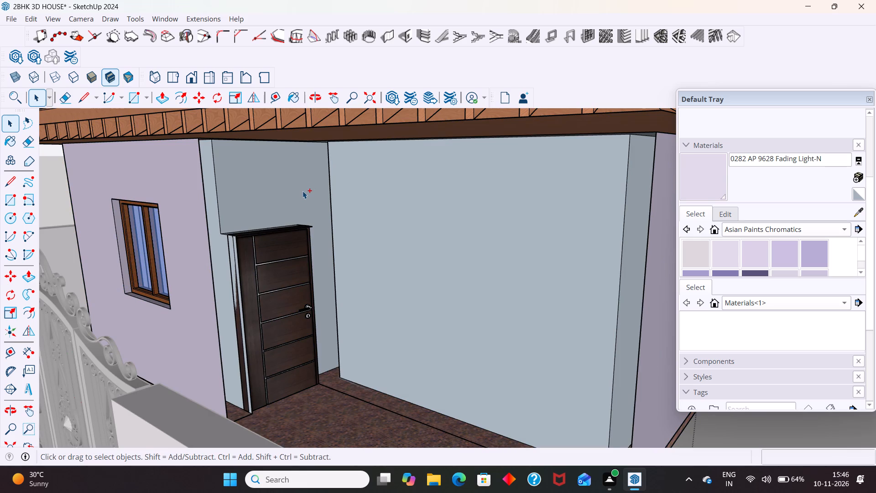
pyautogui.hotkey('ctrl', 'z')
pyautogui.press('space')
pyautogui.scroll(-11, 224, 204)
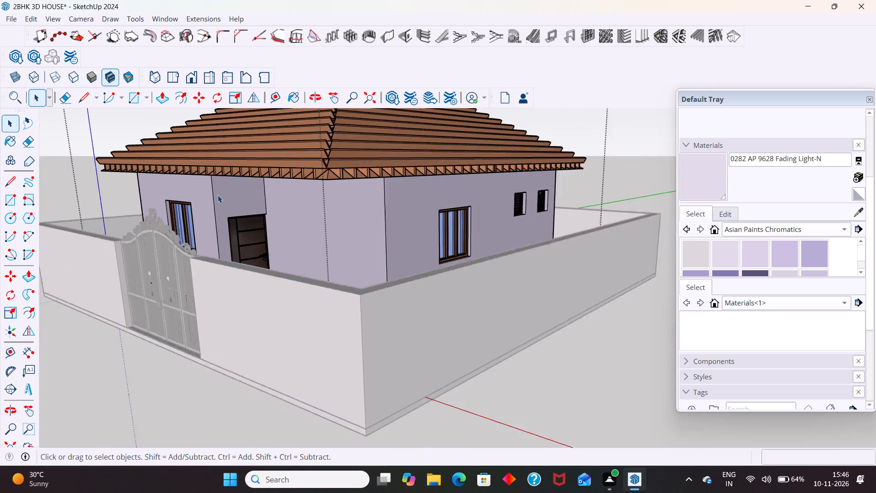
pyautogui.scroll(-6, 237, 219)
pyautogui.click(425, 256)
# Review the finished house, gate and compound wall from above and from the front corner.
pyautogui.press('F11')
pyautogui.click(522, 215)
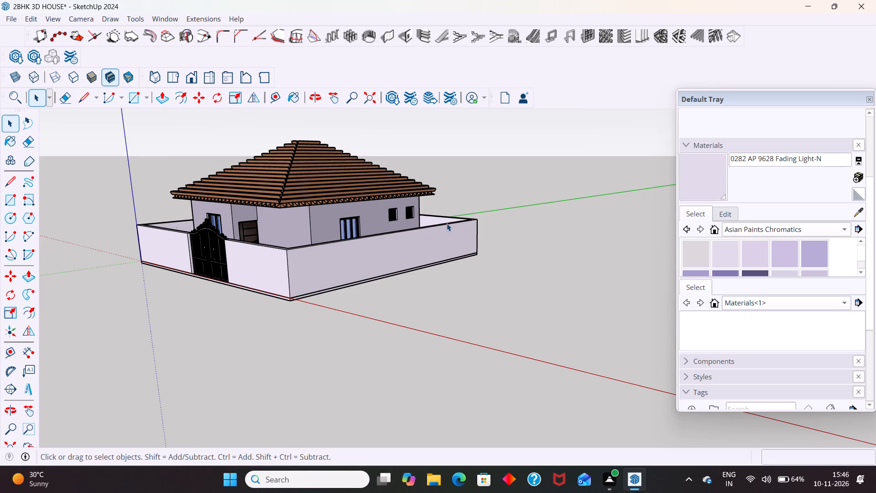
pyautogui.moveTo(447, 224); pyautogui.dragTo(444, 276, button='middle')
pyautogui.scroll(2, 501, 171)
pyautogui.scroll(-5, 501, 178)
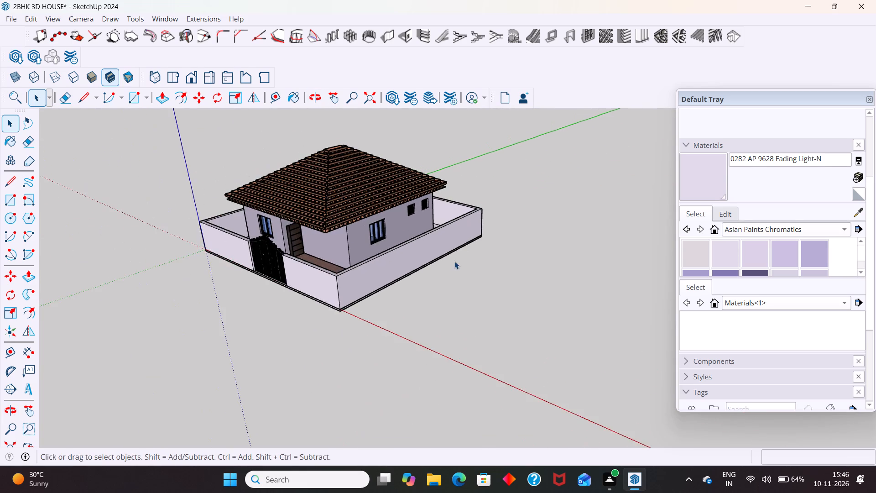
pyautogui.moveTo(452, 261); pyautogui.dragTo(401, 225, button='middle')
pyautogui.scroll(1, 403, 209)
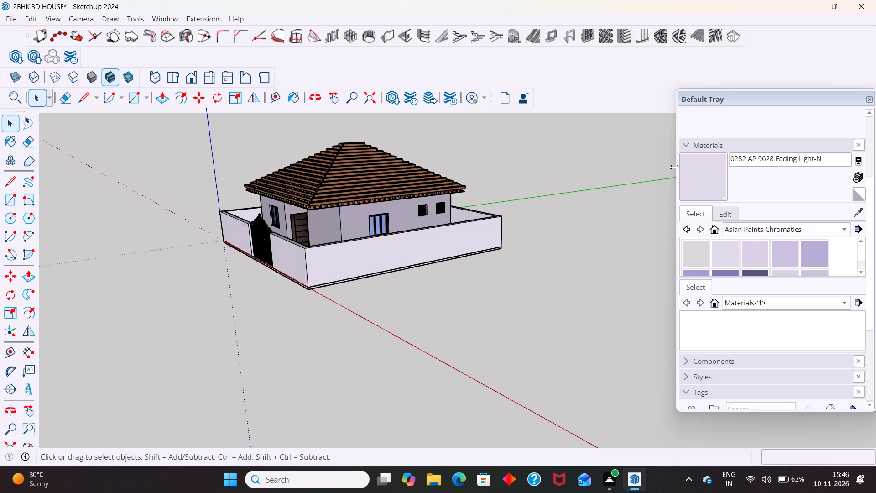
# Save the house model.
pyautogui.scroll(-3, 417, 200)
pyautogui.hotkey('ctrl', 's')
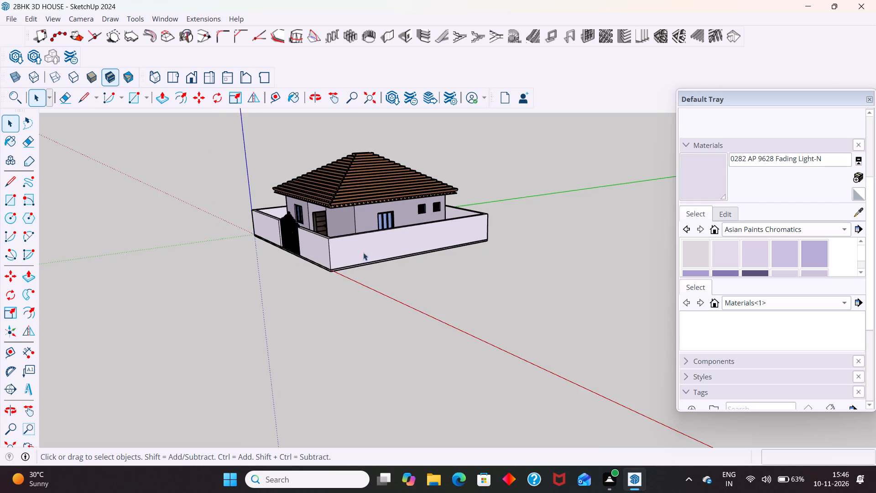
# Paint the underside of the plot base with the Fading Light-N colour.
pyautogui.scroll(5, 334, 222)
pyautogui.moveTo(311, 263); pyautogui.dragTo(392, 246, button='middle')
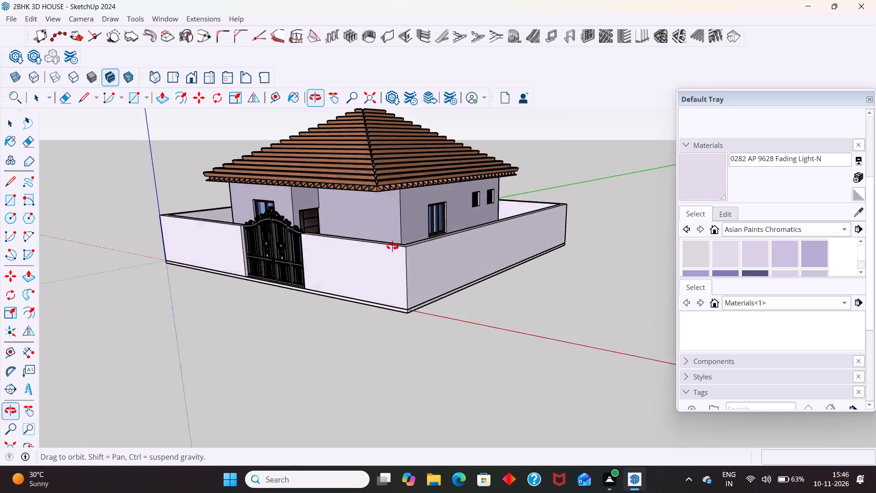
pyautogui.moveTo(392, 246); pyautogui.dragTo(402, 243, button='middle')
pyautogui.scroll(-4, 394, 261)
pyautogui.moveTo(388, 267); pyautogui.dragTo(423, 224, button='middle')
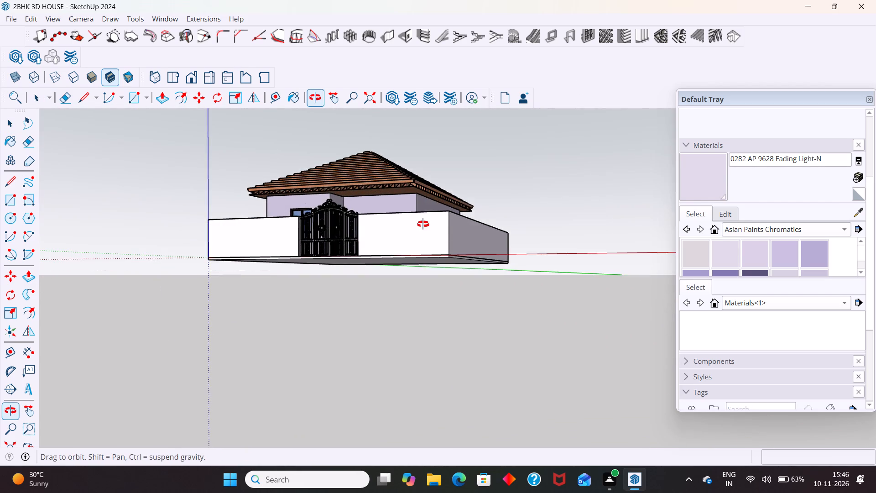
pyautogui.moveTo(423, 224); pyautogui.dragTo(404, 206, button='middle')
pyautogui.moveTo(389, 244); pyautogui.dragTo(438, 145, button='middle')
pyautogui.click(439, 246)
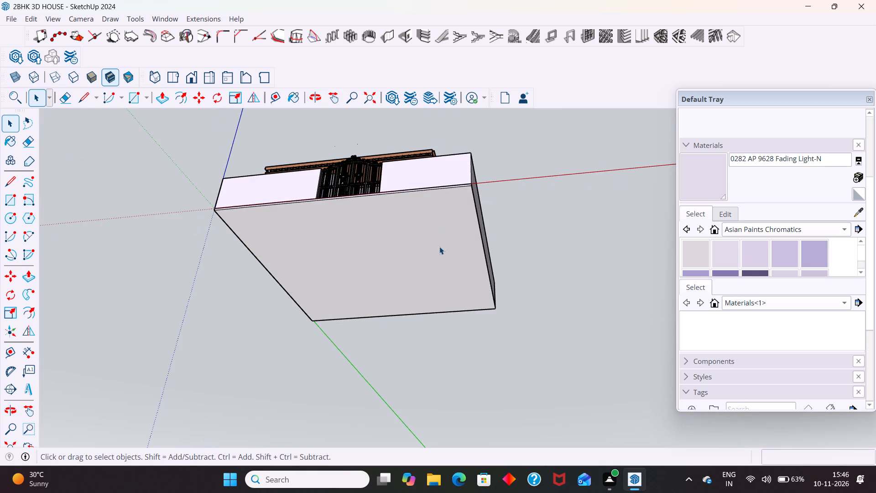
pyautogui.click(700, 179)
pyautogui.click(417, 264)
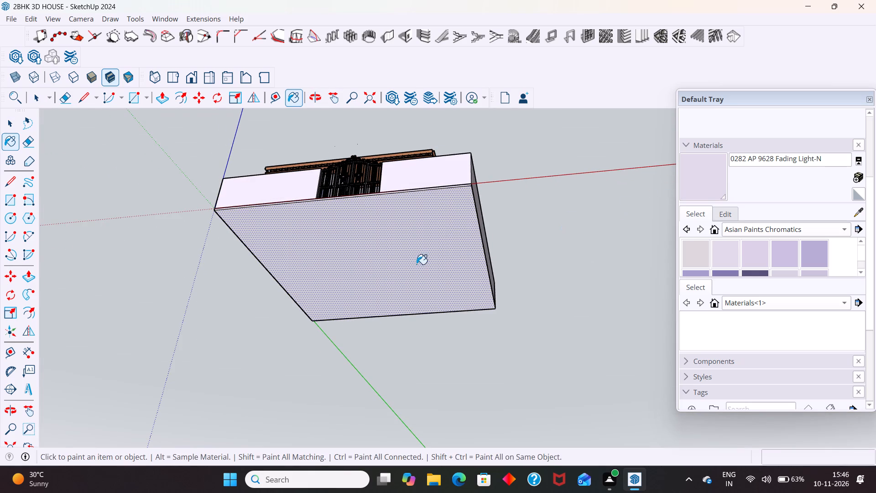
pyautogui.moveTo(421, 171); pyautogui.dragTo(380, 343, button='middle')
pyautogui.press('space')
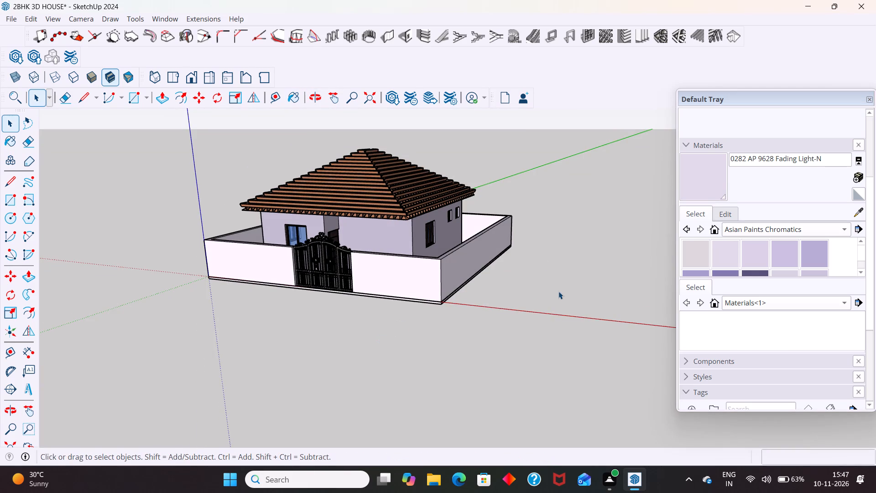
pyautogui.click(558, 293)
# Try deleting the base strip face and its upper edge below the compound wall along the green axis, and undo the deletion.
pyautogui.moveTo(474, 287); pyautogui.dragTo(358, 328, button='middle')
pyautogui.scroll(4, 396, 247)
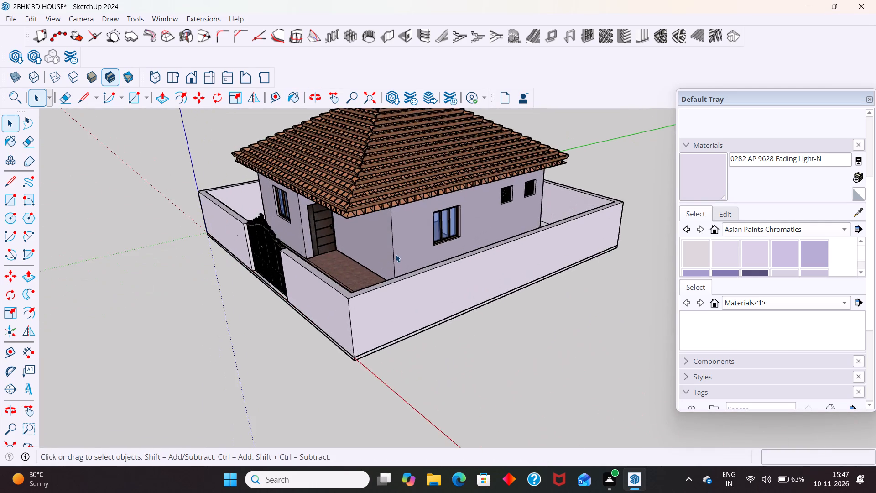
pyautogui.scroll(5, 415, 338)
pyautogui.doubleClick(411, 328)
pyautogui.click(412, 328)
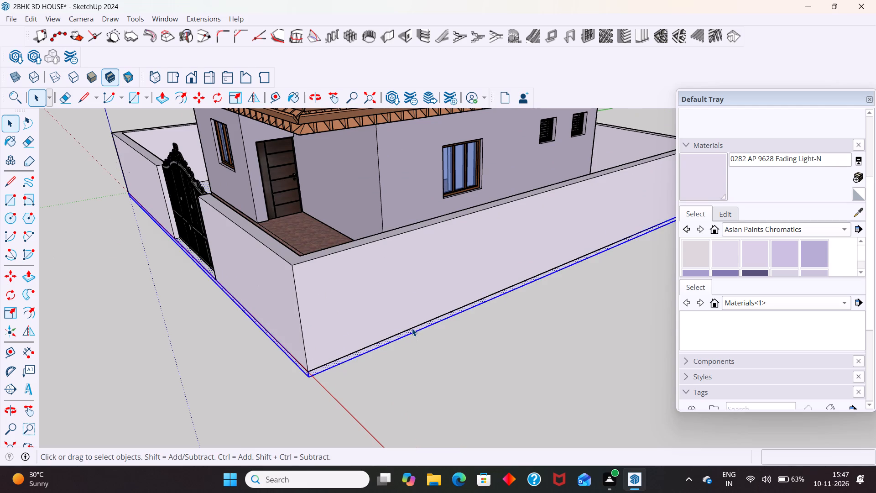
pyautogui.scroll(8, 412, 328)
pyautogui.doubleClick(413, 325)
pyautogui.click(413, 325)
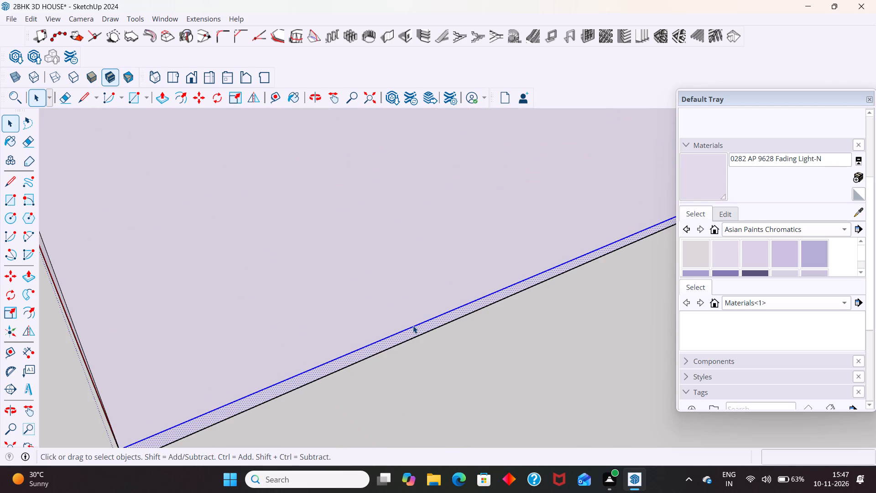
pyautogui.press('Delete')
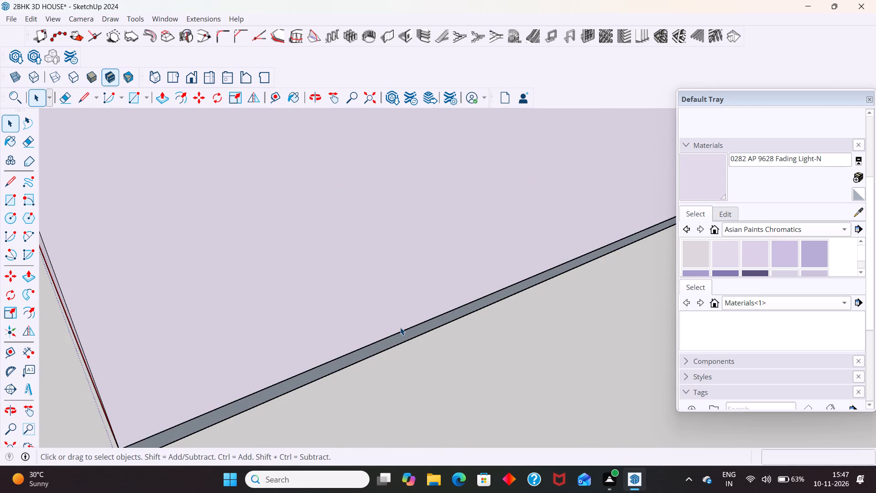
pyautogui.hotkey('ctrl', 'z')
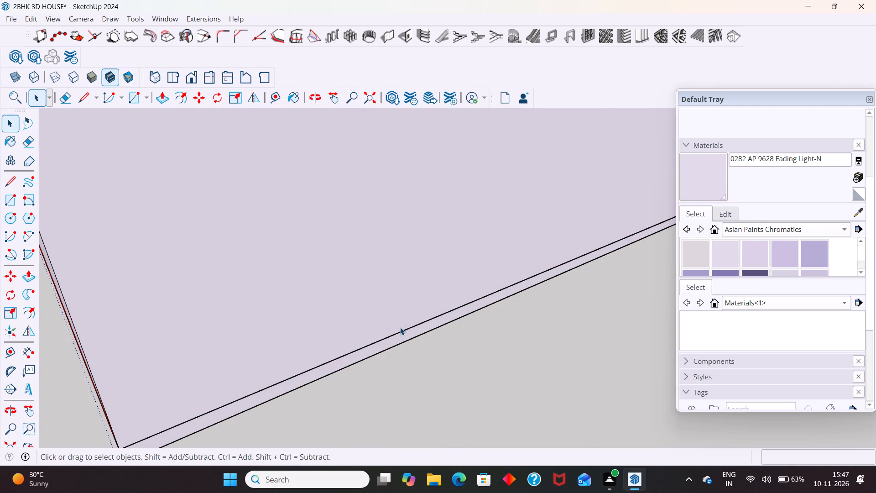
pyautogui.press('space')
# Paint the open yard floor between the house and the compound wall with the Fading Light-N colour.
pyautogui.scroll(-5, 308, 301)
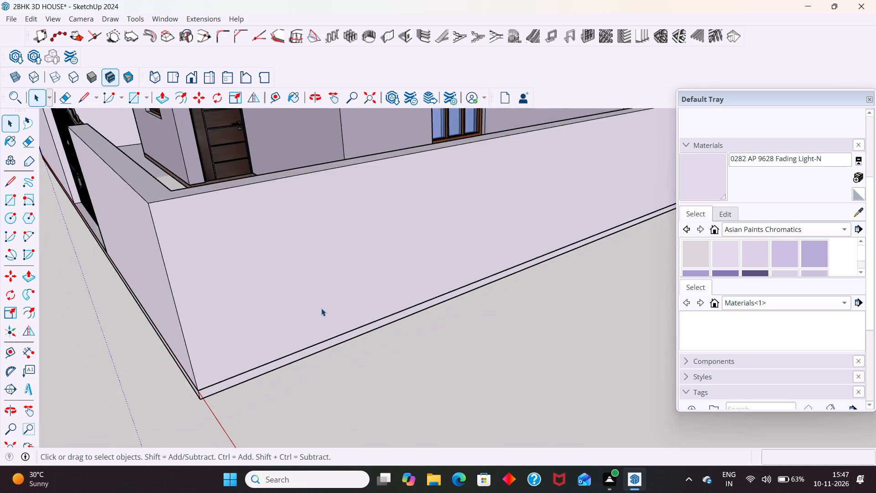
pyautogui.scroll(-10, 322, 309)
pyautogui.moveTo(258, 289); pyautogui.dragTo(308, 297, button='middle')
pyautogui.scroll(5, 293, 272)
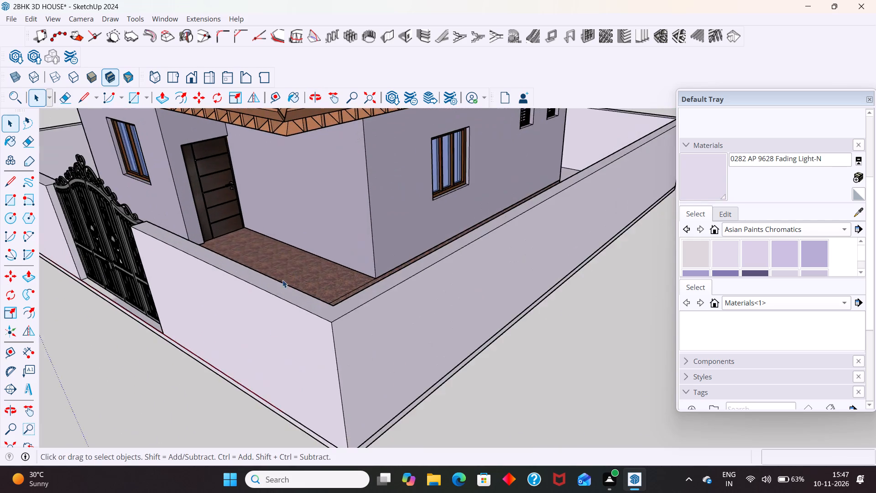
pyautogui.scroll(2, 277, 289)
pyautogui.scroll(-5, 373, 255)
pyautogui.moveTo(375, 284); pyautogui.dragTo(254, 394, button='middle')
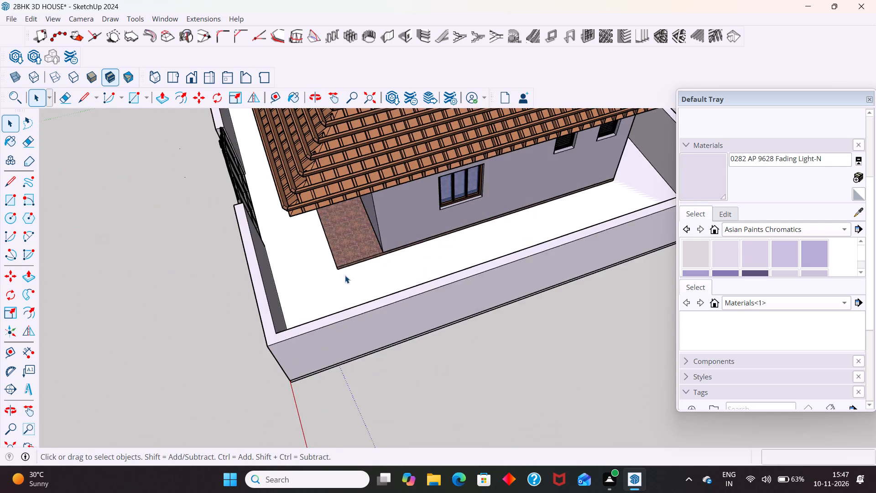
pyautogui.scroll(5, 345, 275)
pyautogui.click(322, 296)
pyautogui.click(714, 171)
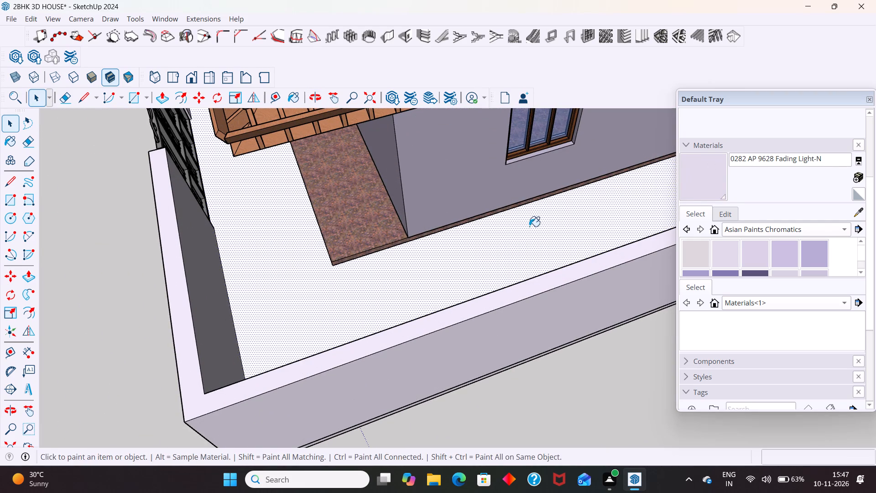
pyautogui.click(354, 297)
pyautogui.press('space')
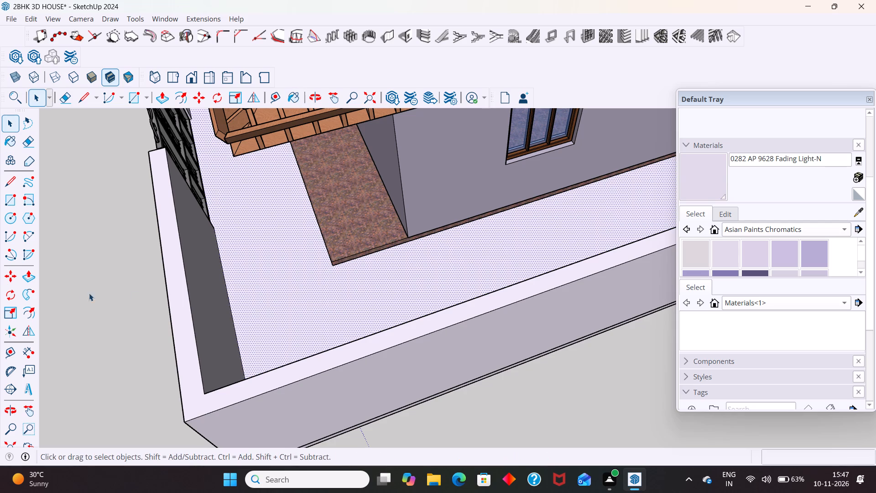
pyautogui.click(82, 294)
# Review the painted yard floor, compound wall, gate and house from the front, the corner and above.
pyautogui.scroll(-5, 266, 258)
pyautogui.moveTo(321, 267); pyautogui.dragTo(371, 210, button='middle')
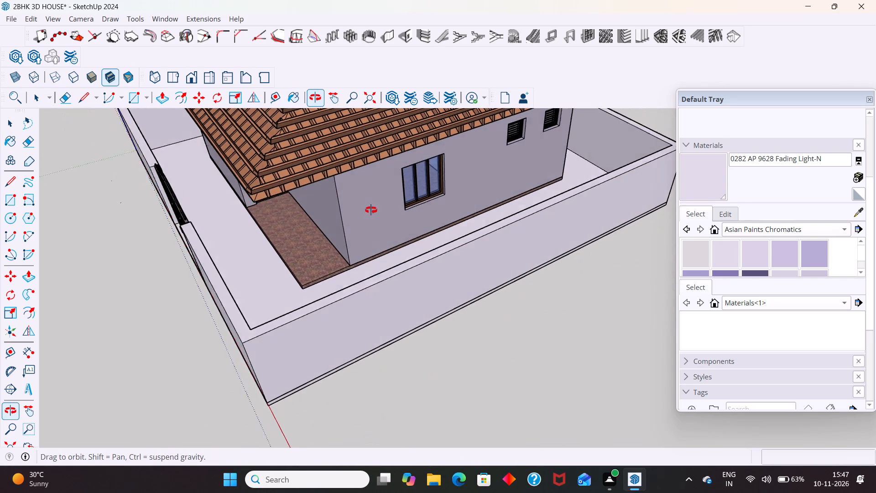
pyautogui.moveTo(371, 210); pyautogui.dragTo(372, 199, button='middle')
pyautogui.scroll(-4, 370, 200)
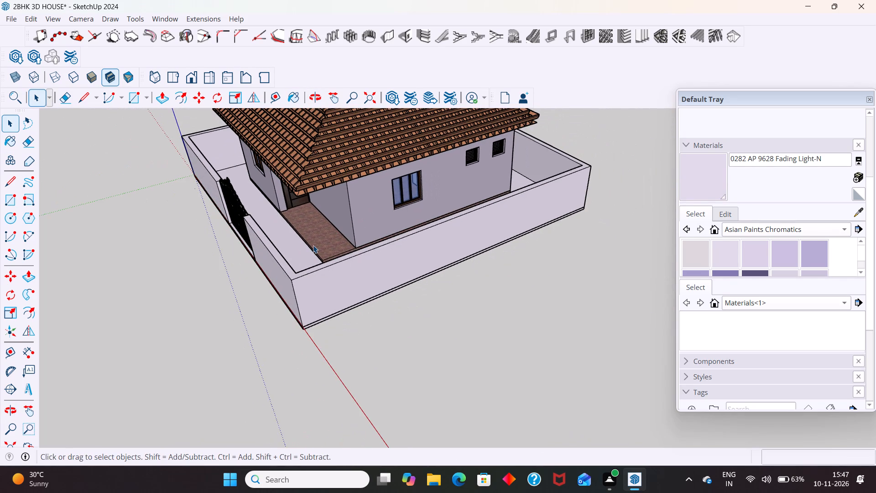
pyautogui.moveTo(287, 289); pyautogui.dragTo(291, 288, button='middle')
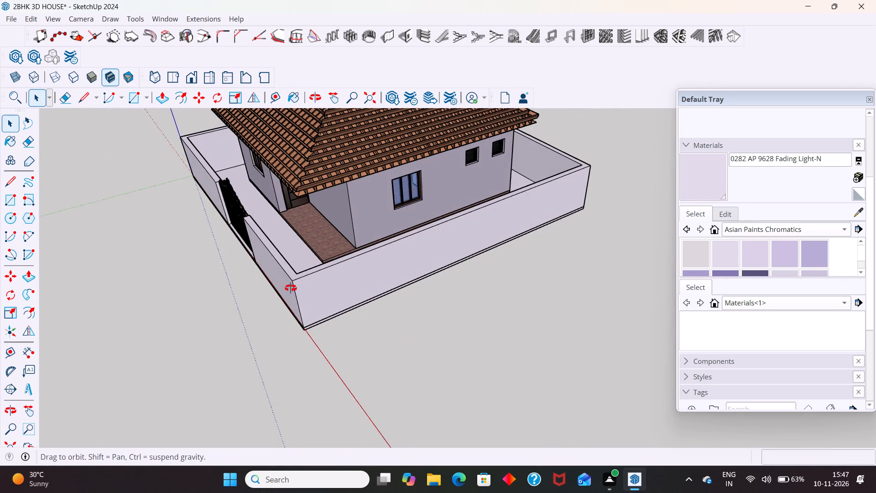
pyautogui.moveTo(291, 288); pyautogui.dragTo(394, 213, button='middle')
pyautogui.scroll(-2, 393, 218)
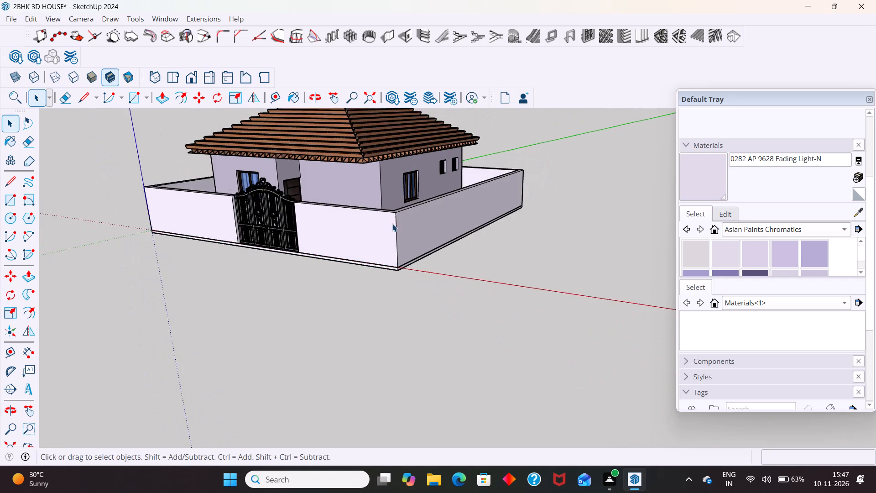
pyautogui.scroll(-1, 392, 224)
pyautogui.moveTo(377, 247); pyautogui.dragTo(301, 264, button='middle')
pyautogui.scroll(-4, 296, 278)
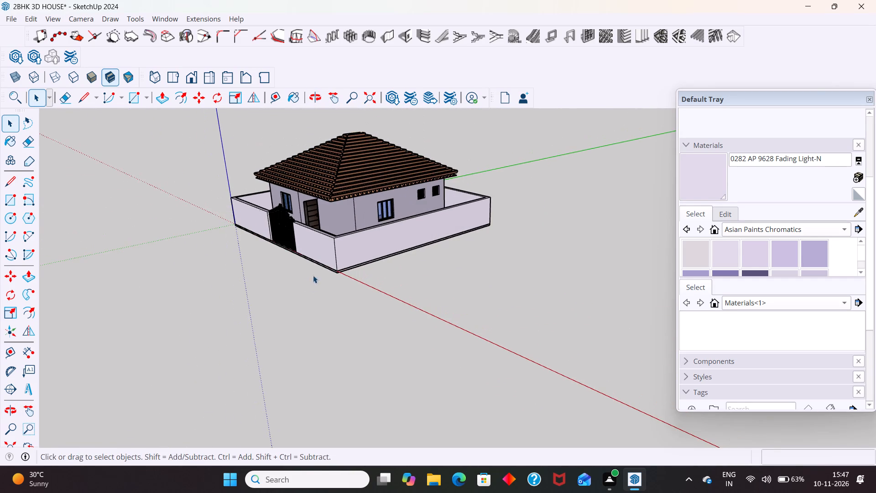
pyautogui.scroll(2, 325, 184)
pyautogui.scroll(-3, 325, 194)
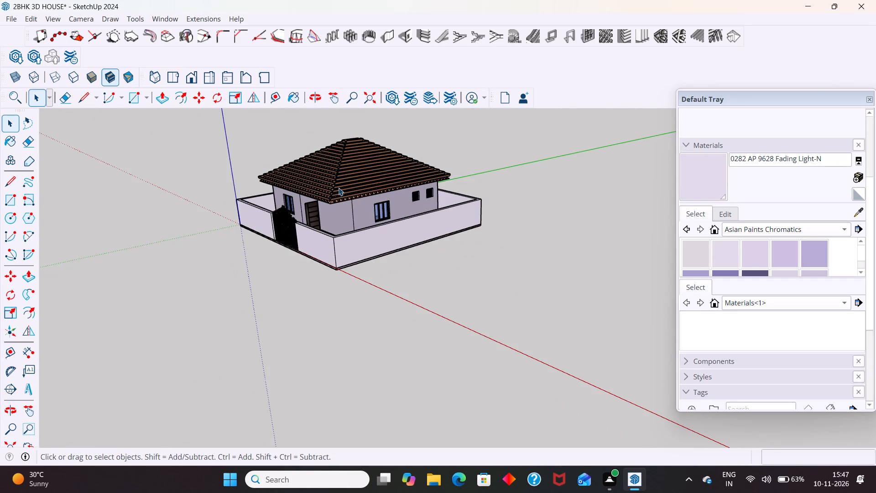
pyautogui.scroll(5, 352, 211)
pyautogui.moveTo(301, 229); pyautogui.dragTo(289, 280, button='middle')
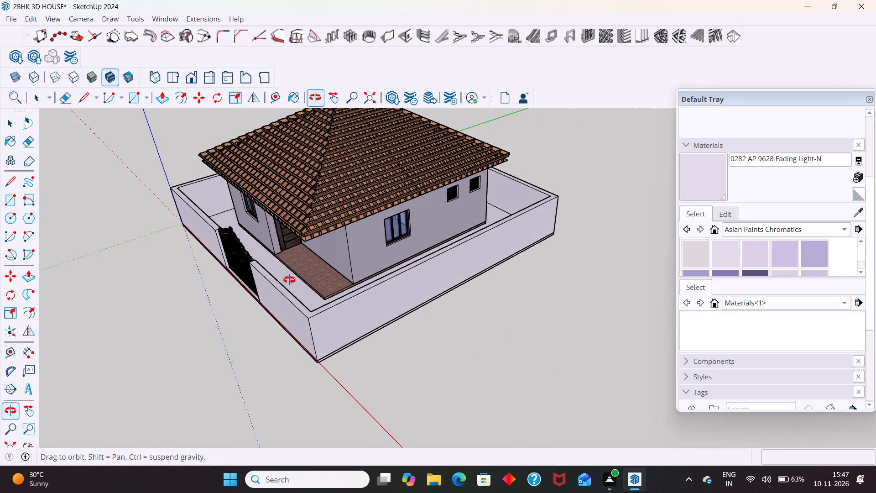
pyautogui.moveTo(289, 280); pyautogui.dragTo(330, 286, button='middle')
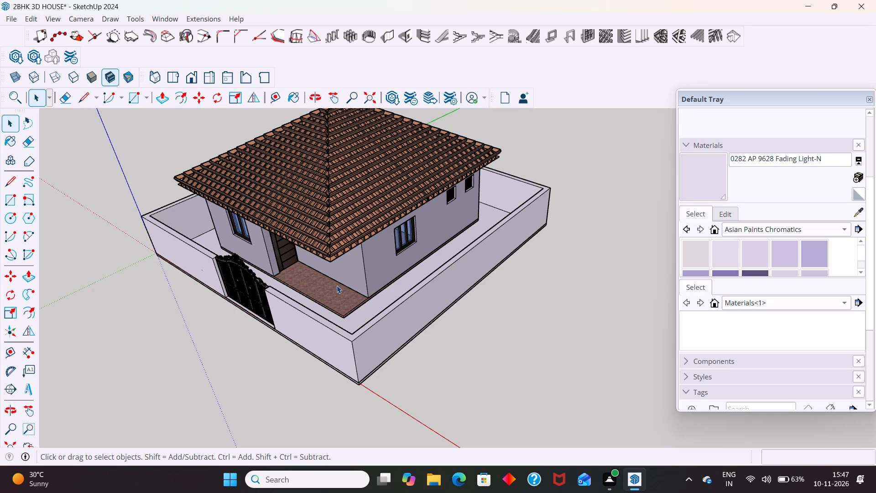
pyautogui.moveTo(328, 264); pyautogui.dragTo(320, 240, button='middle')
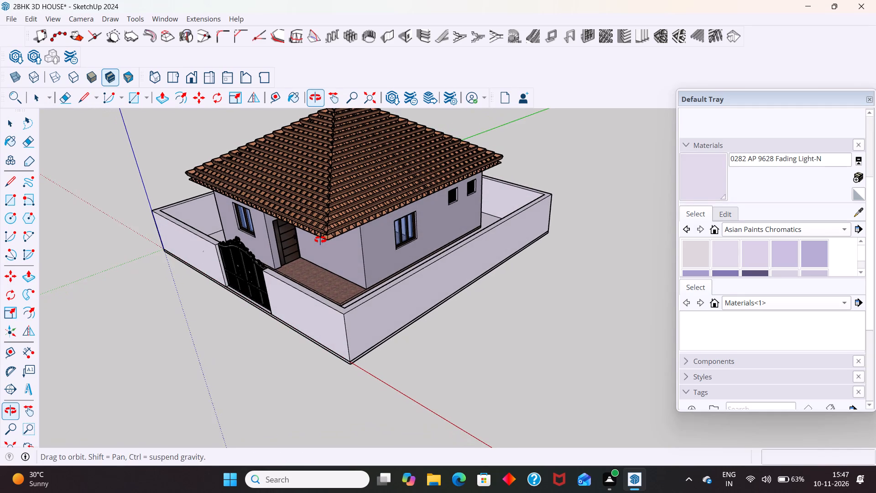
pyautogui.moveTo(320, 240); pyautogui.dragTo(326, 228, button='middle')
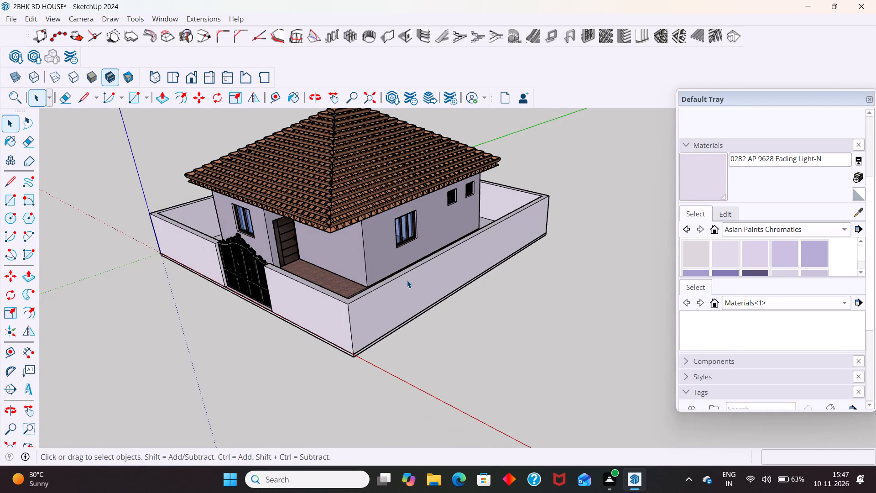
pyautogui.moveTo(334, 318); pyautogui.dragTo(241, 322, button='middle')
pyautogui.moveTo(285, 228); pyautogui.dragTo(287, 307, button='middle')
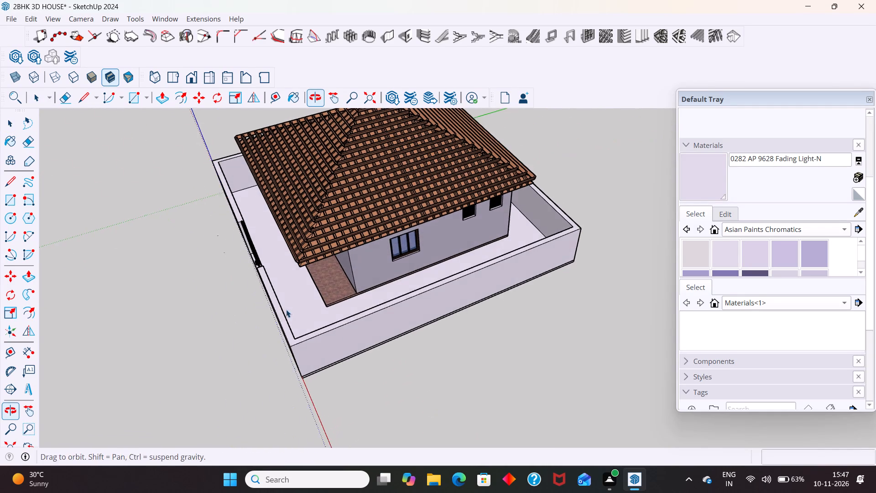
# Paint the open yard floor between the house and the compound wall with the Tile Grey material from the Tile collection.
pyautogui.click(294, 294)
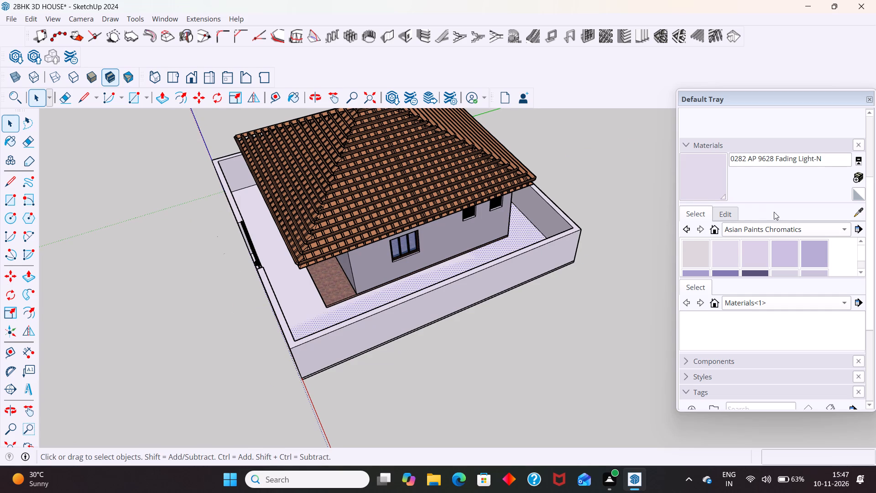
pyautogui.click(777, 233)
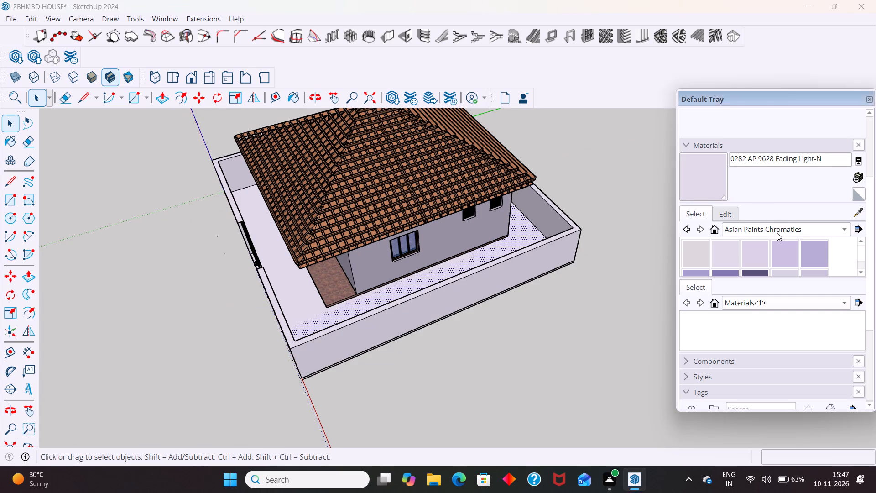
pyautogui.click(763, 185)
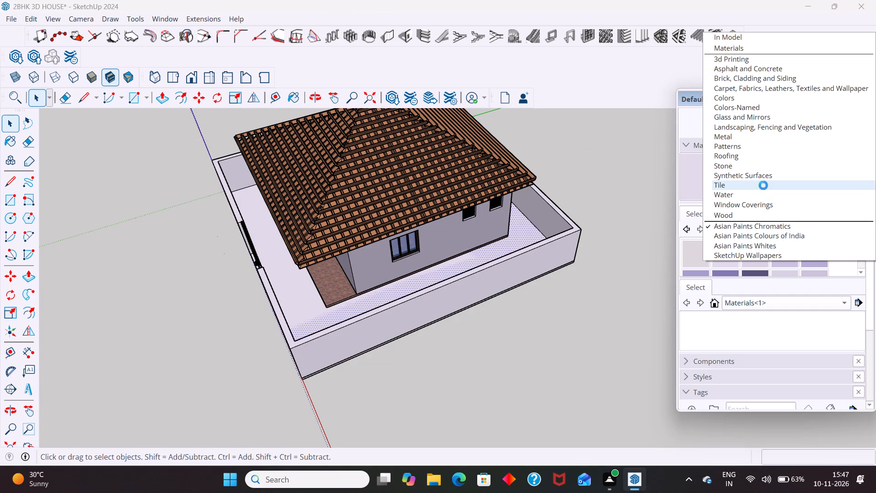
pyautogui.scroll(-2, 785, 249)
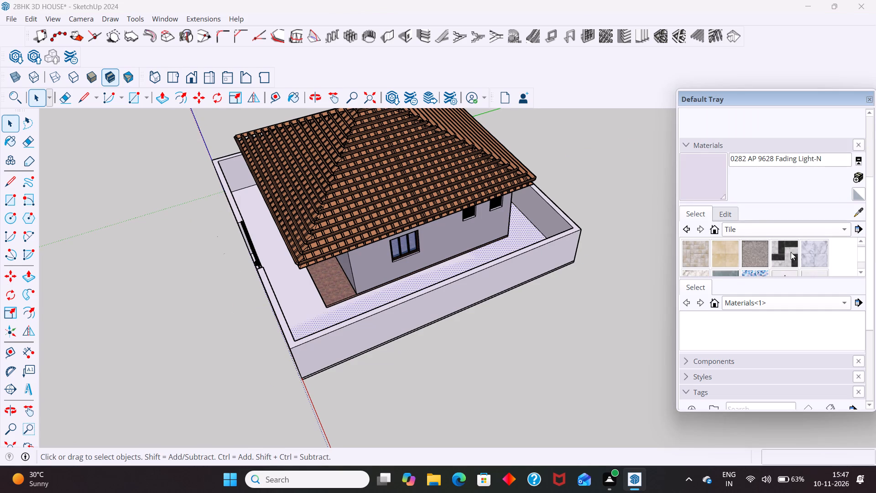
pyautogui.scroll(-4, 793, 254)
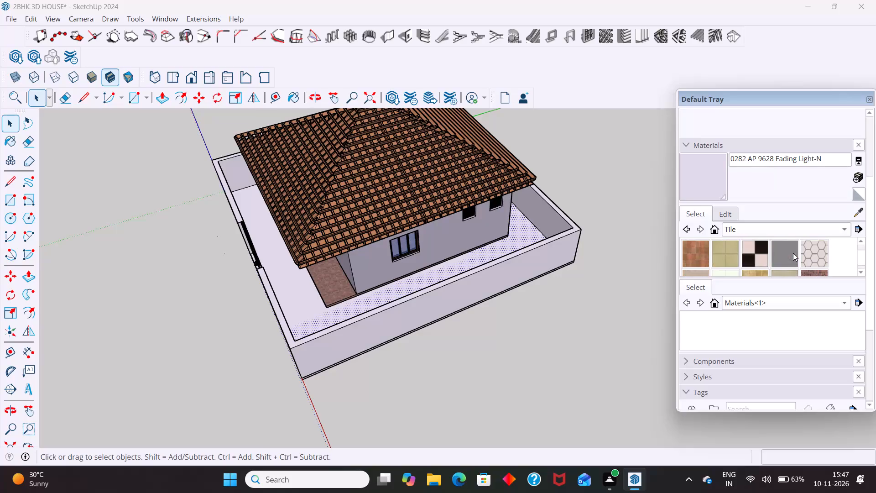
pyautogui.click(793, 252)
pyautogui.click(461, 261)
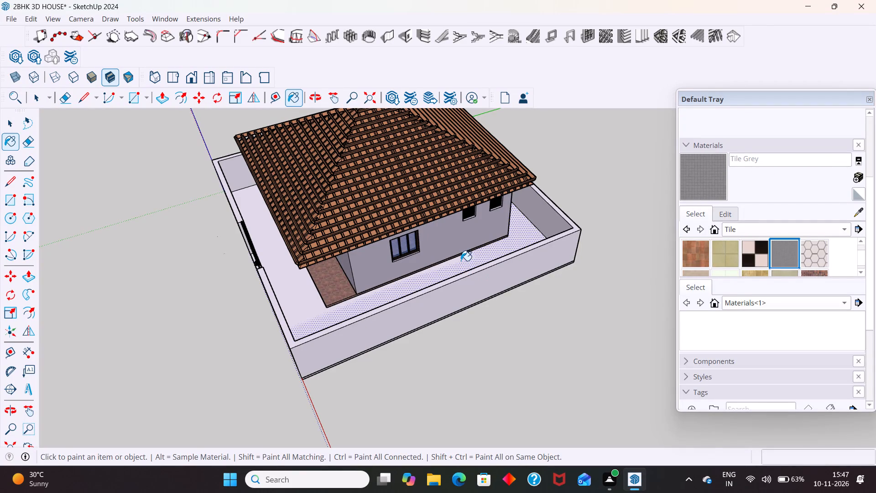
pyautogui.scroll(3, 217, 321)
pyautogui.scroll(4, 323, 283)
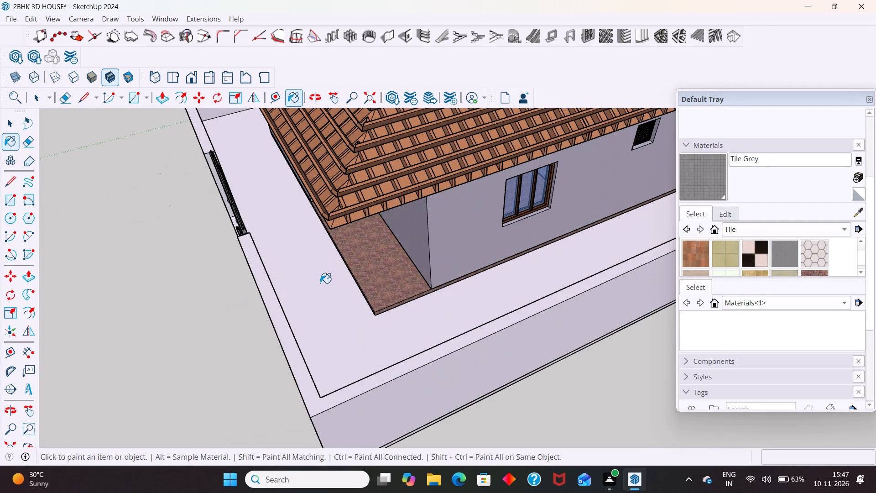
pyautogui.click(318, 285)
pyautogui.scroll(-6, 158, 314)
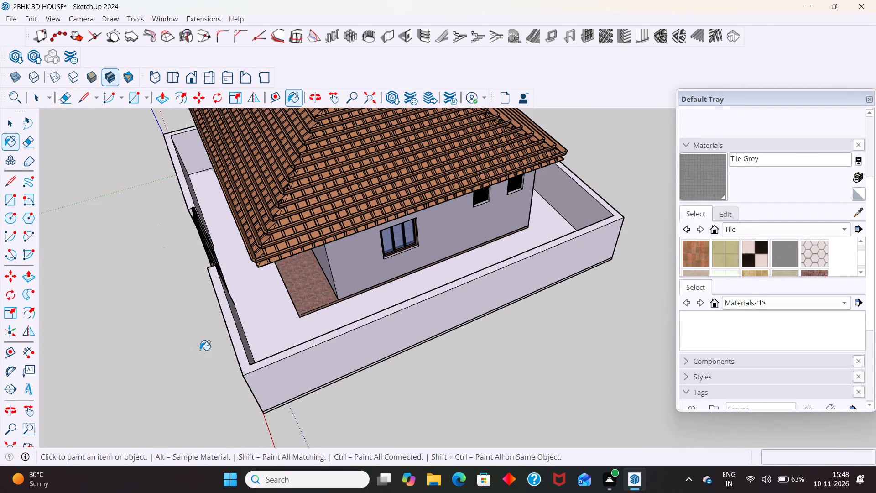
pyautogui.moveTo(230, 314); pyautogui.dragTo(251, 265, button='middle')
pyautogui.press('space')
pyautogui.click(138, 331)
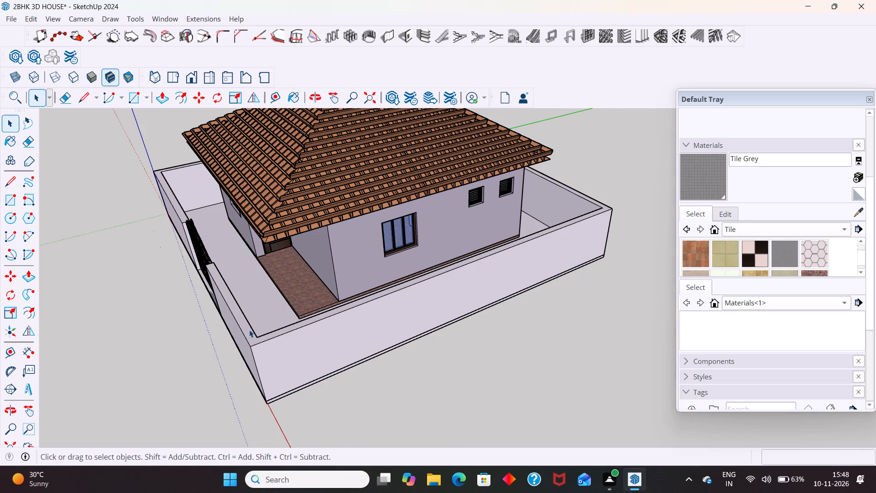
# Sample the Fading Light-N colour from the outer face of the compound wall and repaint the yard floor with it.
pyautogui.moveTo(252, 329); pyautogui.dragTo(278, 292, button='middle')
pyautogui.moveTo(343, 267); pyautogui.dragTo(261, 338, button='middle')
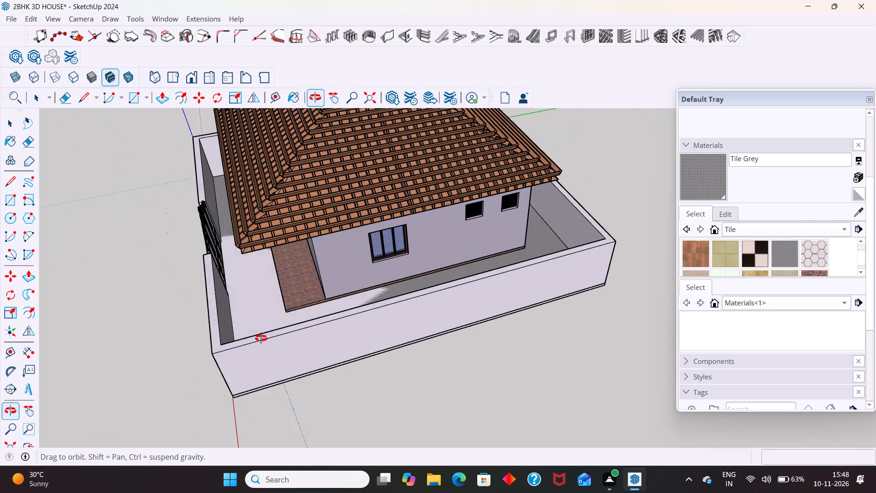
pyautogui.moveTo(261, 338); pyautogui.dragTo(261, 338, button='middle')
pyautogui.scroll(11, 250, 305)
pyautogui.scroll(-9, 252, 305)
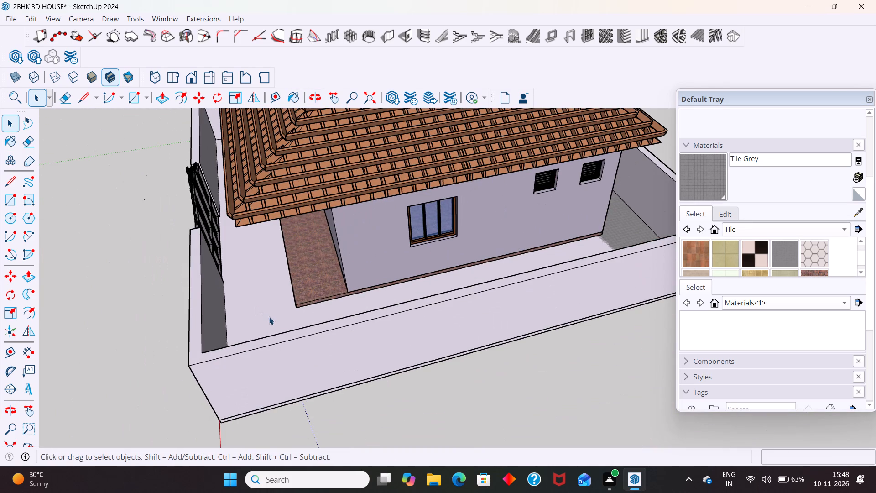
pyautogui.click(857, 211)
pyautogui.click(458, 321)
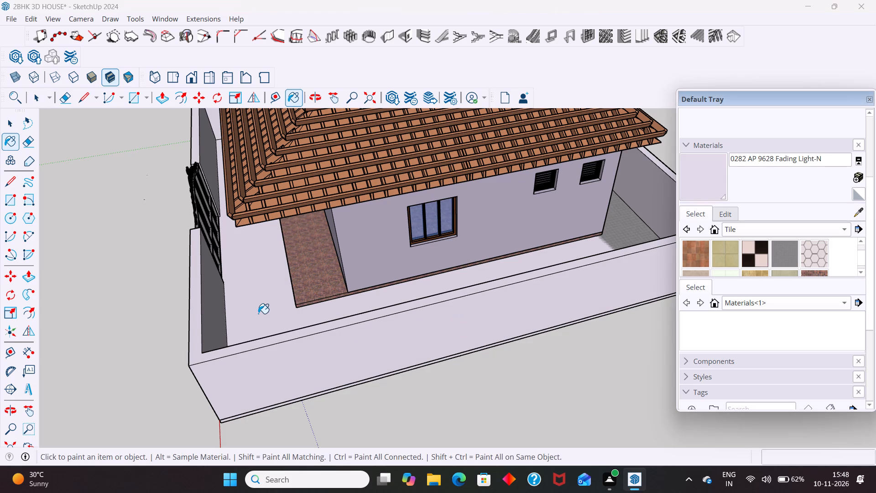
pyautogui.click(253, 311)
pyautogui.press('space')
# Review the whole house, yard, gate and compound wall from above and from the front corner.
pyautogui.scroll(-6, 405, 328)
pyautogui.scroll(-6, 393, 273)
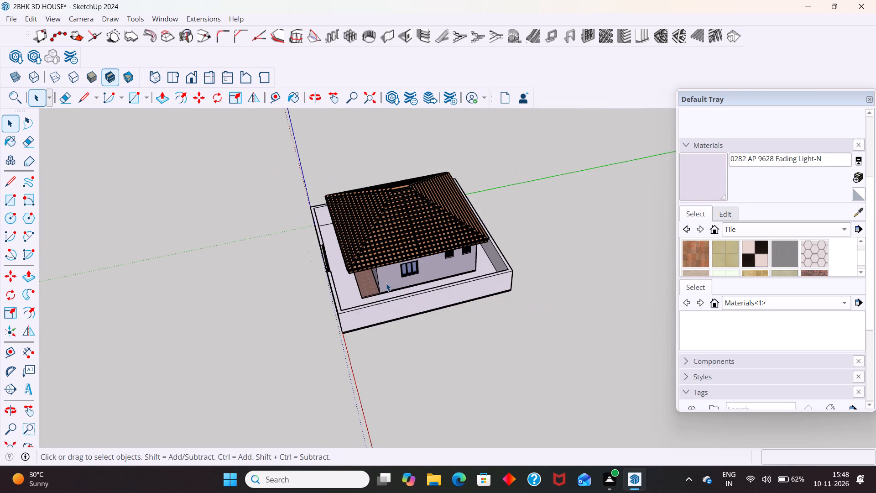
pyautogui.click(208, 361)
pyautogui.moveTo(316, 348); pyautogui.dragTo(371, 229, button='middle')
pyautogui.scroll(4, 433, 231)
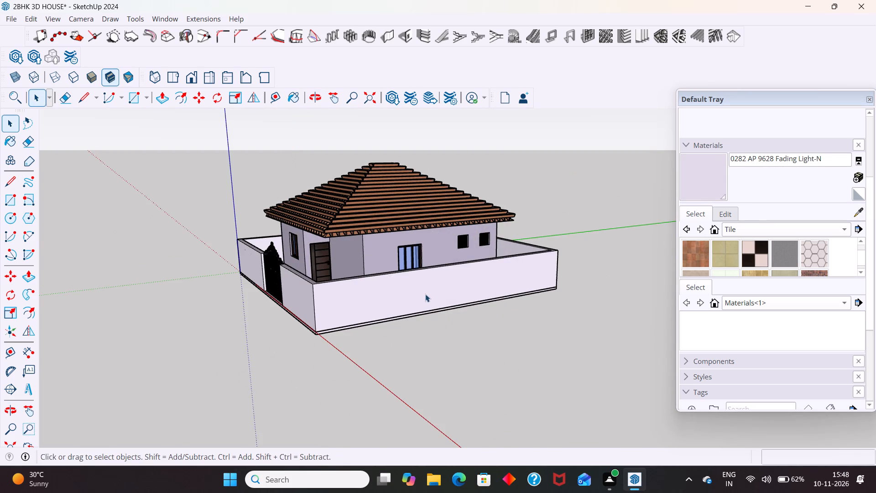
pyautogui.middleClick(427, 294)
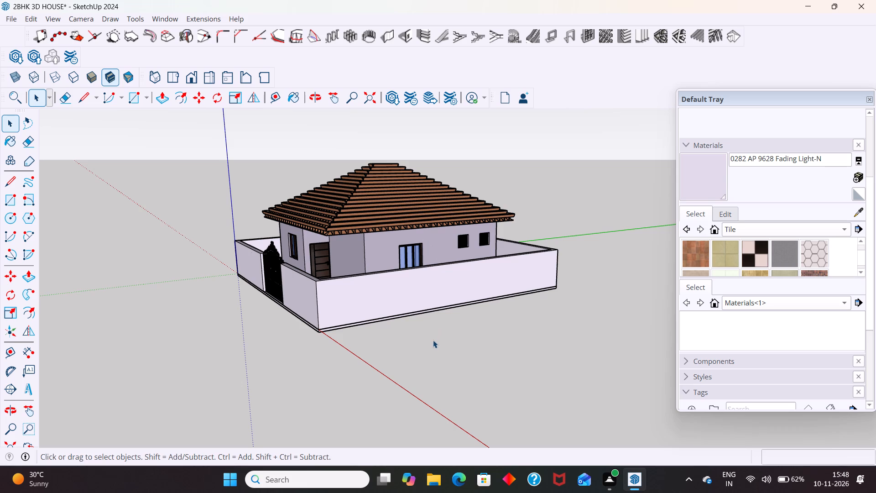
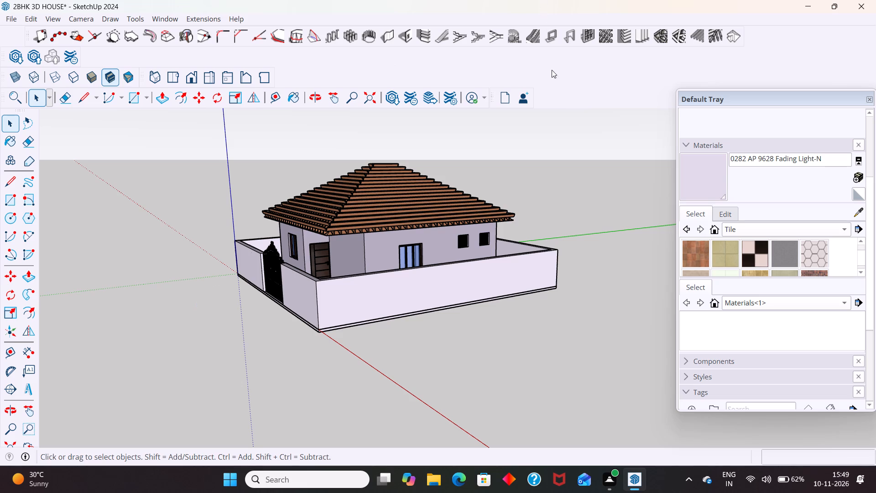
# Close the Default Tray to leave the modelling area clear around the house and compound wall.
pyautogui.click(870, 100)
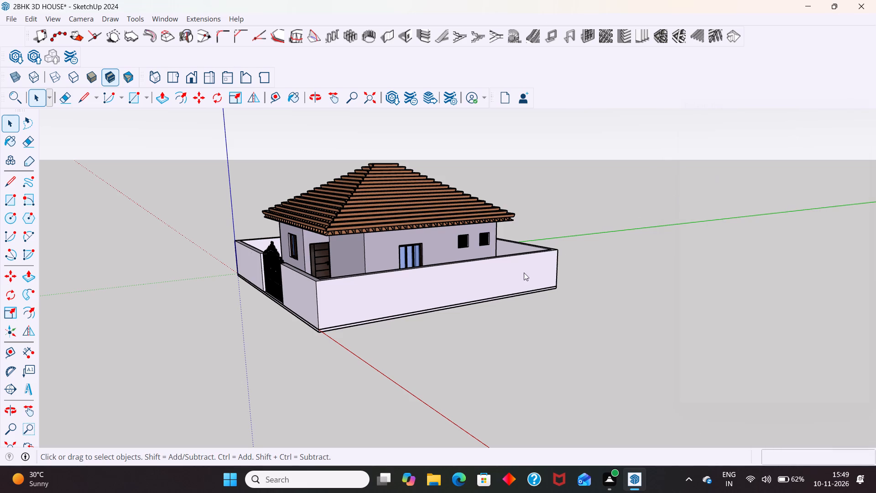
pyautogui.scroll(-2, 433, 275)
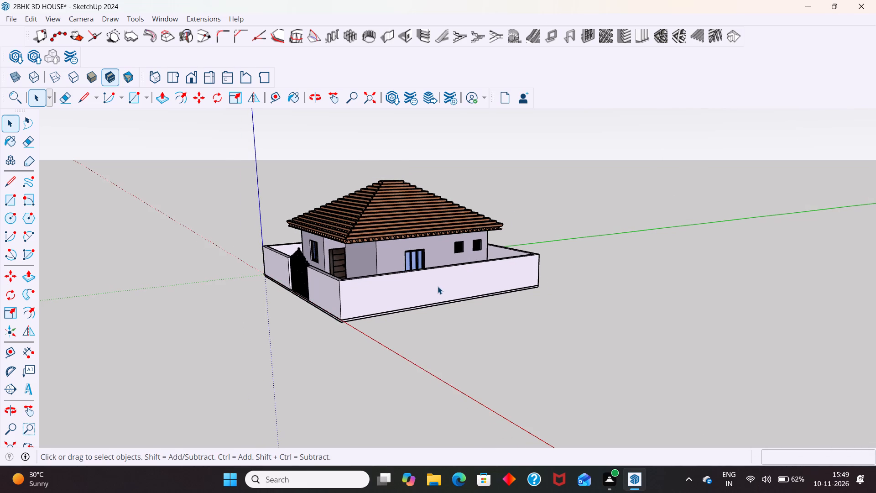
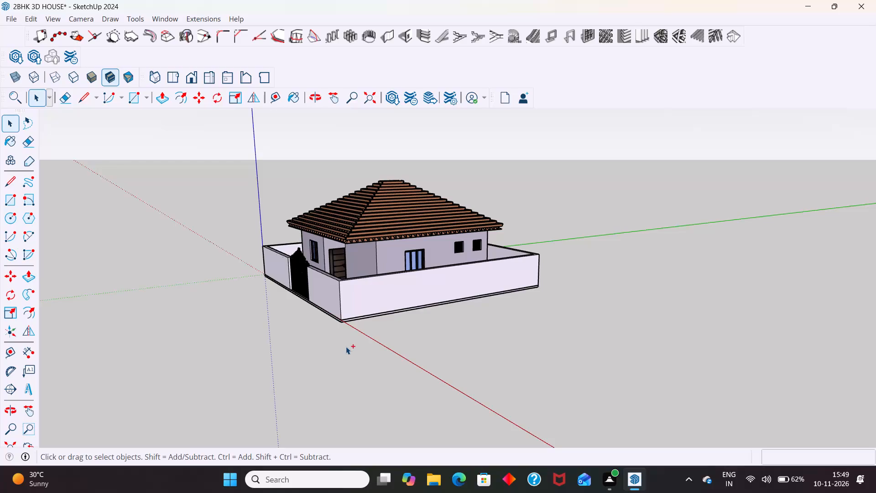
# Save the 2BHK 3D HOUSE model with the finished house, gate and compound wall.
pyautogui.hotkey('ctrl', 's')
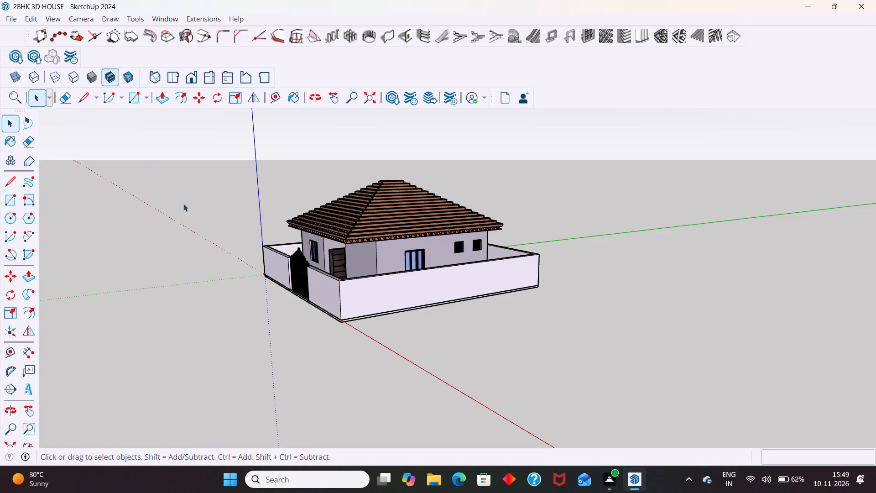
# Start importing an external file into the 2BHK house model.
pyautogui.click(10, 17)
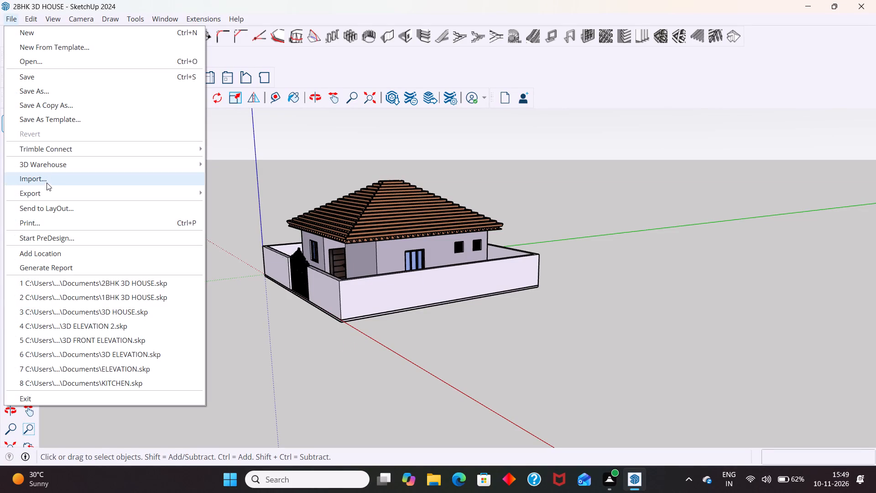
pyautogui.click(44, 185)
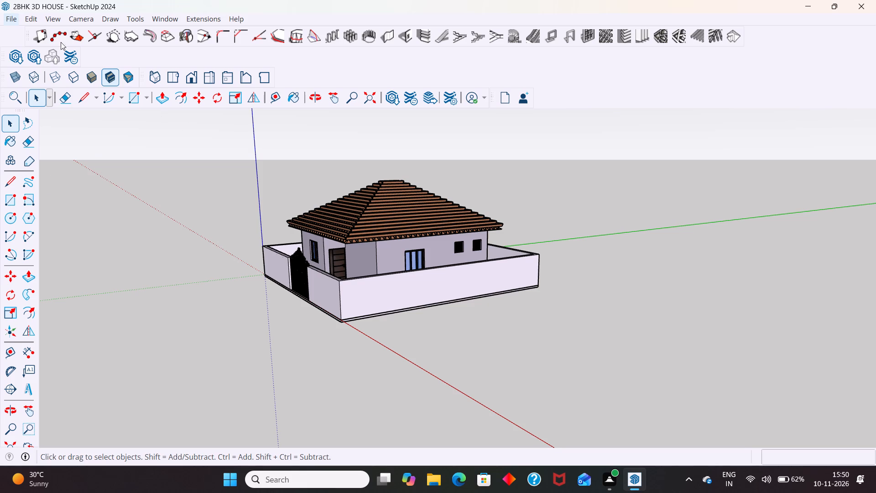
pyautogui.click(13, 15)
pyautogui.click(10, 23)
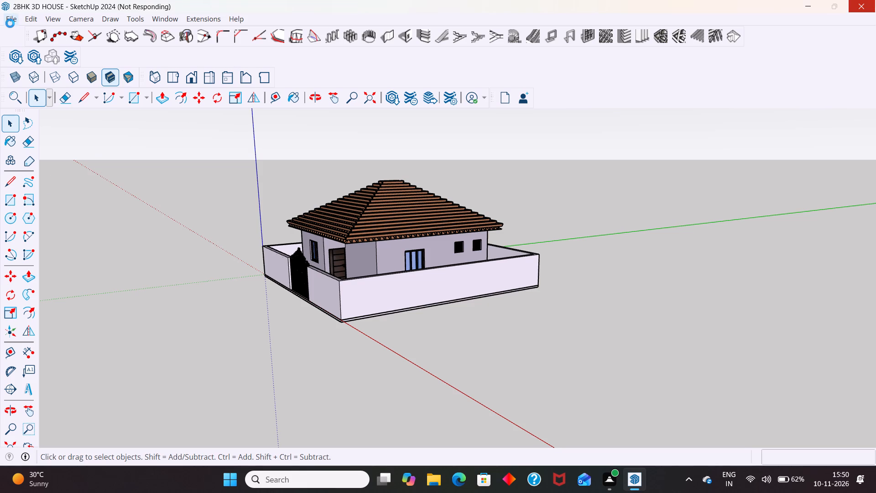
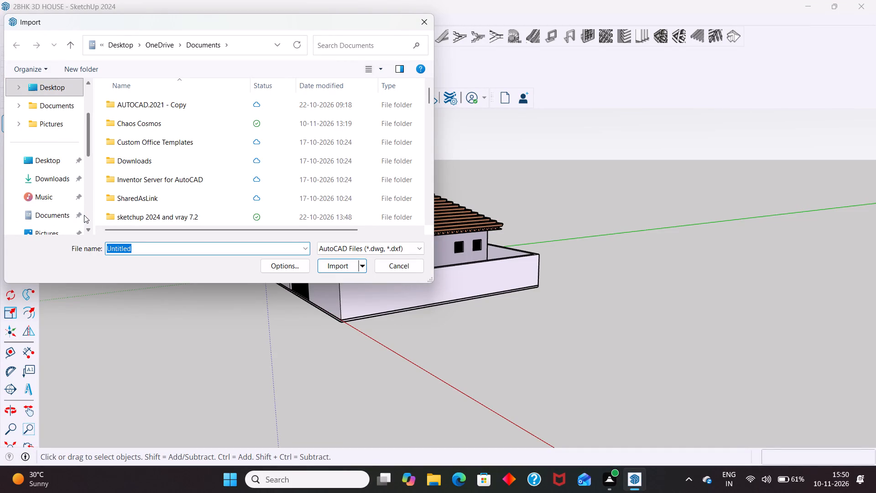
# Abandon the import and export the current house view as a JPEG image named 2BHK 3D HOUSE in the Documents folder.
pyautogui.click(428, 24)
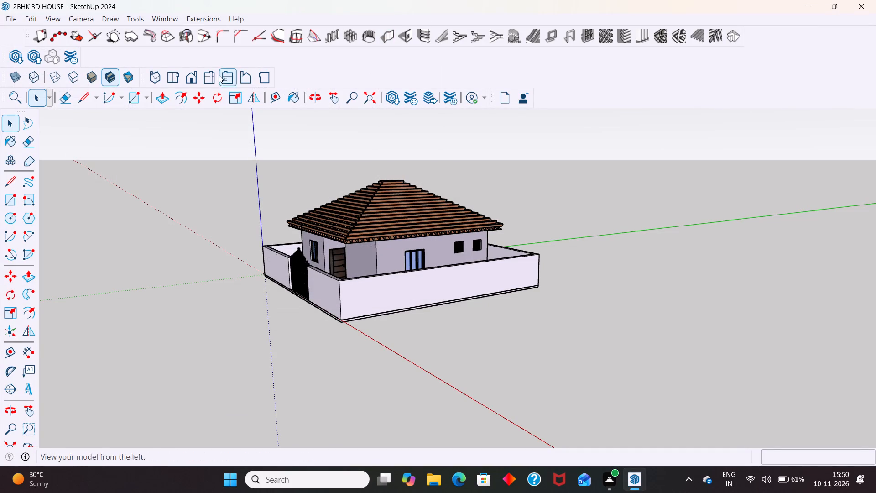
pyautogui.click(13, 16)
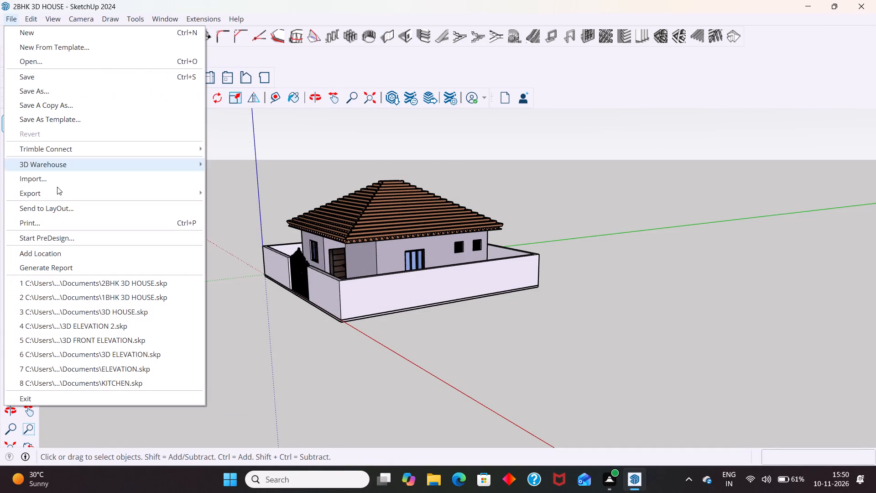
pyautogui.click(91, 192)
pyautogui.click(229, 208)
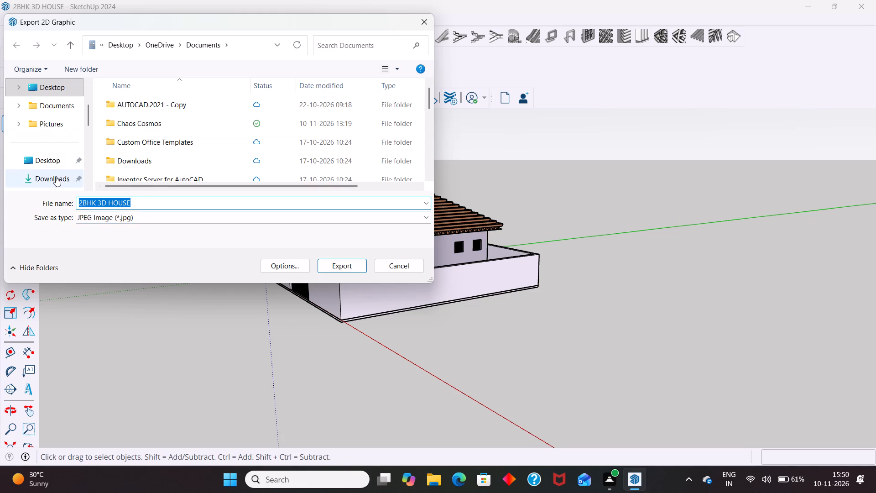
pyautogui.scroll(-1, 56, 176)
pyautogui.click(60, 155)
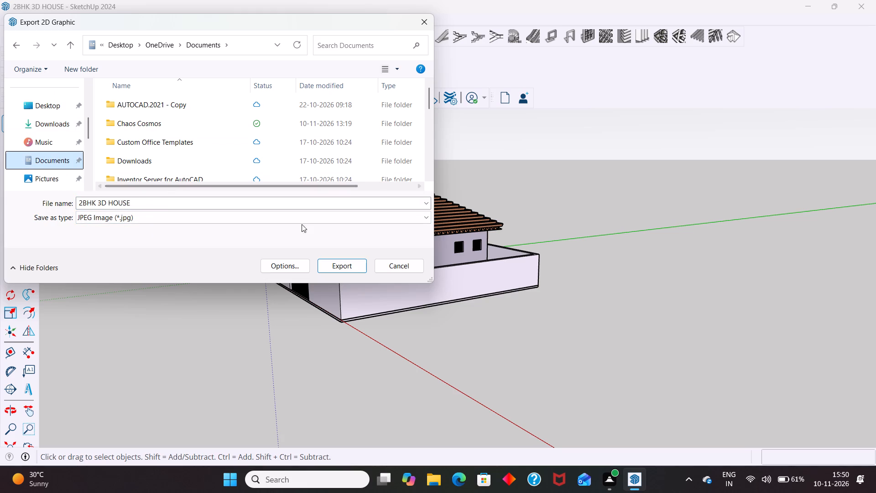
pyautogui.click(337, 264)
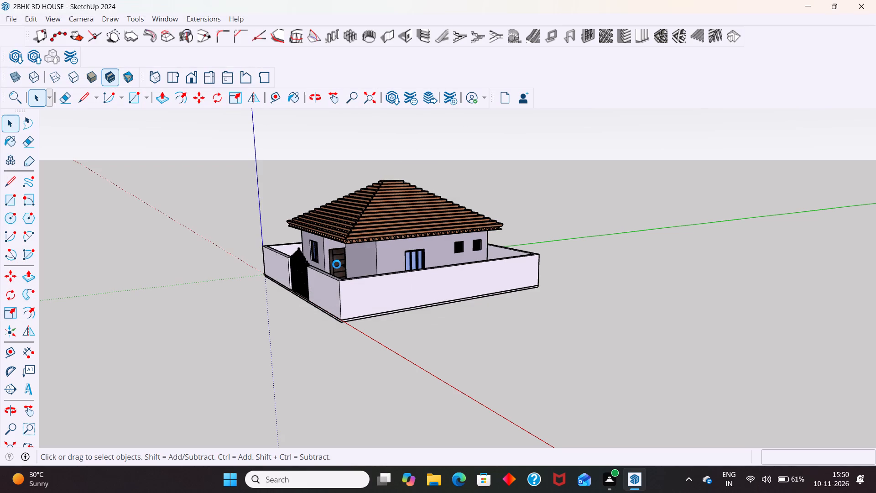